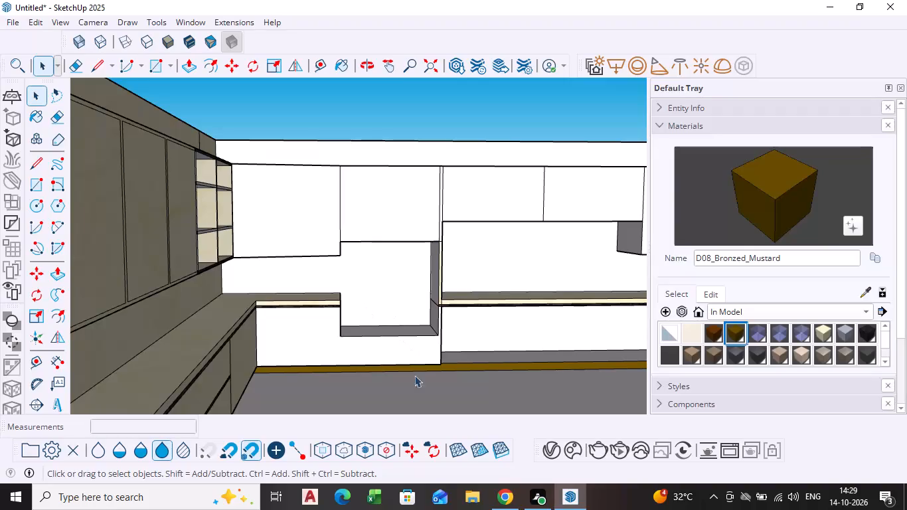
# Examine the countertop recess and how the raised end panel meets the stepped wall units.
pyautogui.scroll(-2, 428, 383)
pyautogui.moveTo(428, 383); pyautogui.dragTo(433, 382, button='middle')
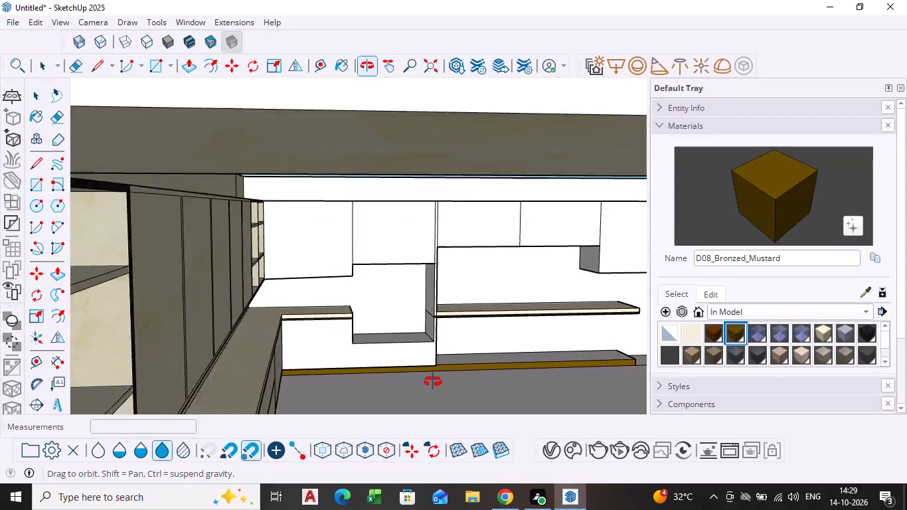
pyautogui.moveTo(433, 382); pyautogui.dragTo(416, 361, button='middle')
pyautogui.scroll(4, 400, 258)
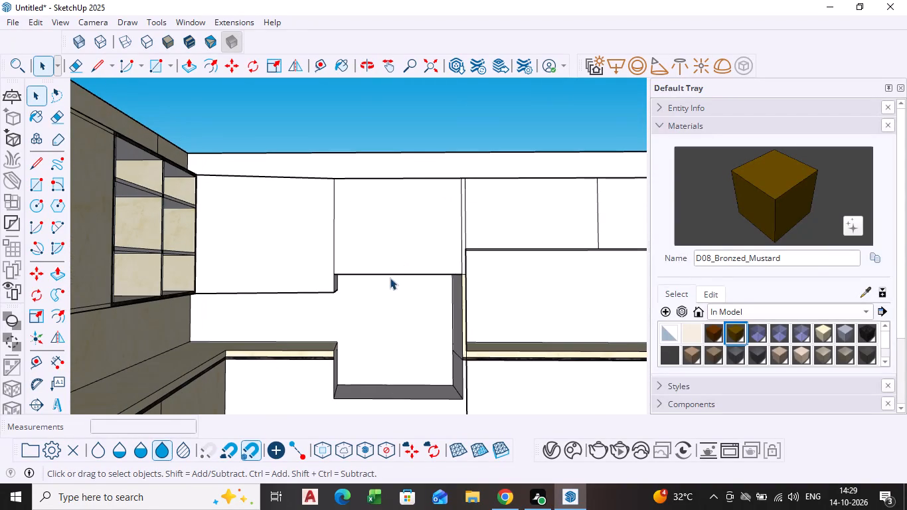
pyautogui.scroll(-2, 380, 337)
pyautogui.keyDown('shift'); pyautogui.moveTo(380, 337); pyautogui.dragTo(377, 303, button='middle'); pyautogui.keyUp('shift')
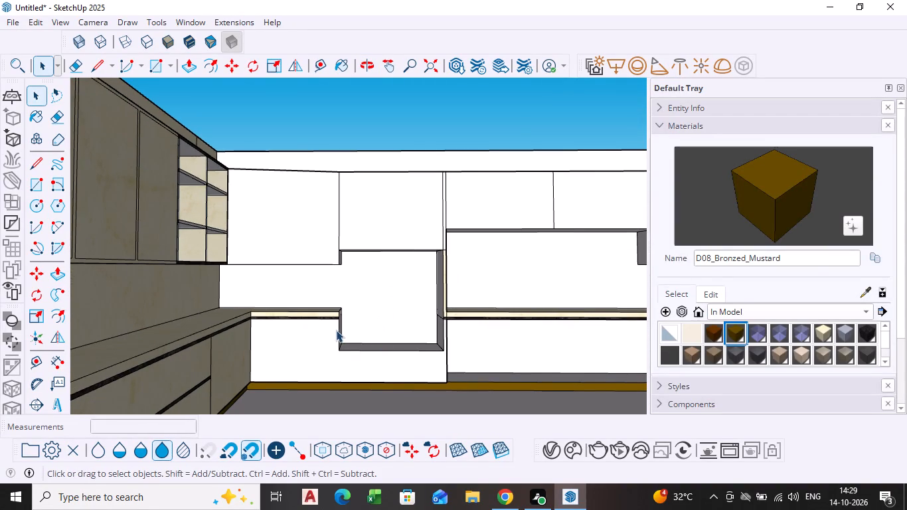
pyautogui.moveTo(337, 330); pyautogui.dragTo(327, 351, button='middle')
pyautogui.scroll(9, 369, 291)
pyautogui.scroll(-3, 327, 322)
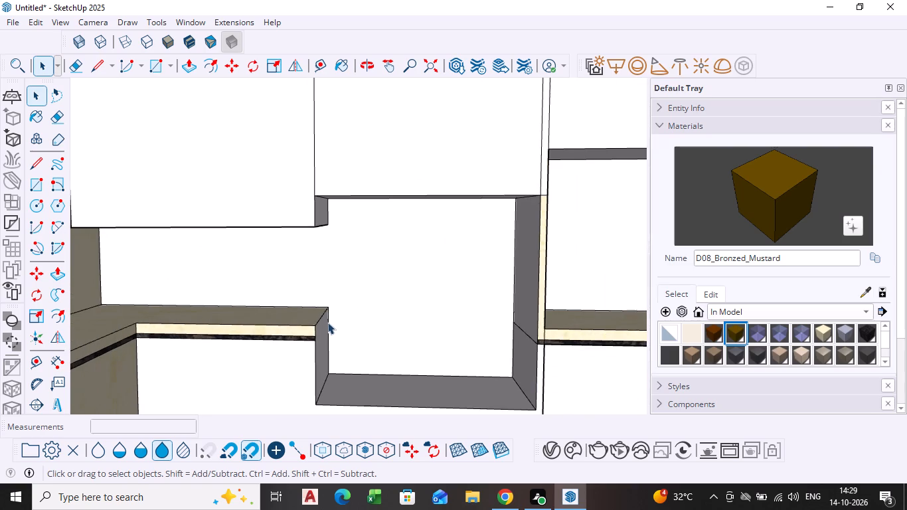
pyautogui.keyDown('shift'); pyautogui.moveTo(325, 323); pyautogui.dragTo(327, 292, button='middle'); pyautogui.keyUp('shift')
pyautogui.scroll(-4, 327, 292)
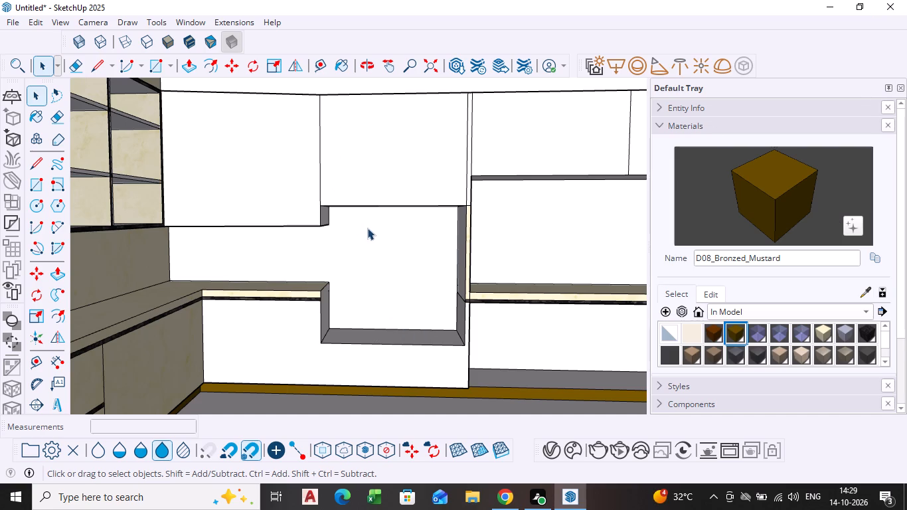
pyautogui.moveTo(391, 211); pyautogui.dragTo(378, 202, button='middle')
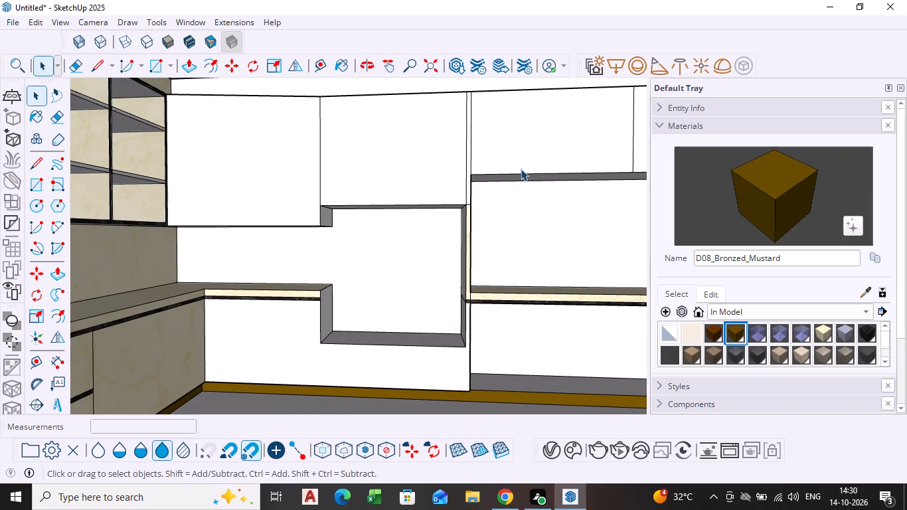
pyautogui.moveTo(465, 166); pyautogui.dragTo(473, 207, button='middle')
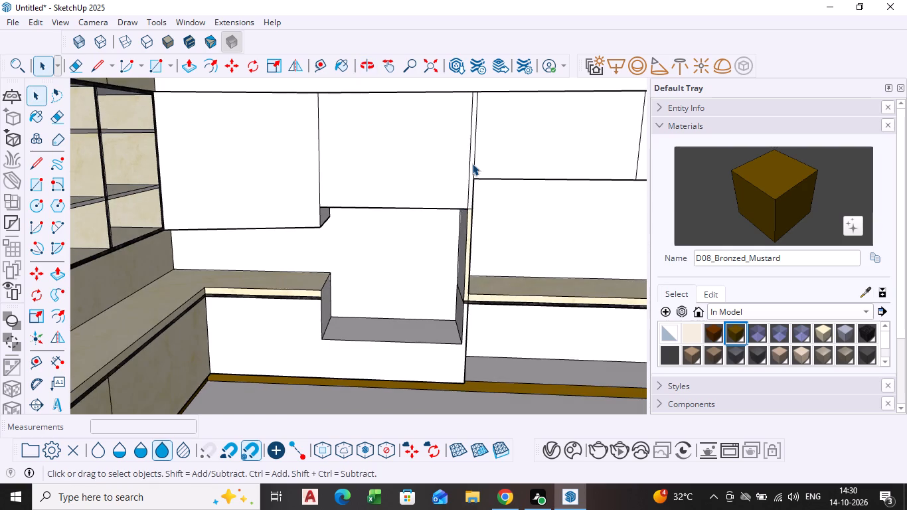
pyautogui.scroll(4, 472, 163)
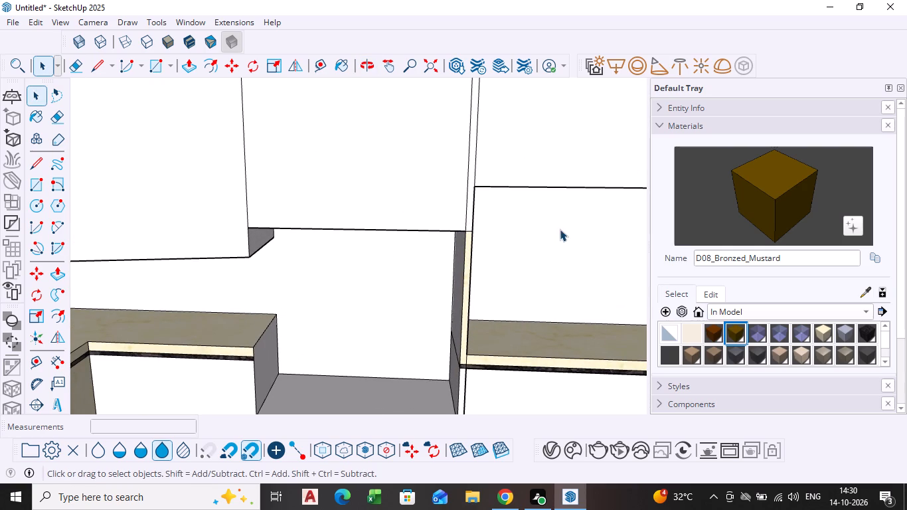
pyautogui.scroll(3, 486, 214)
pyautogui.scroll(-1, 469, 202)
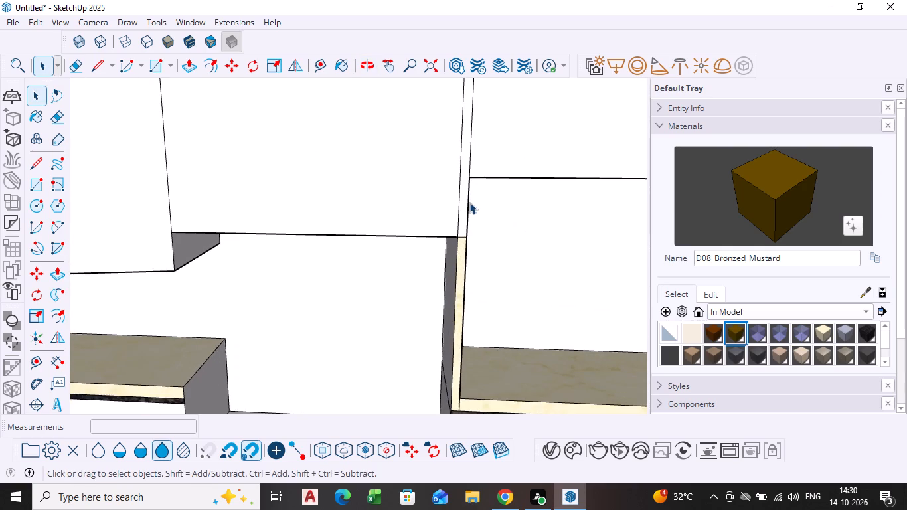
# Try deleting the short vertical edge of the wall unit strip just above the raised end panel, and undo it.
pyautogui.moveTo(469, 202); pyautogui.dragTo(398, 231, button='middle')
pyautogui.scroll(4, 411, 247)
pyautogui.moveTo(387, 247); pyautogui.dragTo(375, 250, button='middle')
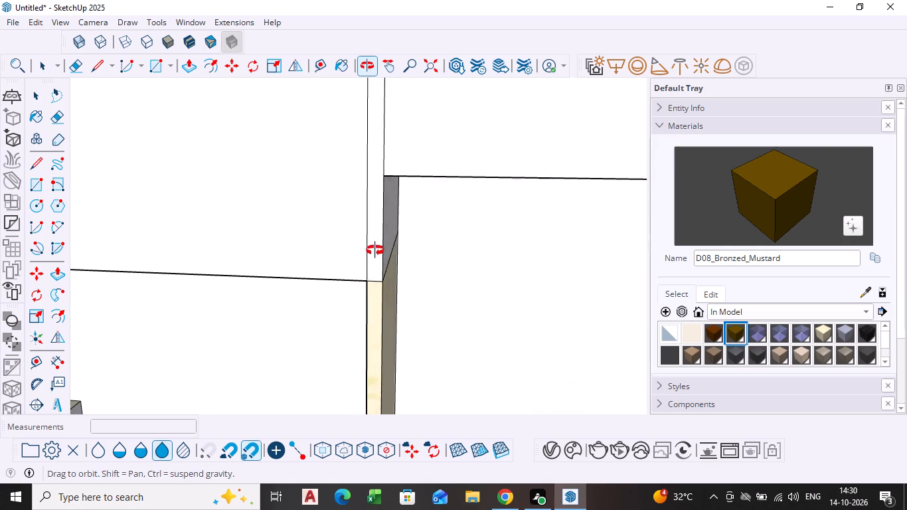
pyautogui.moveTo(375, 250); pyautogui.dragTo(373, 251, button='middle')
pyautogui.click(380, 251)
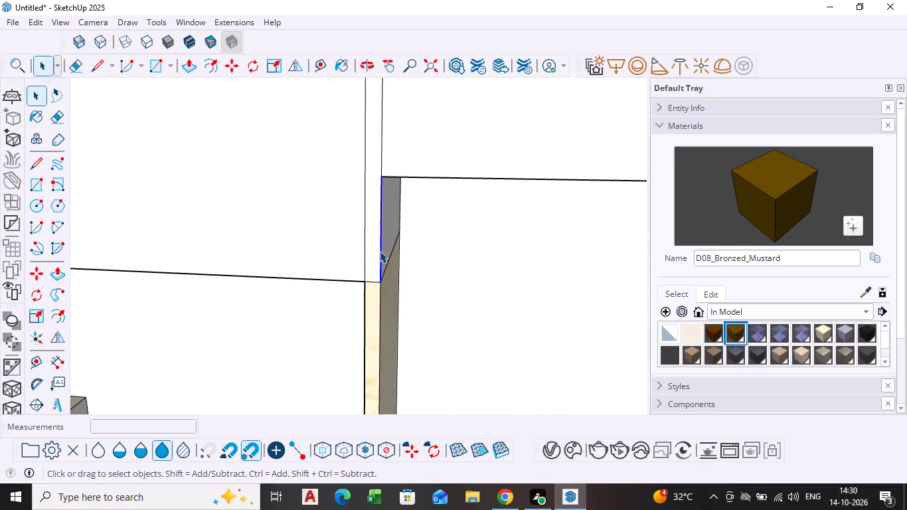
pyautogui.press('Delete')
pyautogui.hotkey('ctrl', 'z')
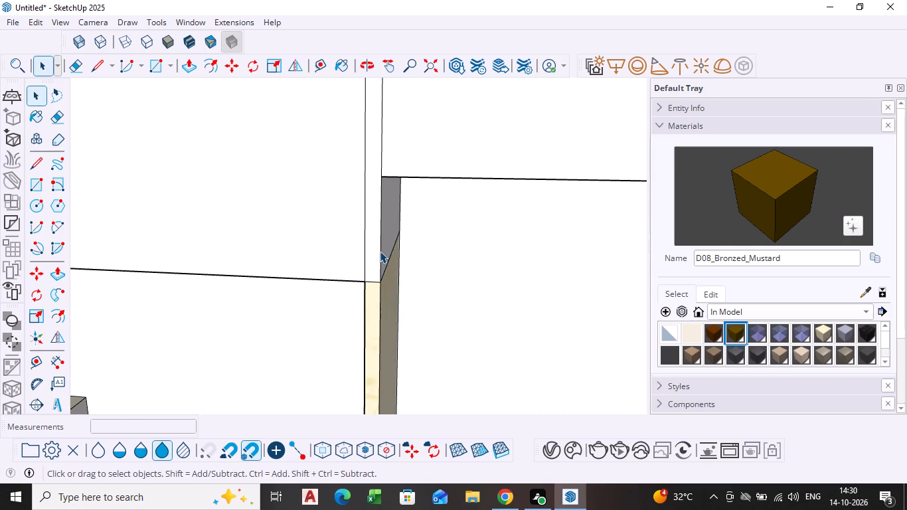
# Draw a short horizontal line across the narrow strip above the end panel, level with the higher wall unit's bottom edge.
pyautogui.scroll(-1, 378, 258)
pyautogui.moveTo(378, 258); pyautogui.dragTo(353, 272, button='middle')
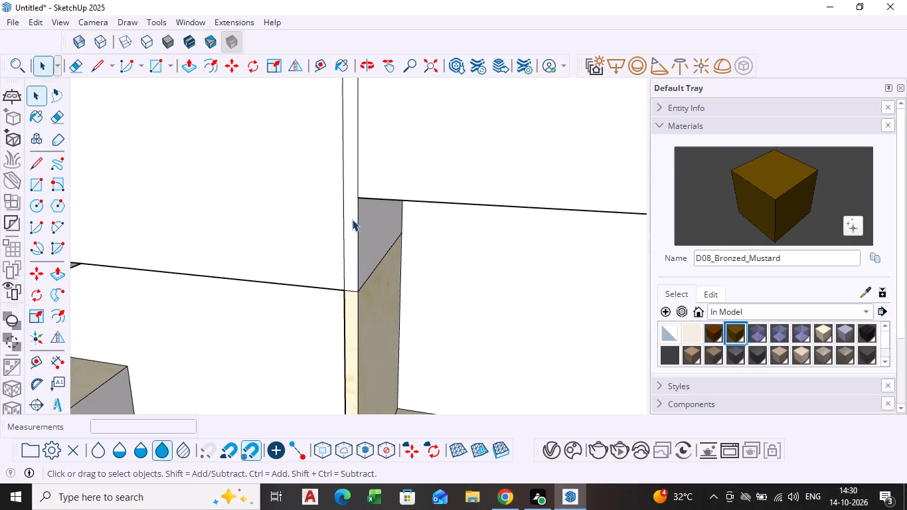
pyautogui.press('l')
pyautogui.click(359, 198)
pyautogui.click(347, 196)
pyautogui.press('space')
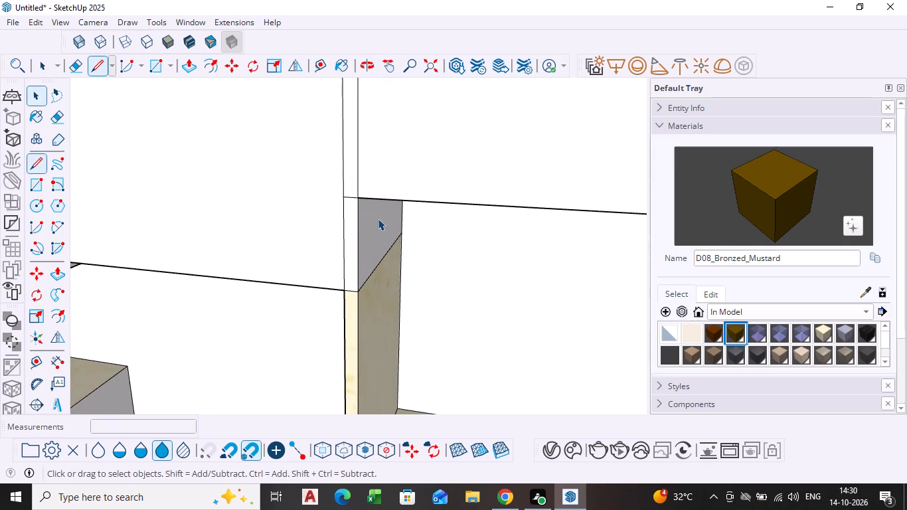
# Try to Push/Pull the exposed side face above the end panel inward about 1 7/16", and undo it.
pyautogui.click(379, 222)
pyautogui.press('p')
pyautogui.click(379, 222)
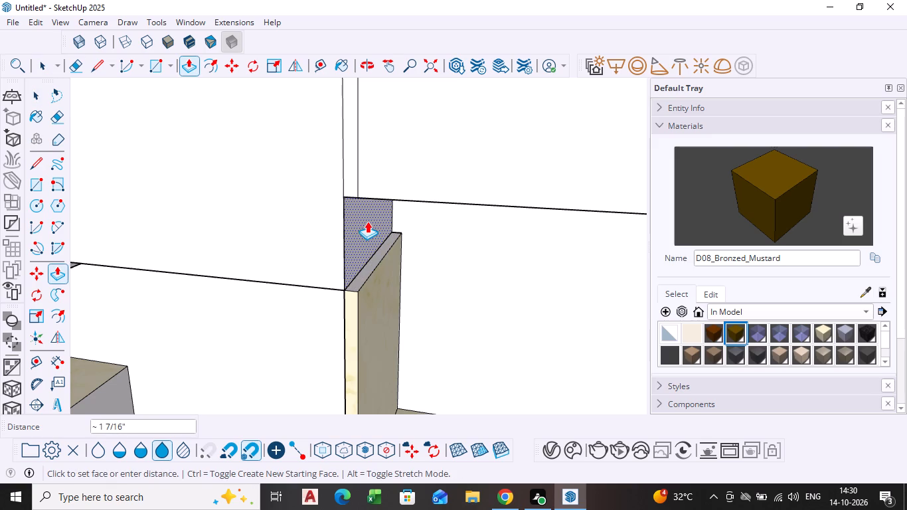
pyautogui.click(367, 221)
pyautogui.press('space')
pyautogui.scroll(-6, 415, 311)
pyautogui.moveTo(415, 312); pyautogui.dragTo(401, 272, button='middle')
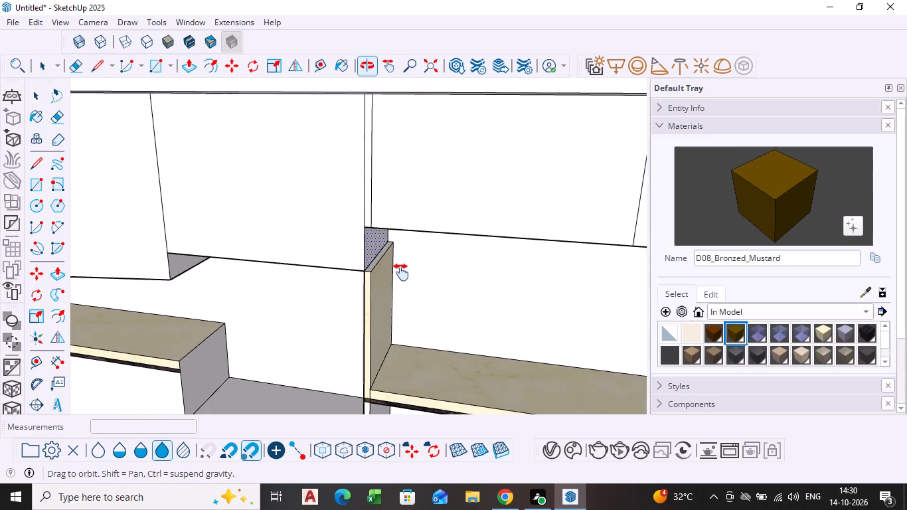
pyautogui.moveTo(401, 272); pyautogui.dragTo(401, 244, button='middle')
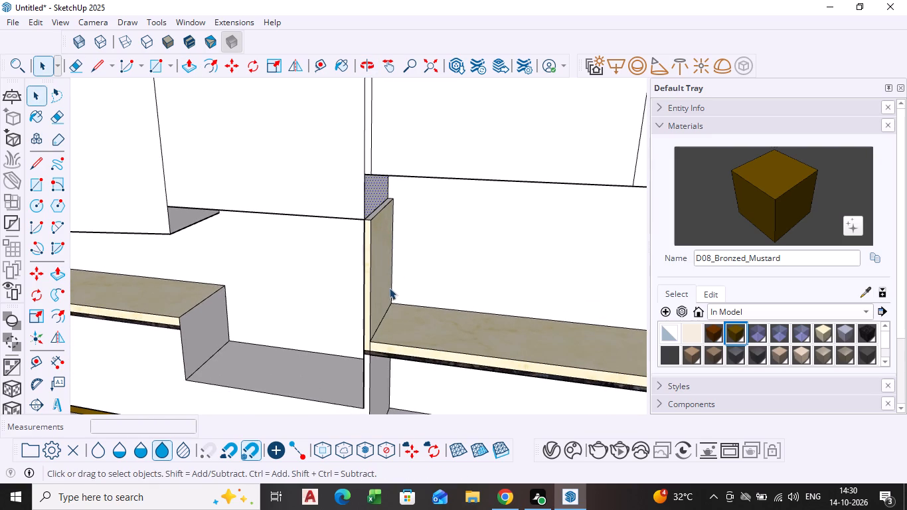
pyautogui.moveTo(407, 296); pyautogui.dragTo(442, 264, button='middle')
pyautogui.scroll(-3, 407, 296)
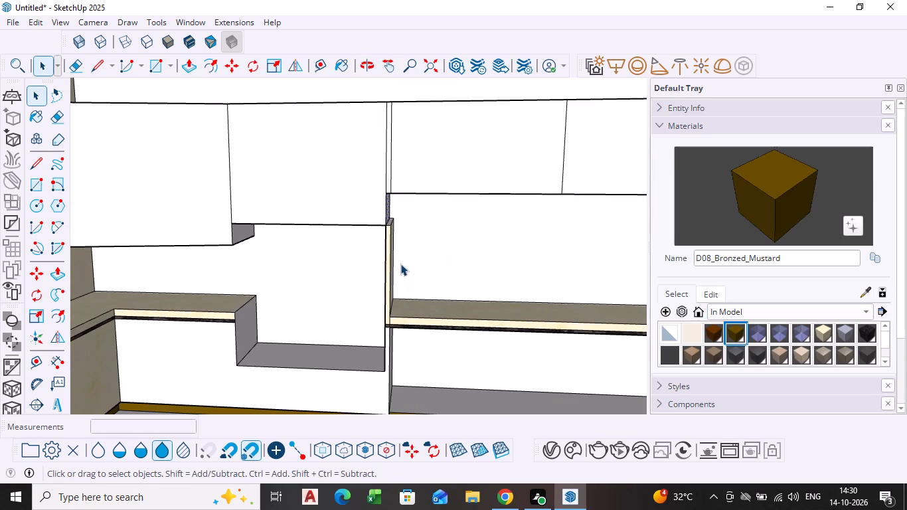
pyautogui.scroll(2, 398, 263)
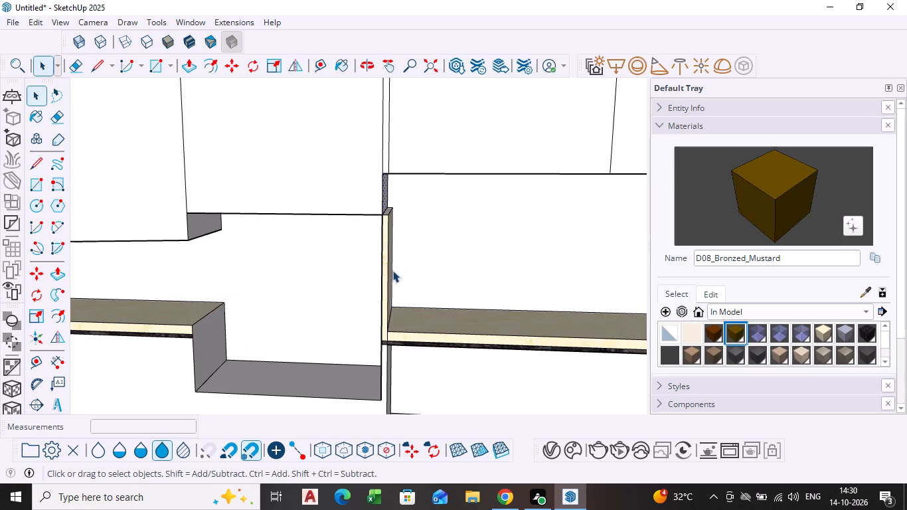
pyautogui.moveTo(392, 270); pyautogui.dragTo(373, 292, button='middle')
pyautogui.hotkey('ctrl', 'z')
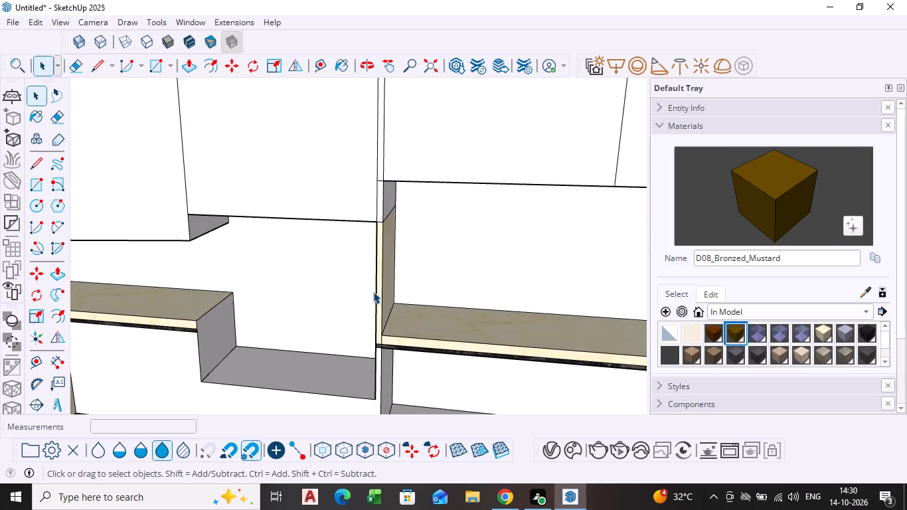
# Delete the vertical line on the wall unit's front that runs up from the end panel's side away from the recess.
pyautogui.scroll(-2, 373, 292)
pyautogui.moveTo(373, 292); pyautogui.dragTo(371, 303, button='middle')
pyautogui.scroll(-1, 372, 293)
pyautogui.scroll(3, 394, 187)
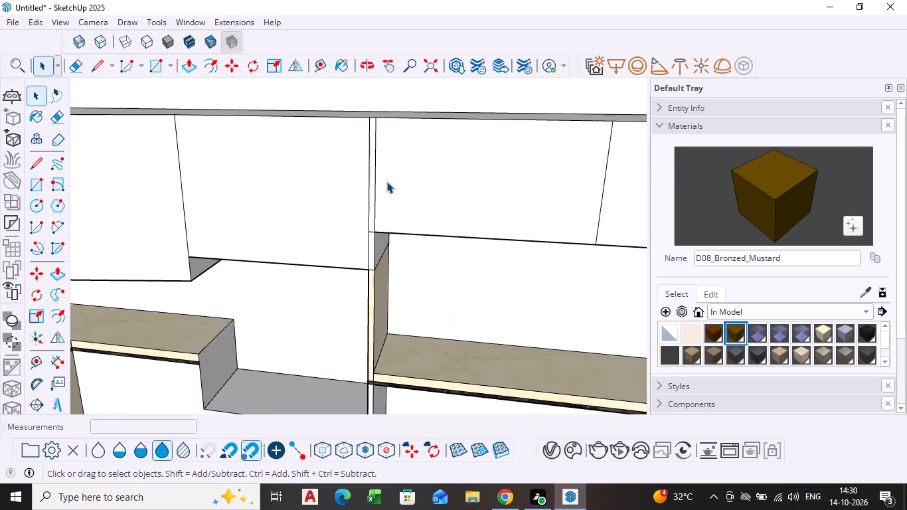
pyautogui.scroll(4, 376, 201)
pyautogui.click(374, 205)
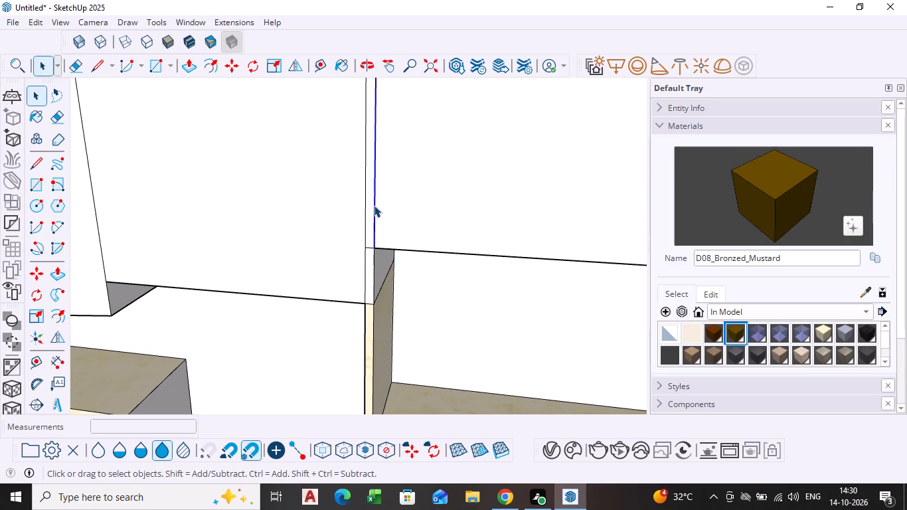
pyautogui.press('Delete')
# Delete the short horizontal edge separating the end panel's front from the narrow strip above it.
pyautogui.scroll(-9, 383, 251)
pyautogui.scroll(-1, 397, 303)
pyautogui.moveTo(398, 303); pyautogui.dragTo(398, 268, button='middle')
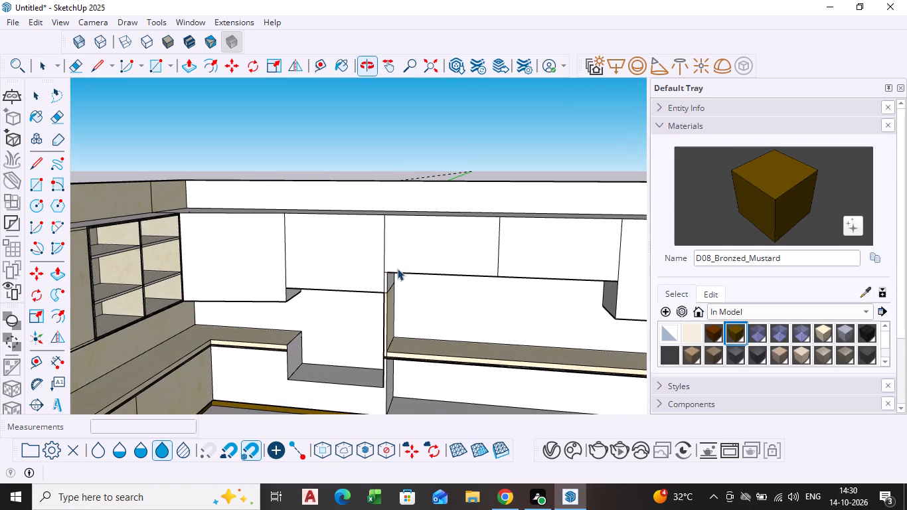
pyautogui.scroll(-1, 382, 252)
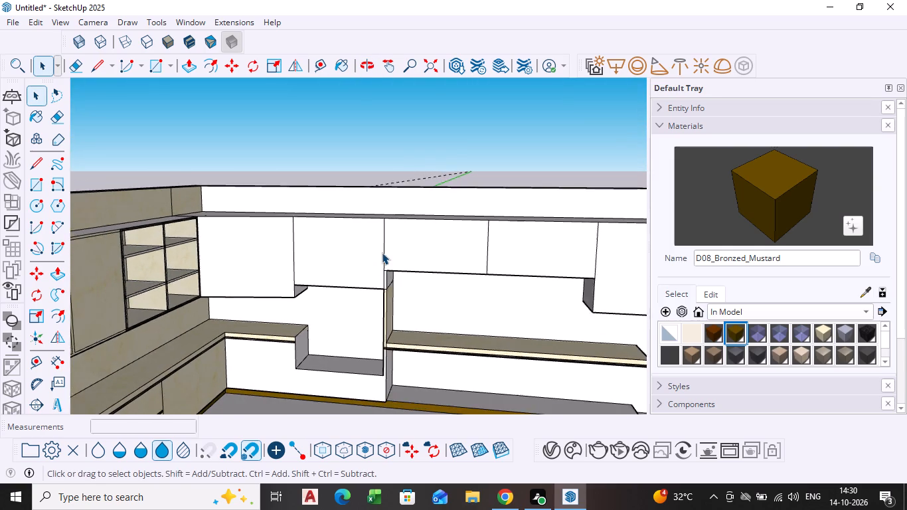
pyautogui.scroll(-1, 382, 252)
pyautogui.moveTo(382, 252); pyautogui.dragTo(421, 246, button='middle')
pyautogui.scroll(17, 353, 292)
pyautogui.click(396, 290)
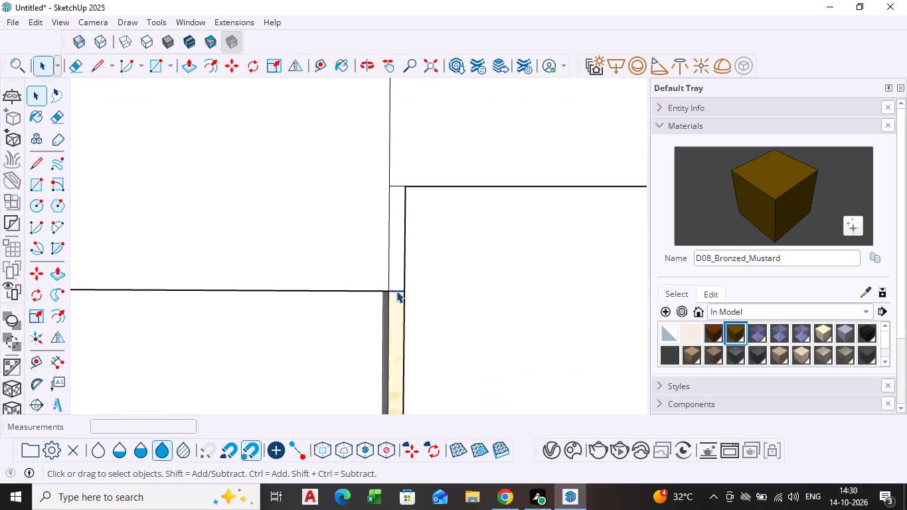
pyautogui.press('Home')
pyautogui.press('Delete')
# Push/Pull the recess's side face opposite the end panel about 8 3/16" toward the room corner to widen the recess.
pyautogui.scroll(-4, 397, 293)
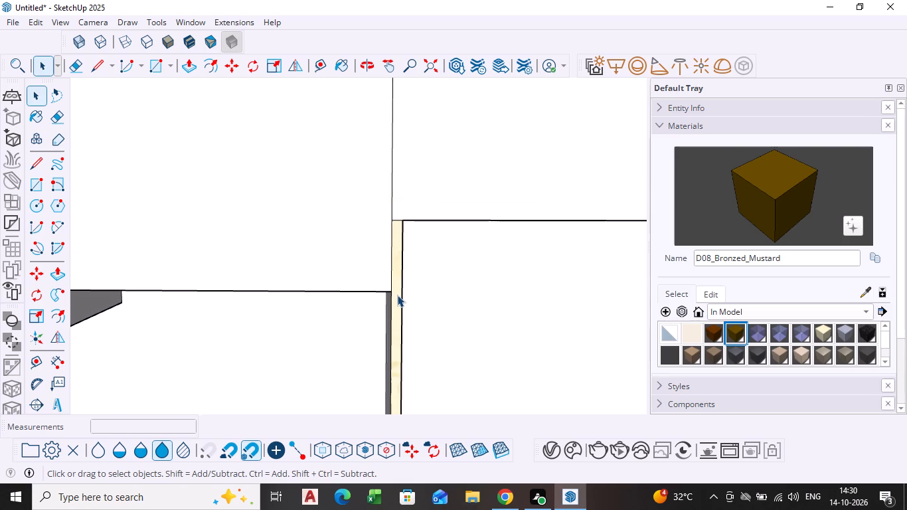
pyautogui.scroll(-3, 400, 300)
pyautogui.keyDown('shift'); pyautogui.moveTo(400, 300); pyautogui.dragTo(405, 244, button='middle'); pyautogui.keyUp('shift')
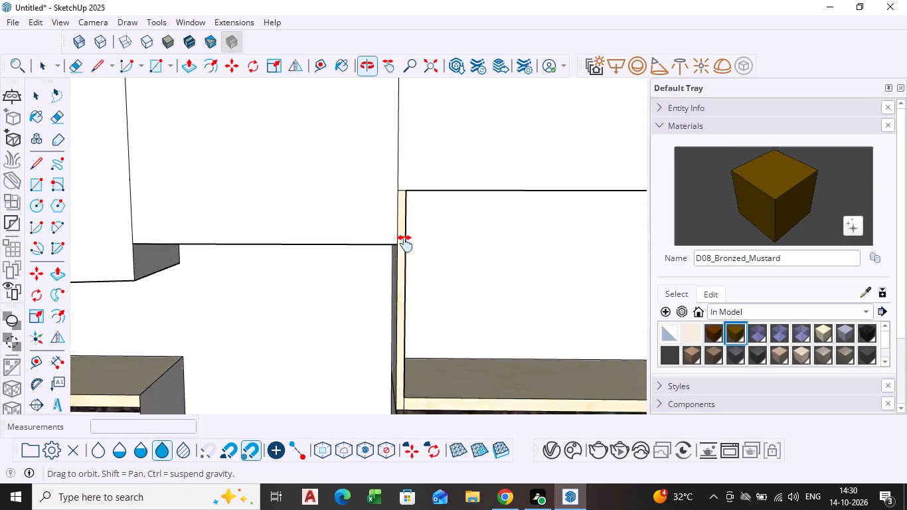
pyautogui.keyDown('shift'); pyautogui.moveTo(405, 244); pyautogui.dragTo(399, 193, button='middle'); pyautogui.keyUp('shift')
pyautogui.scroll(-4, 400, 197)
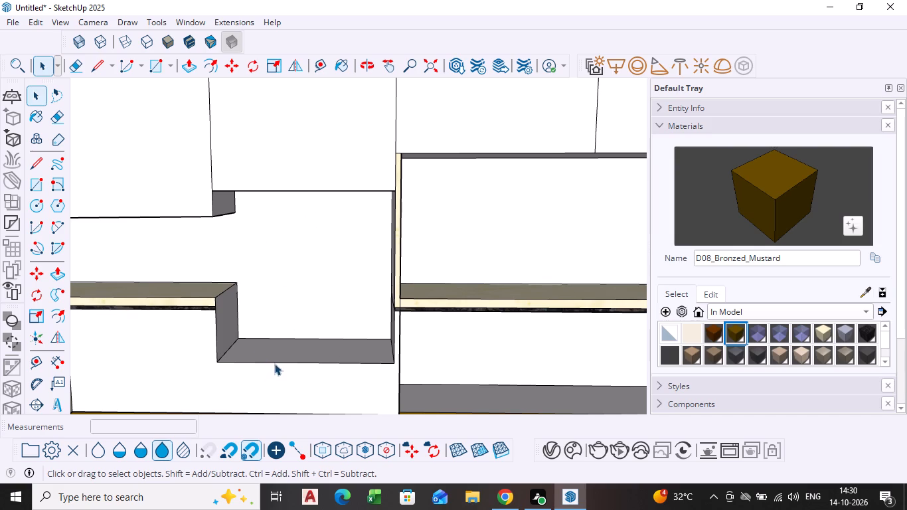
pyautogui.scroll(-3, 276, 356)
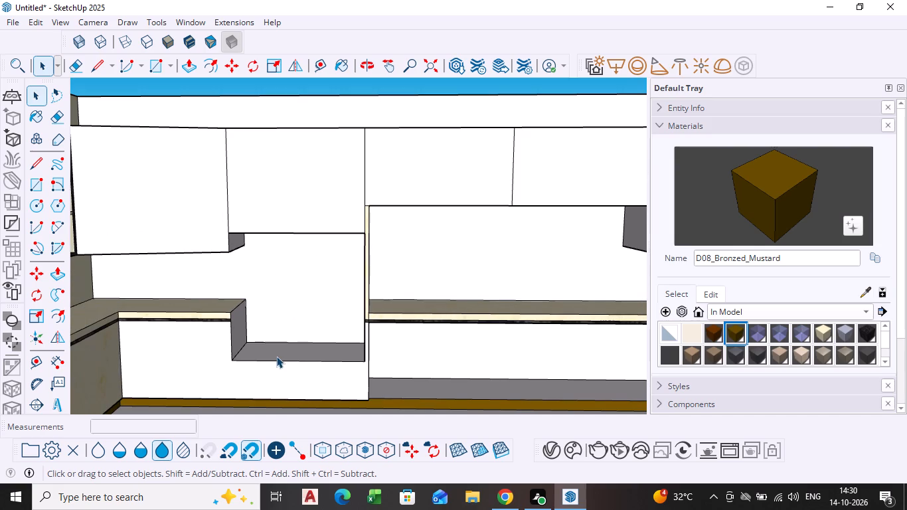
pyautogui.keyDown('shift'); pyautogui.moveTo(276, 356); pyautogui.dragTo(270, 328, button='middle'); pyautogui.keyUp('shift')
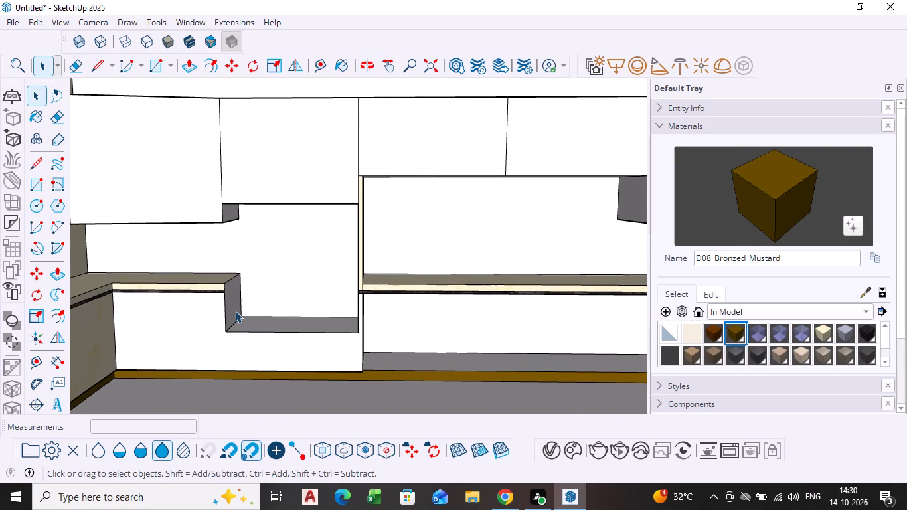
pyautogui.scroll(-1, 233, 310)
pyautogui.moveTo(233, 310); pyautogui.dragTo(180, 321, button='middle')
pyautogui.scroll(4, 246, 295)
pyautogui.click(248, 297)
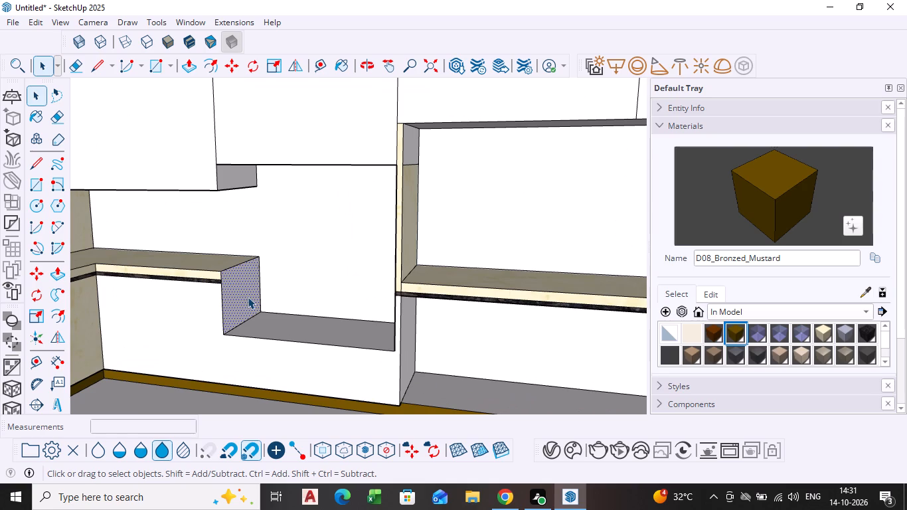
pyautogui.press('p')
pyautogui.click(247, 297)
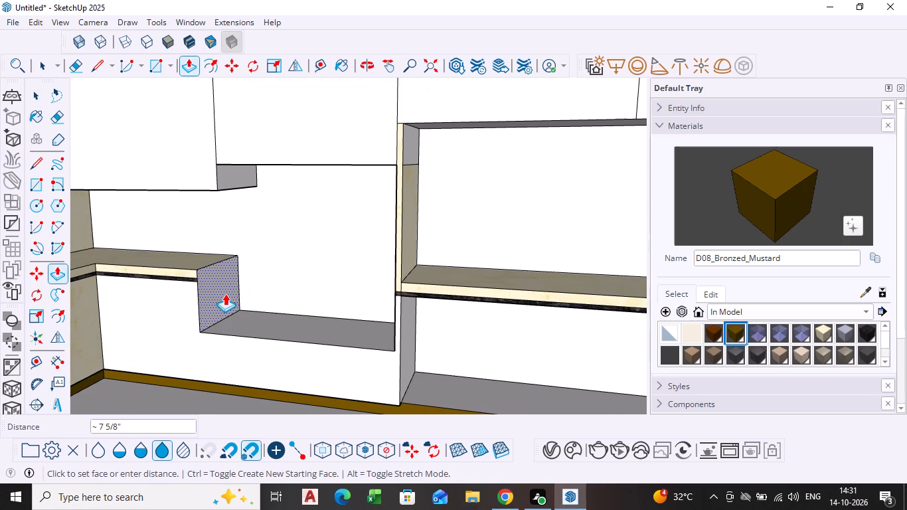
pyautogui.click(224, 291)
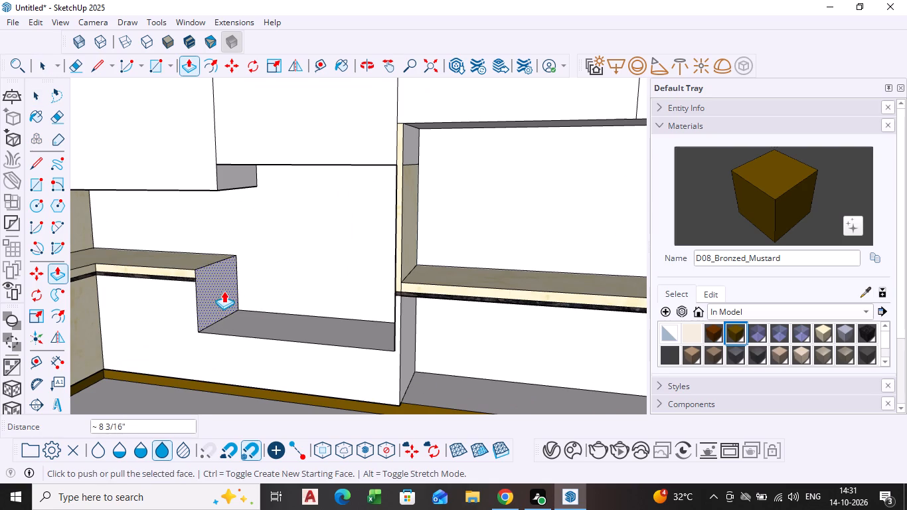
pyautogui.press('space')
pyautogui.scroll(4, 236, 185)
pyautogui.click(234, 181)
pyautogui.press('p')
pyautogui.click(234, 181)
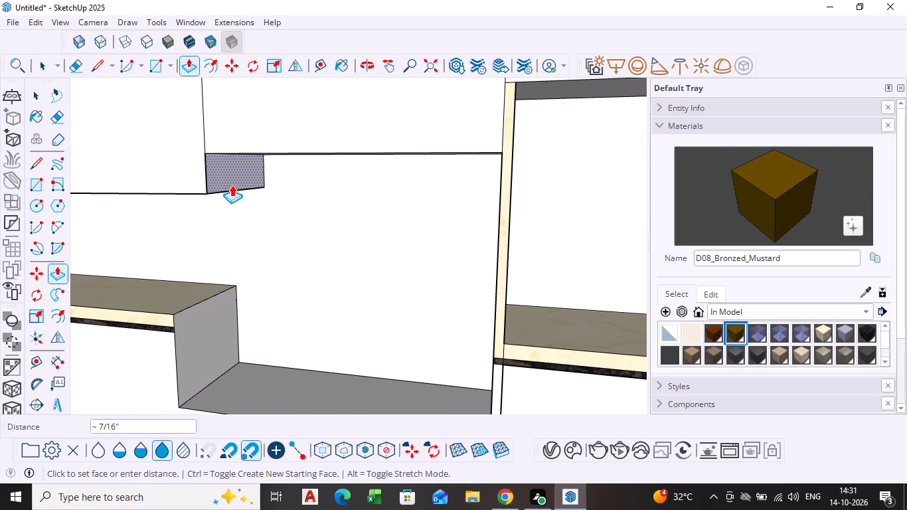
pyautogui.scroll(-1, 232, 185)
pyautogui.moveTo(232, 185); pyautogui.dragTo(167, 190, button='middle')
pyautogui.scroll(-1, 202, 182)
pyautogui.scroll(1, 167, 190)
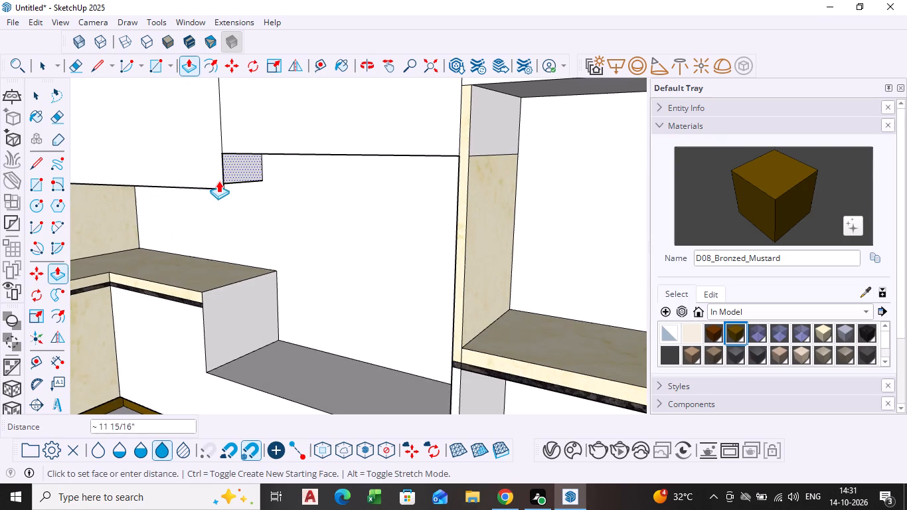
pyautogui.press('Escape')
# Undo the last Push/Pull that widened the countertop recess toward the room corner.
pyautogui.scroll(-7, 222, 186)
pyautogui.moveTo(270, 230); pyautogui.dragTo(406, 223, button='middle')
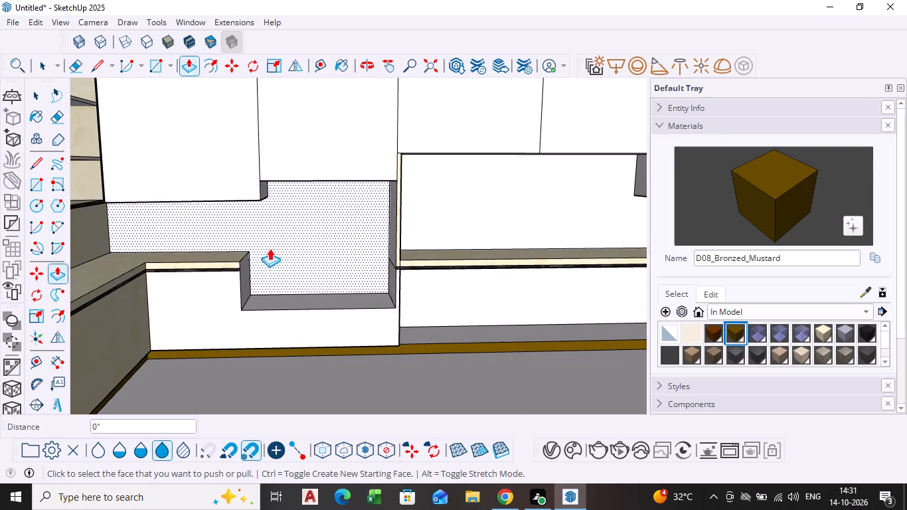
pyautogui.hotkey('ctrl', 'z')
# Push/Pull the underside of the wall unit above the recess about 3 5/16" upward.
pyautogui.moveTo(268, 176); pyautogui.dragTo(262, 181, button='middle')
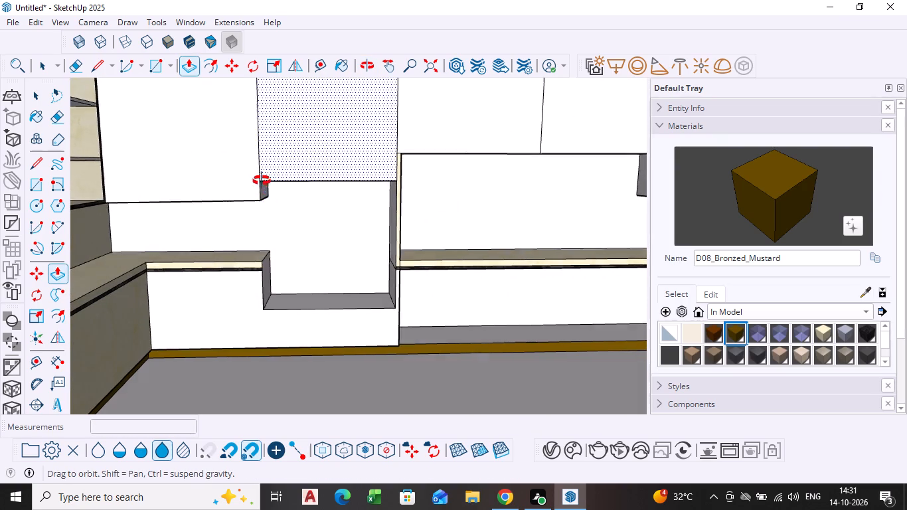
pyautogui.moveTo(262, 181); pyautogui.dragTo(243, 302, button='middle')
pyautogui.press('space')
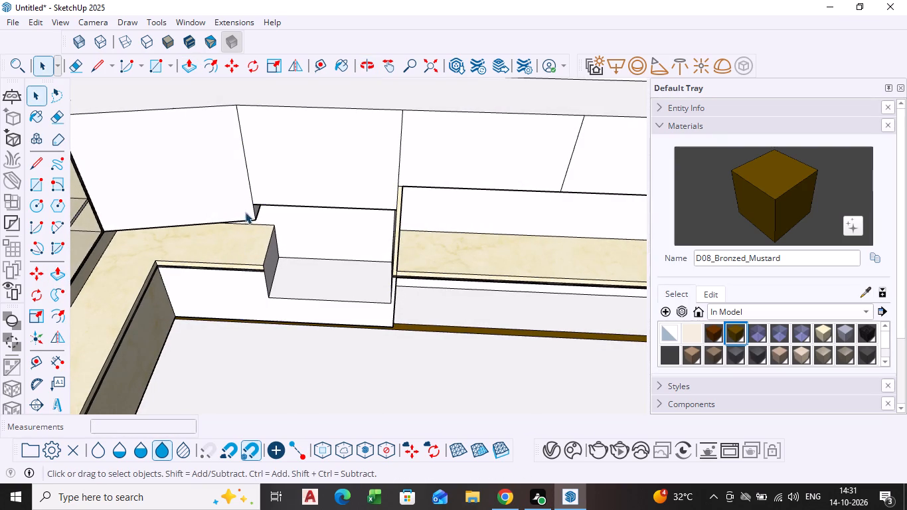
pyautogui.scroll(-4, 276, 267)
pyautogui.moveTo(306, 289); pyautogui.dragTo(325, 151, button='middle')
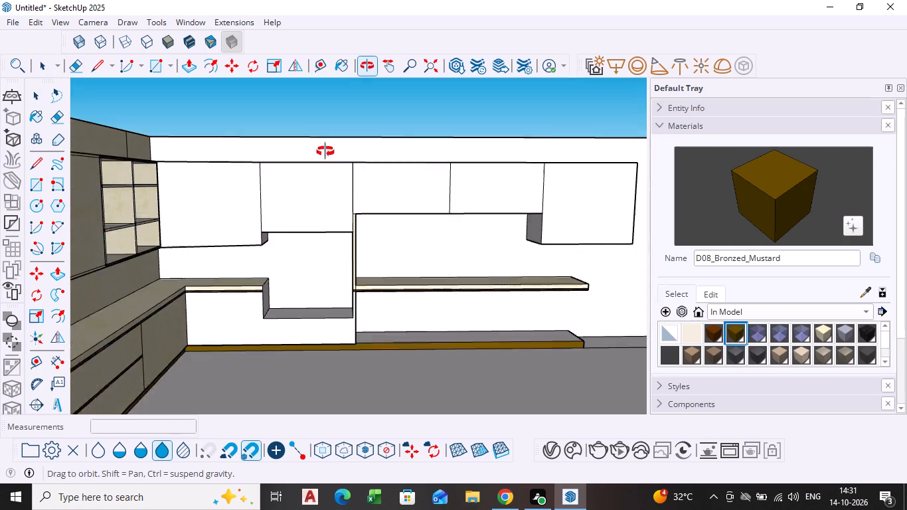
pyautogui.moveTo(325, 151); pyautogui.dragTo(325, 145, button='middle')
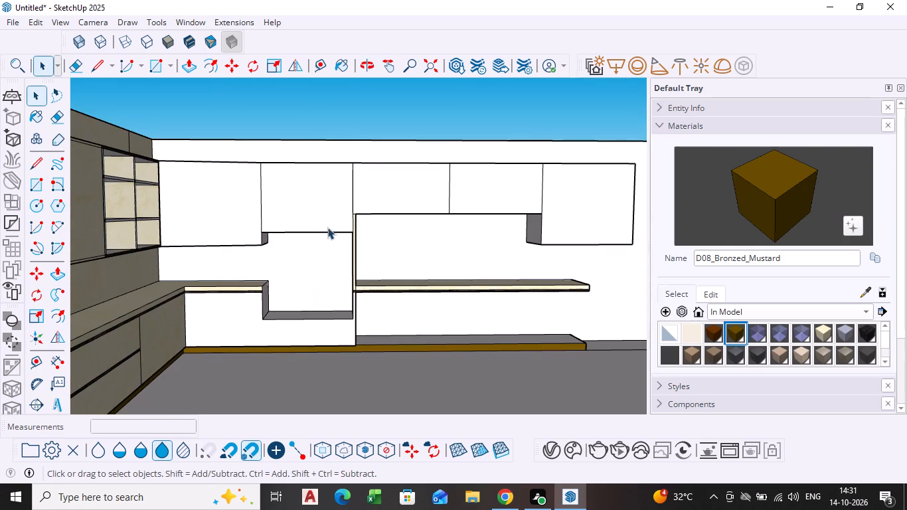
pyautogui.scroll(6, 339, 226)
pyautogui.moveTo(337, 226); pyautogui.dragTo(363, 165, button='middle')
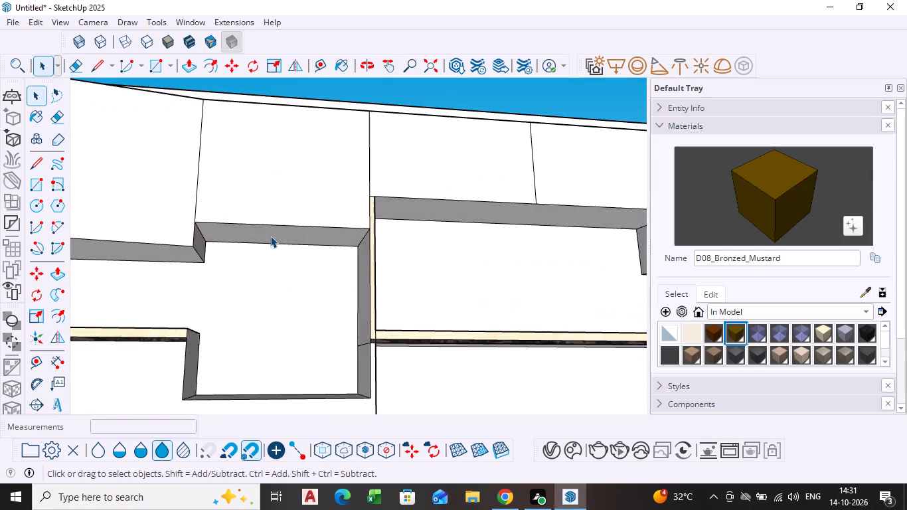
pyautogui.scroll(3, 270, 236)
pyautogui.click(270, 236)
pyautogui.press('p')
pyautogui.click(270, 236)
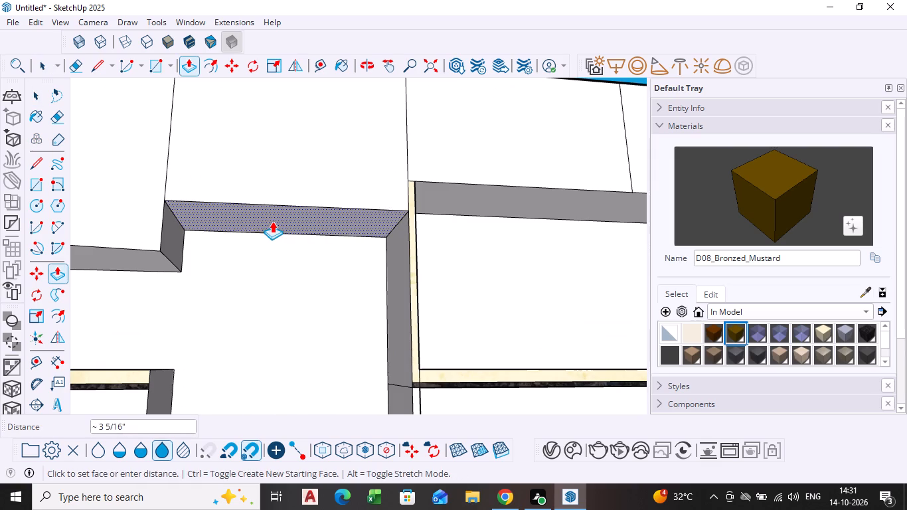
pyautogui.click(273, 220)
pyautogui.press('space')
# Draw a rectangle about 4' 1 13/16" by 4' 3 13/16" closing the recess front, from the wall unit's lower corner to the recess's opposite bottom corner.
pyautogui.scroll(-10, 272, 221)
pyautogui.moveTo(272, 242); pyautogui.dragTo(268, 277, button='middle')
pyautogui.scroll(1, 268, 275)
pyautogui.click(429, 64)
pyautogui.scroll(3, 395, 198)
pyautogui.scroll(-1, 498, 235)
pyautogui.moveTo(495, 237); pyautogui.dragTo(476, 248, button='middle')
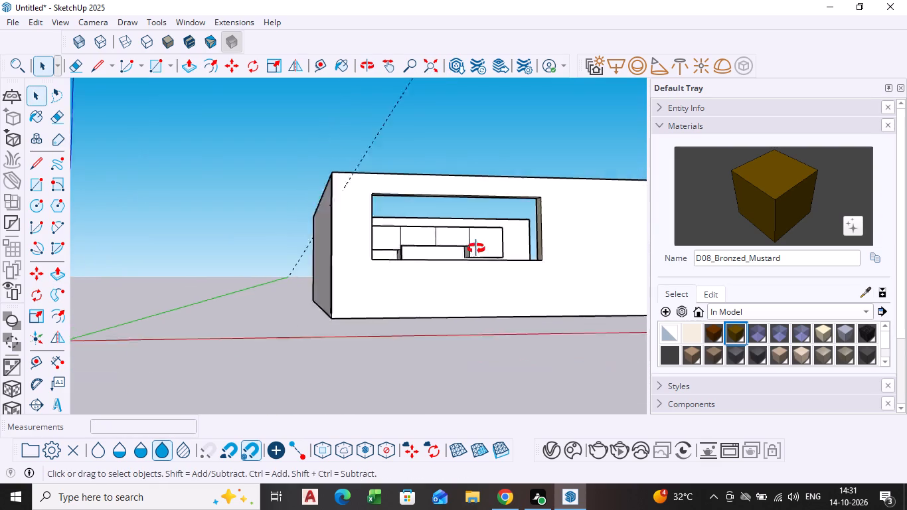
pyautogui.moveTo(476, 248); pyautogui.dragTo(322, 321, button='middle')
pyautogui.scroll(13, 424, 244)
pyautogui.moveTo(455, 255); pyautogui.dragTo(455, 255, button='middle')
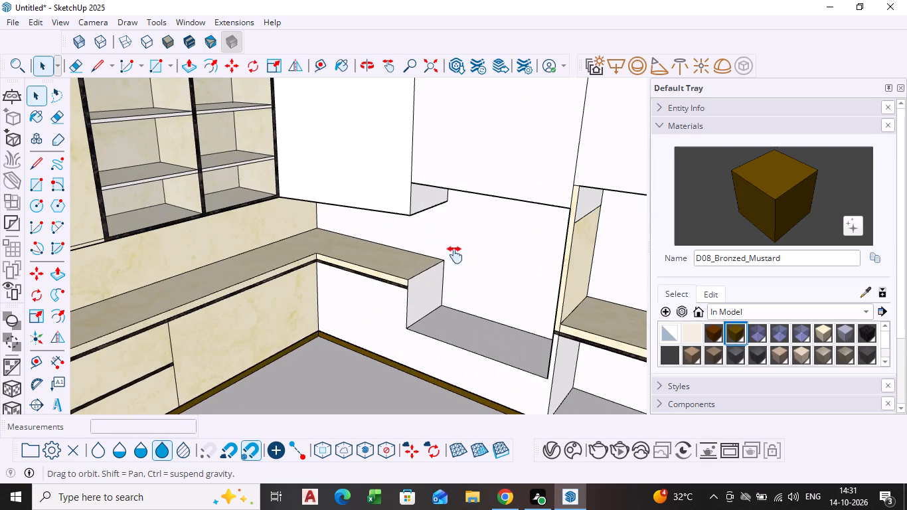
pyautogui.moveTo(455, 255); pyautogui.dragTo(382, 254, button='middle')
pyautogui.moveTo(379, 281); pyautogui.dragTo(465, 246, button='middle')
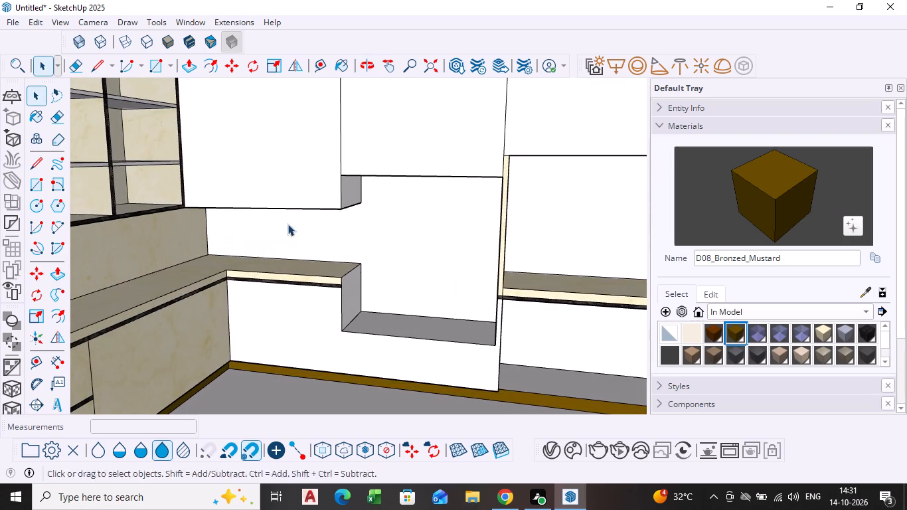
pyautogui.click(36, 185)
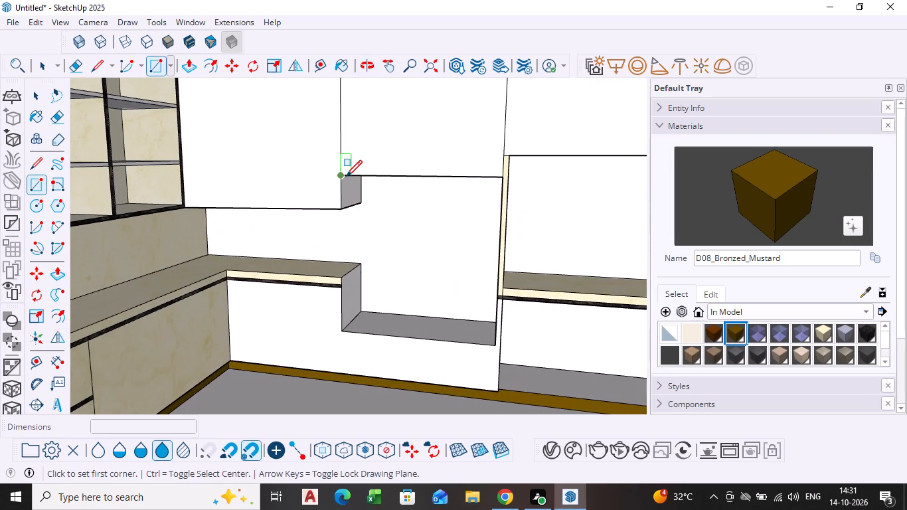
pyautogui.click(346, 178)
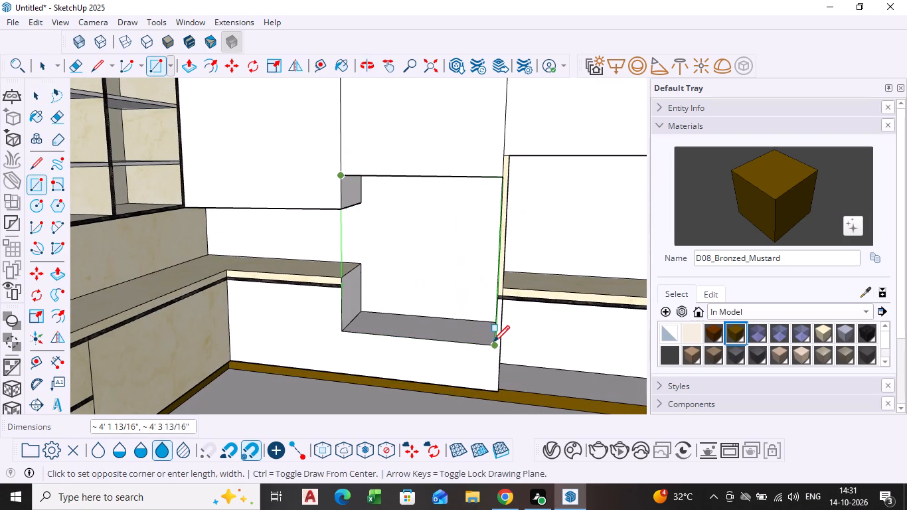
pyautogui.click(497, 344)
pyautogui.press('space')
# Offset the outline of the recess's new front face slightly inward to form a narrow border frame.
pyautogui.click(402, 304)
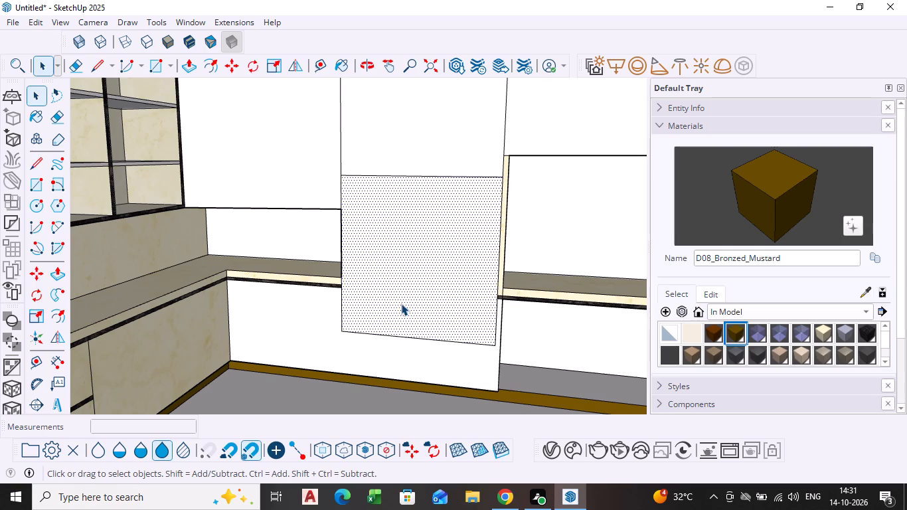
pyautogui.click(57, 316)
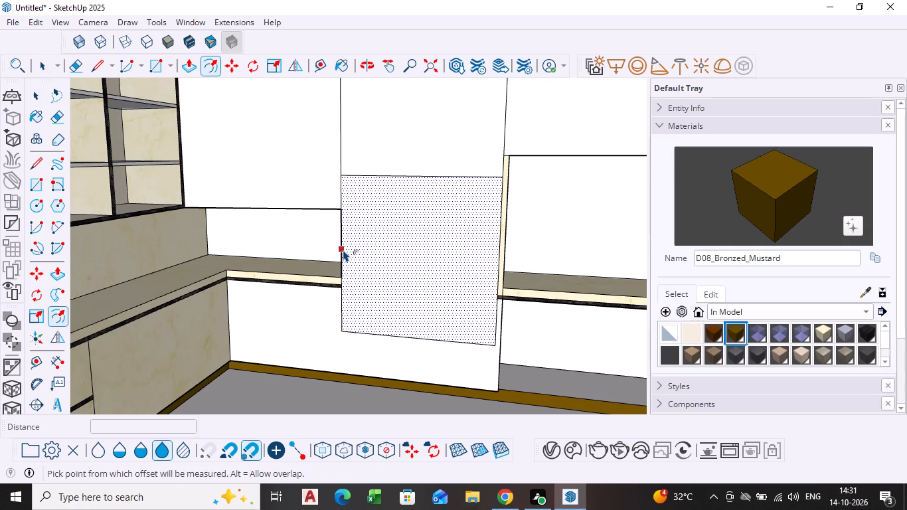
pyautogui.click(343, 250)
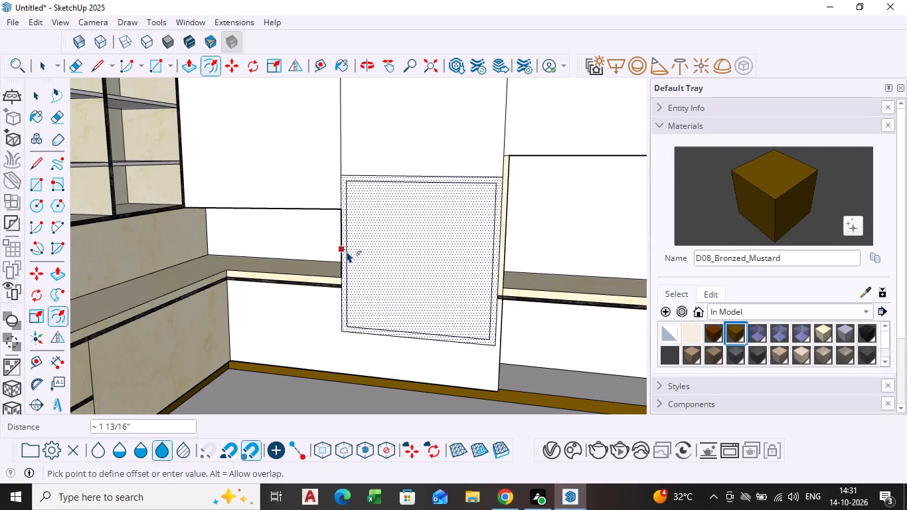
pyautogui.scroll(2, 347, 251)
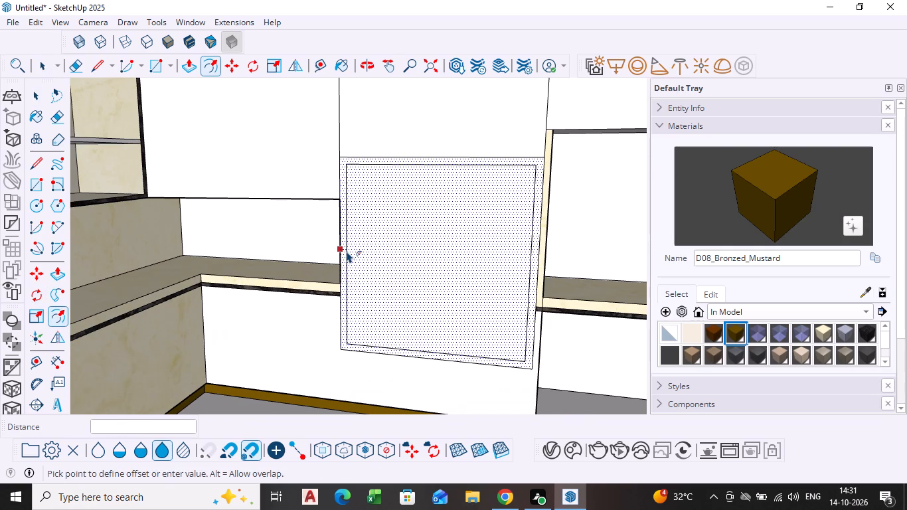
pyautogui.click(345, 250)
pyautogui.press('space')
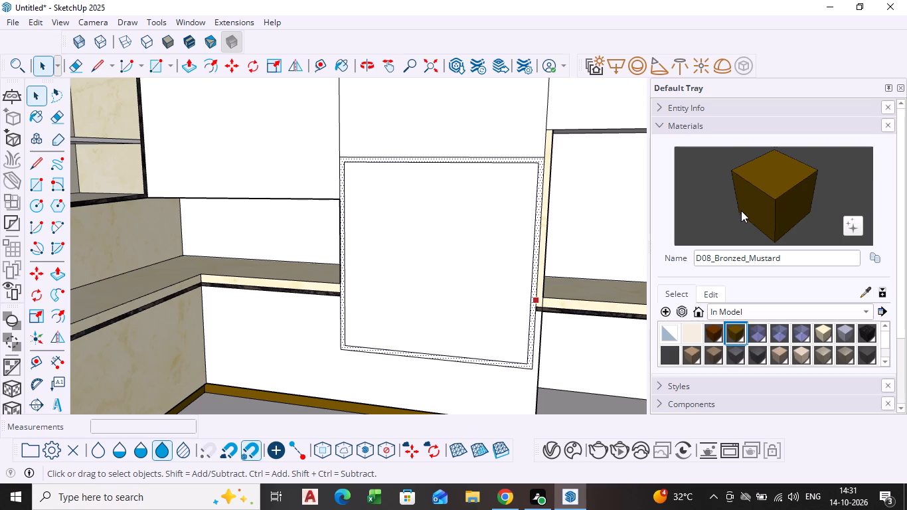
# Paint the narrow border frame around the recess front with the Marble_07_1K material.
pyautogui.click(870, 327)
pyautogui.scroll(4, 618, 324)
pyautogui.scroll(3, 484, 301)
pyautogui.click(485, 300)
pyautogui.scroll(-4, 421, 300)
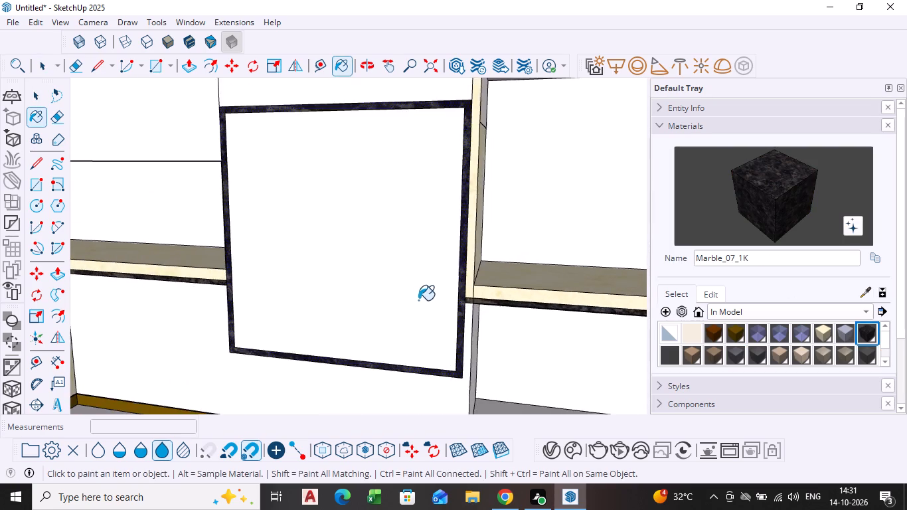
# Paint the panel inside the marble frame with Glass_Basic_01 from the Glass materials.
pyautogui.scroll(-6, 418, 300)
pyautogui.click(740, 313)
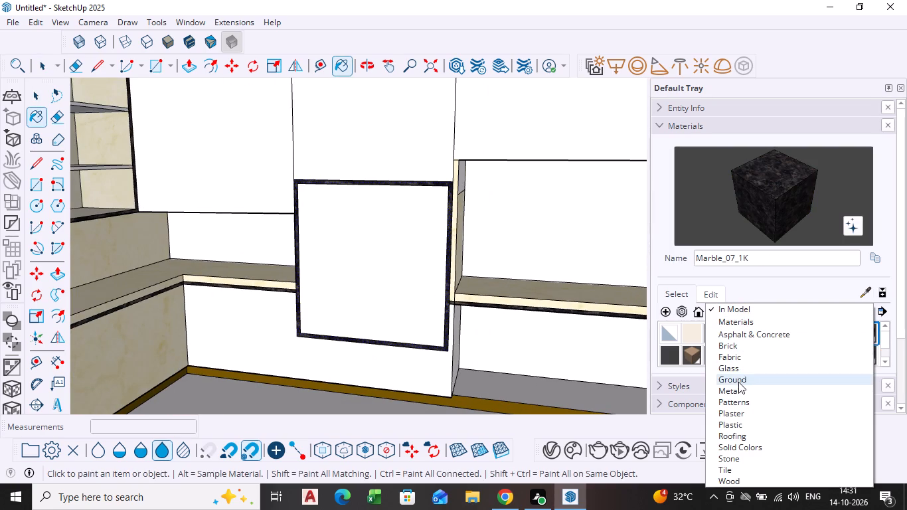
pyautogui.click(734, 366)
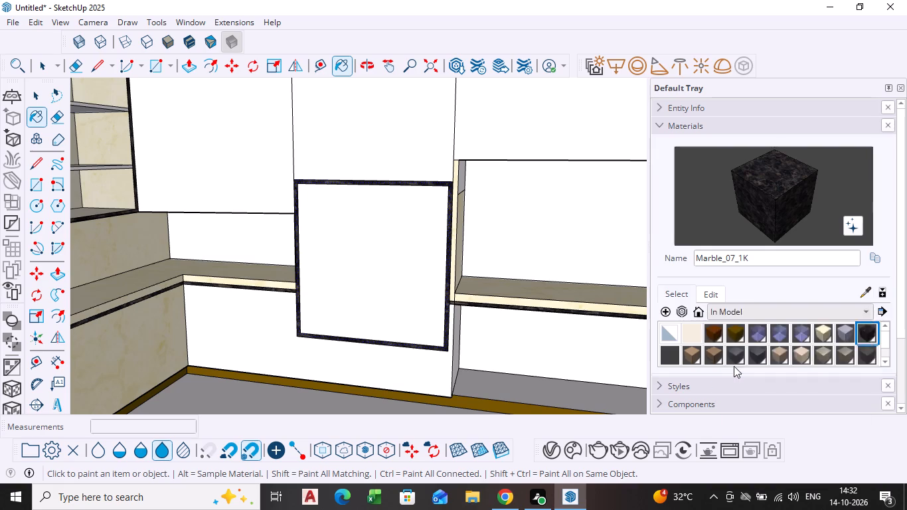
pyautogui.click(413, 270)
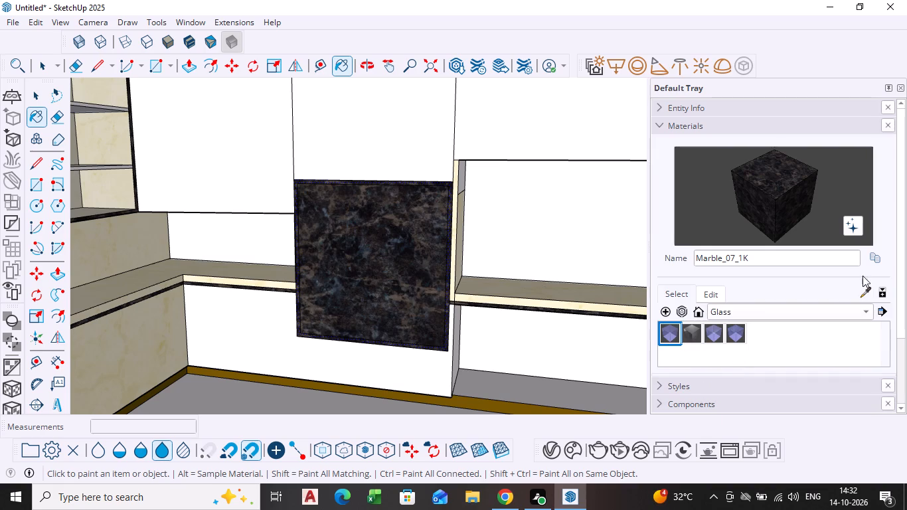
pyautogui.doubleClick(665, 328)
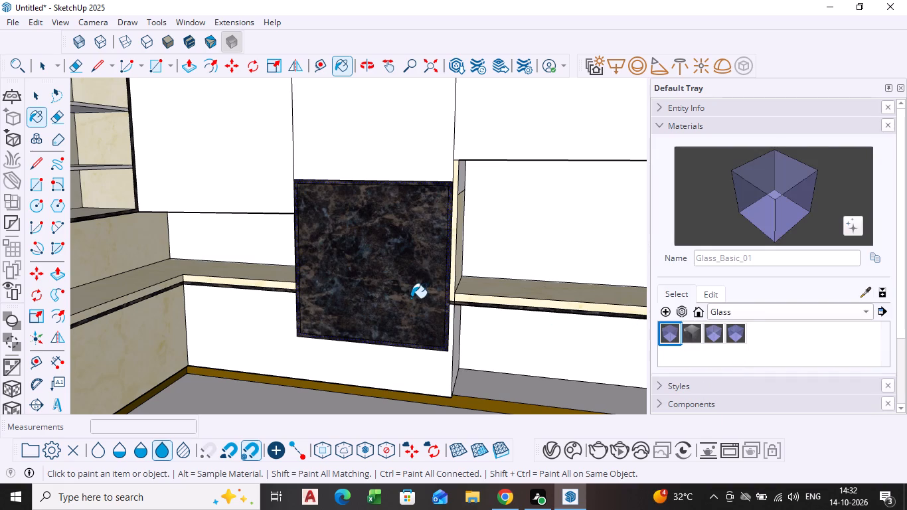
pyautogui.click(411, 298)
# Examine the framed glass front and its junctions with the adjoining countertop and wall unit from several angles.
pyautogui.scroll(-2, 410, 305)
pyautogui.moveTo(410, 305); pyautogui.dragTo(416, 288, button='middle')
pyautogui.scroll(-4, 433, 318)
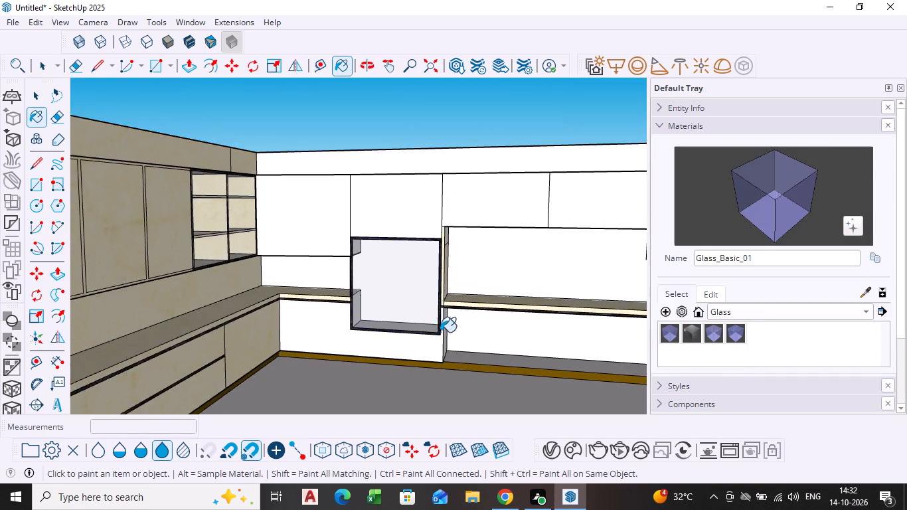
pyautogui.scroll(-3, 457, 346)
pyautogui.moveTo(457, 346); pyautogui.dragTo(440, 316, button='middle')
pyautogui.scroll(3, 432, 306)
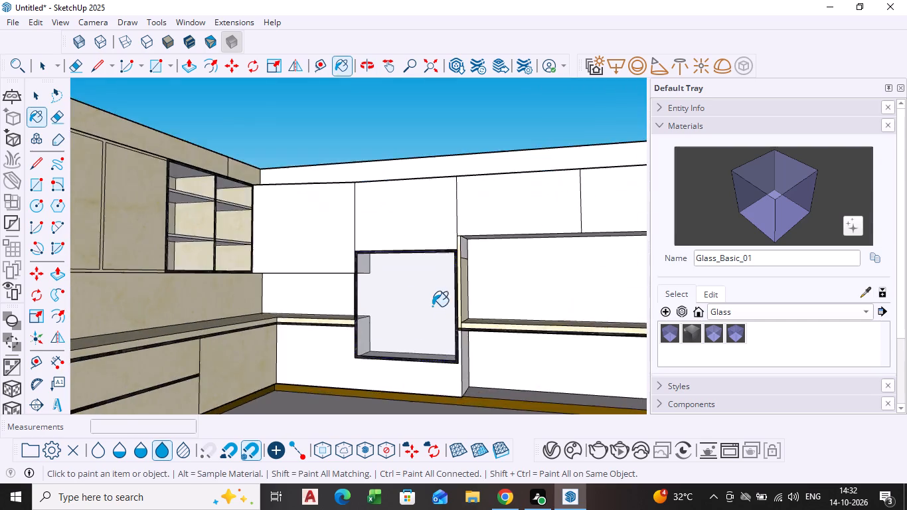
pyautogui.scroll(6, 432, 306)
pyautogui.moveTo(396, 332); pyautogui.dragTo(578, 339, button='middle')
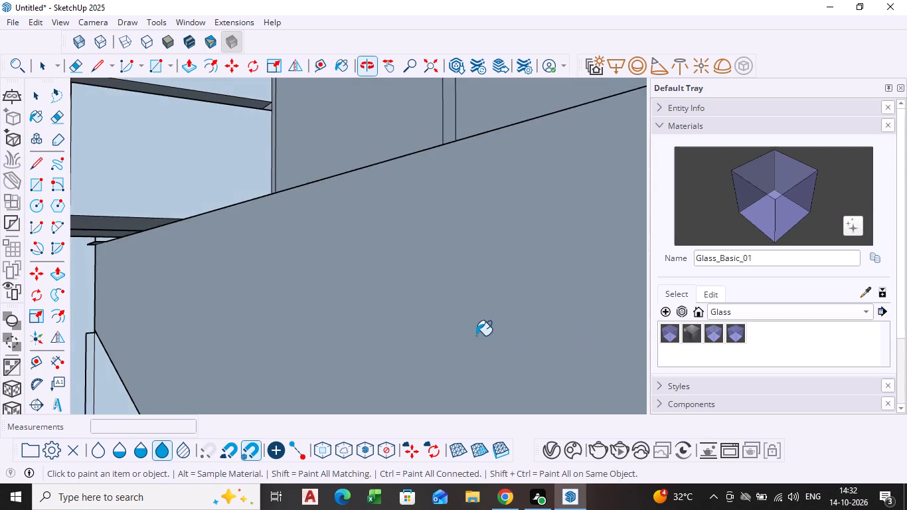
pyautogui.scroll(-1, 461, 335)
pyautogui.moveTo(458, 335); pyautogui.dragTo(301, 331, button='middle')
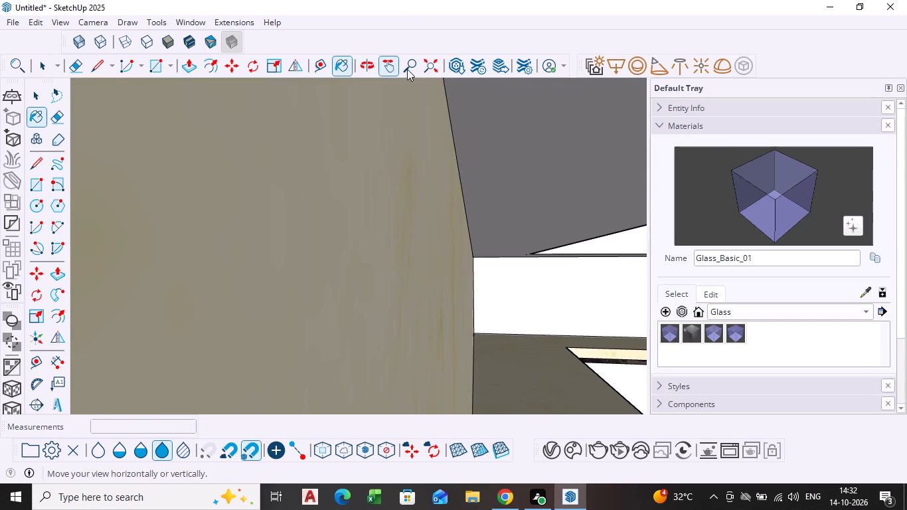
pyautogui.click(426, 69)
pyautogui.scroll(13, 412, 226)
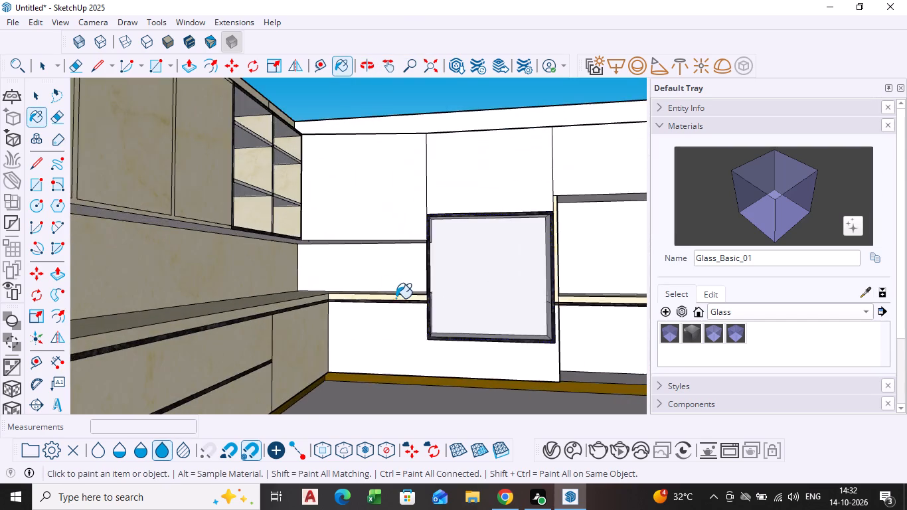
pyautogui.moveTo(396, 299); pyautogui.dragTo(434, 313, button='middle')
pyautogui.scroll(12, 419, 295)
pyautogui.moveTo(408, 292); pyautogui.dragTo(423, 299, button='middle')
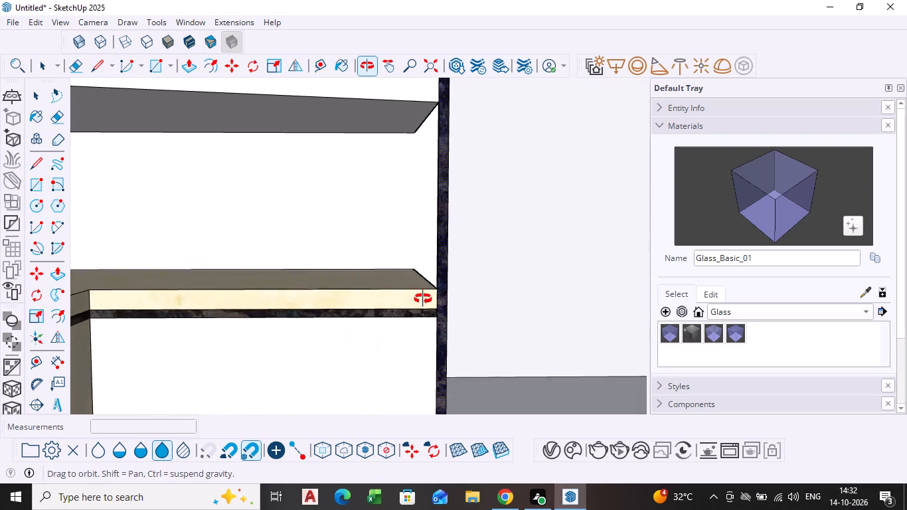
pyautogui.moveTo(423, 299); pyautogui.dragTo(507, 309, button='middle')
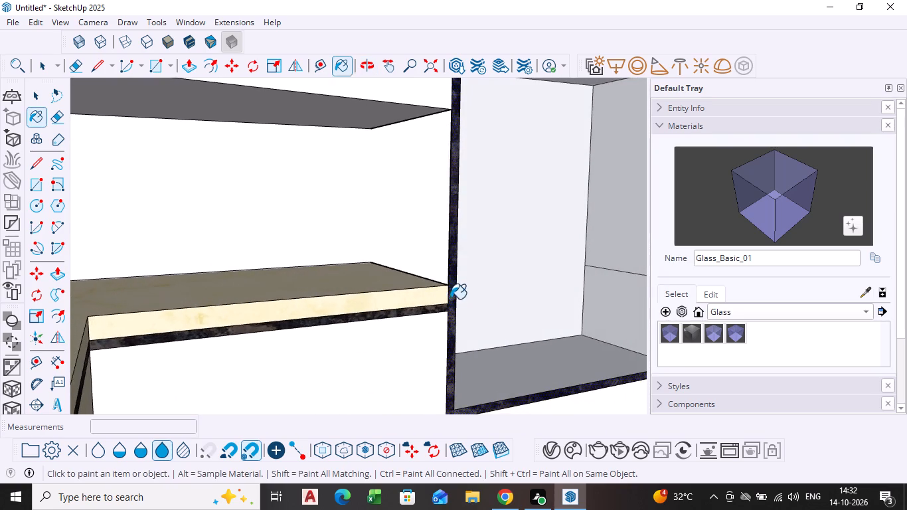
pyautogui.scroll(3, 449, 298)
pyautogui.scroll(-3, 433, 292)
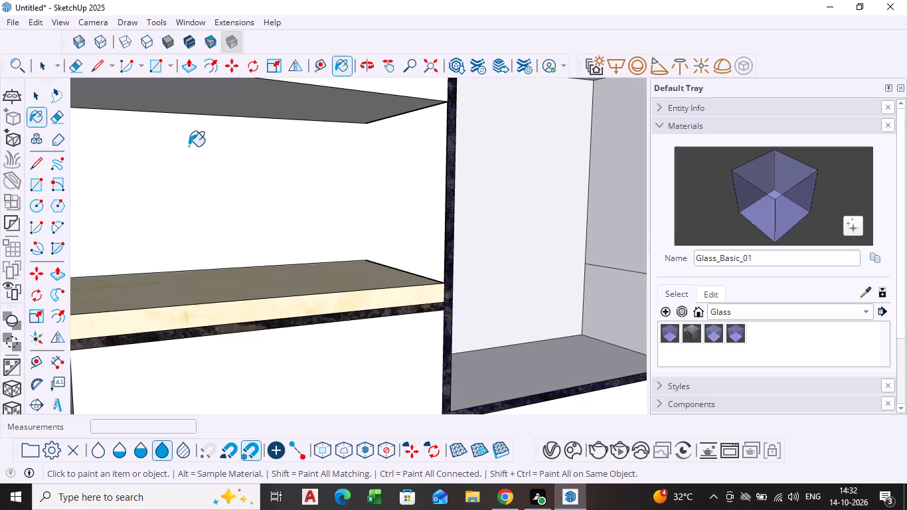
pyautogui.scroll(-3, 501, 272)
pyautogui.moveTo(501, 272); pyautogui.dragTo(238, 303, button='middle')
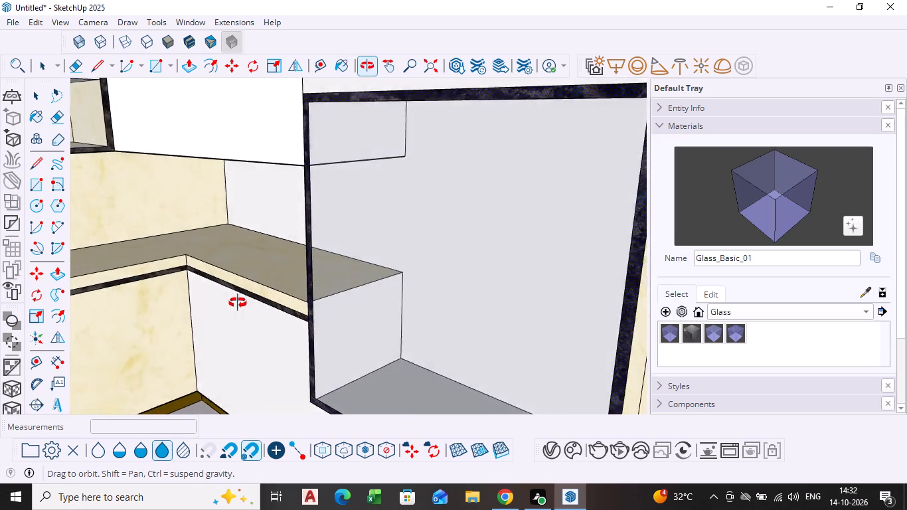
pyautogui.moveTo(238, 303); pyautogui.dragTo(319, 293, button='middle')
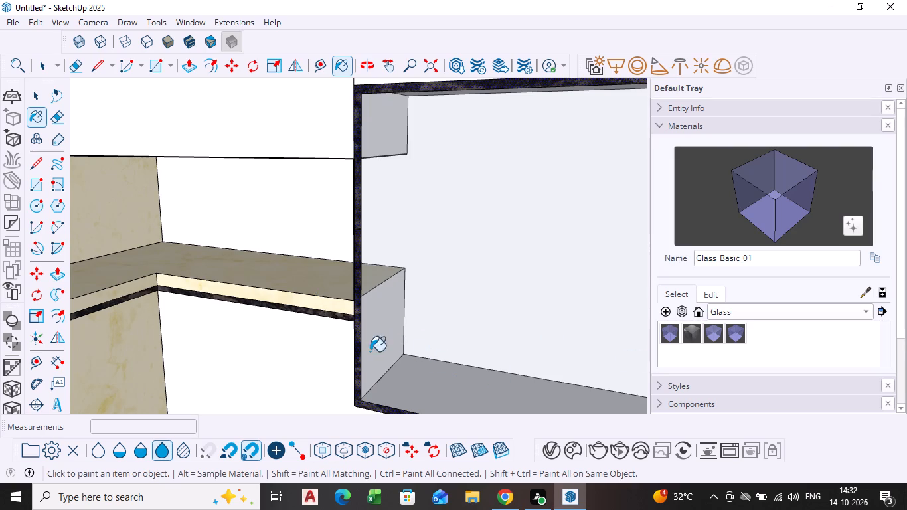
pyautogui.moveTo(393, 297); pyautogui.dragTo(571, 281, button='middle')
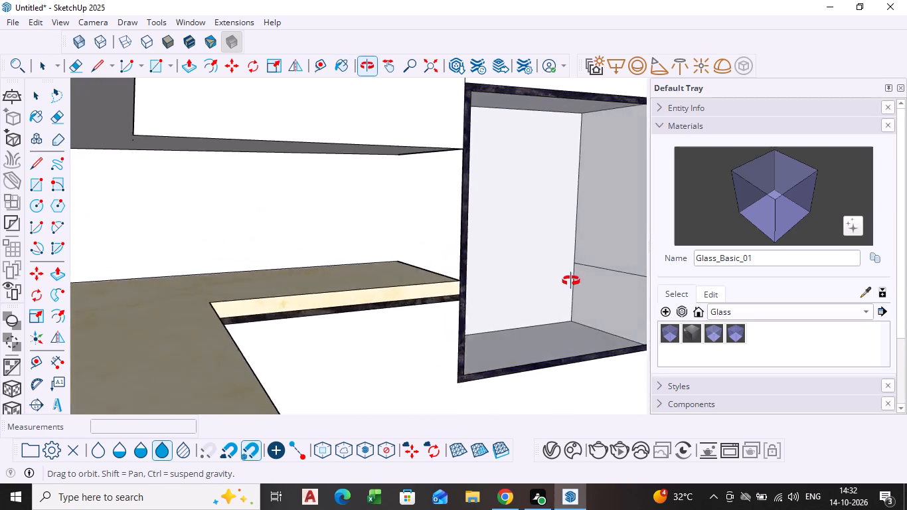
# Draw a 2' by about 1' 10 9/16" rectangle closing the recess's open side between the corner countertop and the wall unit.
pyautogui.moveTo(571, 281); pyautogui.dragTo(579, 275, button='middle')
pyautogui.scroll(3, 368, 171)
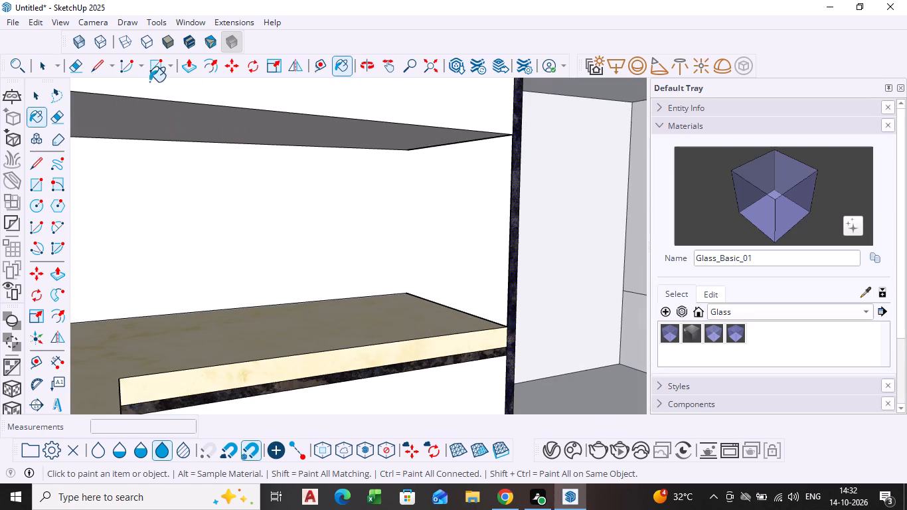
pyautogui.click(153, 76)
pyautogui.scroll(3, 359, 166)
pyautogui.moveTo(426, 141); pyautogui.dragTo(429, 151)
pyautogui.click(575, 404)
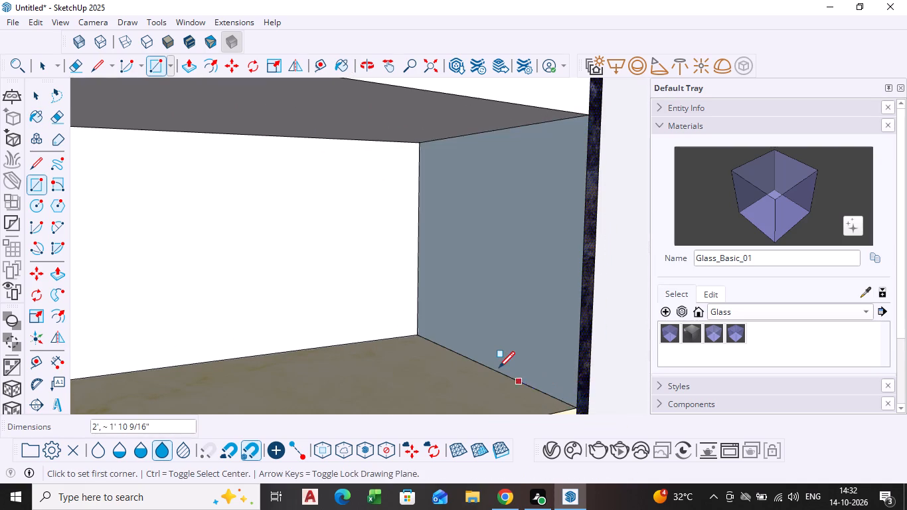
# Paint the new side face of the framed recess with Glass_Basic_01 from the Glass materials.
pyautogui.scroll(-3, 496, 367)
pyautogui.moveTo(496, 367); pyautogui.dragTo(474, 363, button='middle')
pyautogui.scroll(-9, 475, 335)
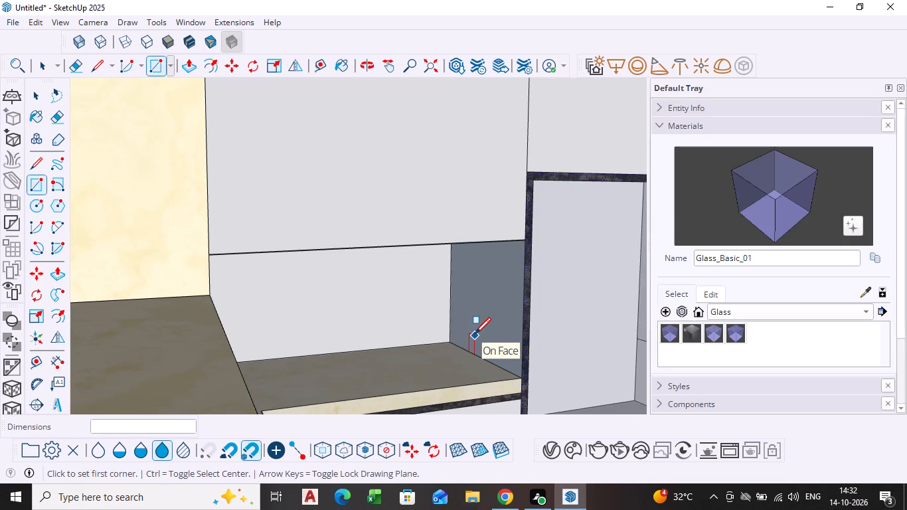
pyautogui.scroll(-1, 475, 335)
pyautogui.keyDown('shift'); pyautogui.moveTo(472, 335); pyautogui.dragTo(430, 320, button='middle'); pyautogui.keyUp('shift')
pyautogui.press('Escape')
pyautogui.scroll(-5, 501, 365)
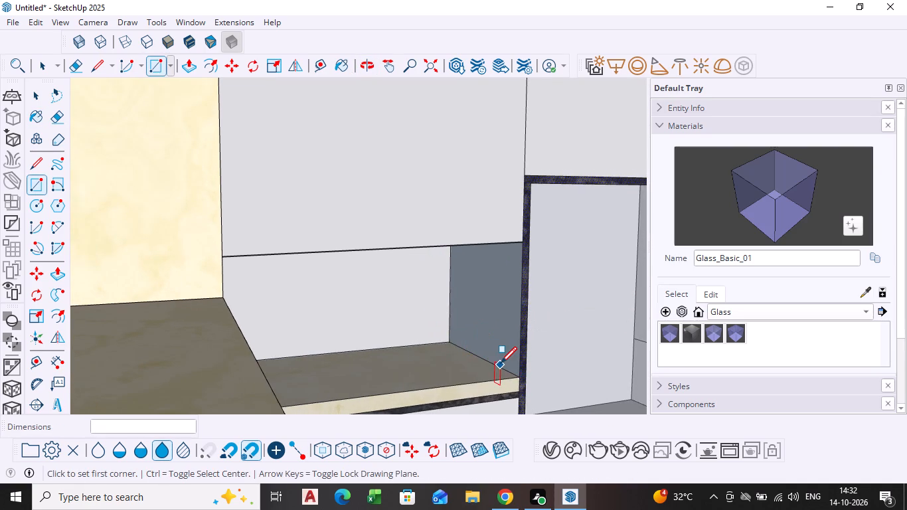
pyautogui.keyDown('shift'); pyautogui.moveTo(497, 365); pyautogui.dragTo(439, 333, button='middle'); pyautogui.keyUp('shift')
pyautogui.press('Escape')
pyautogui.scroll(-5, 439, 333)
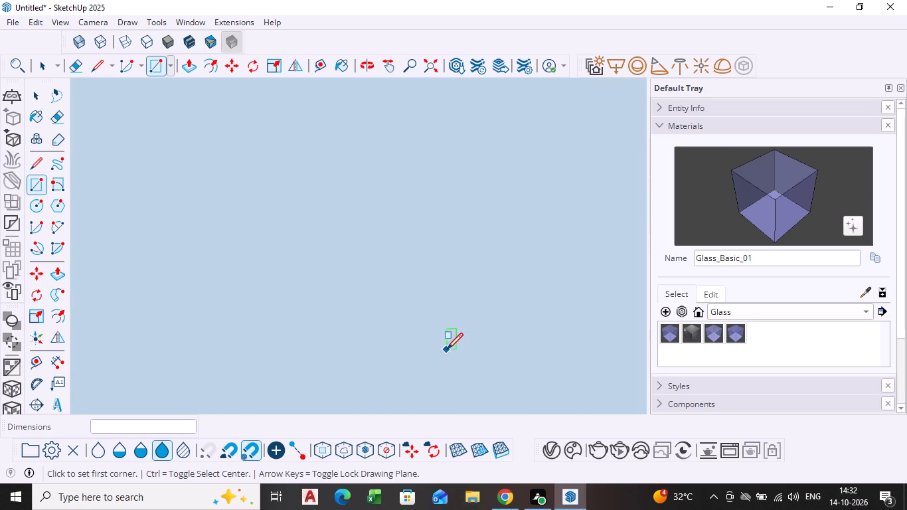
pyautogui.scroll(-1, 447, 351)
pyautogui.keyDown('shift'); pyautogui.moveTo(447, 351); pyautogui.dragTo(430, 347, button='middle'); pyautogui.keyUp('shift')
pyautogui.click(426, 61)
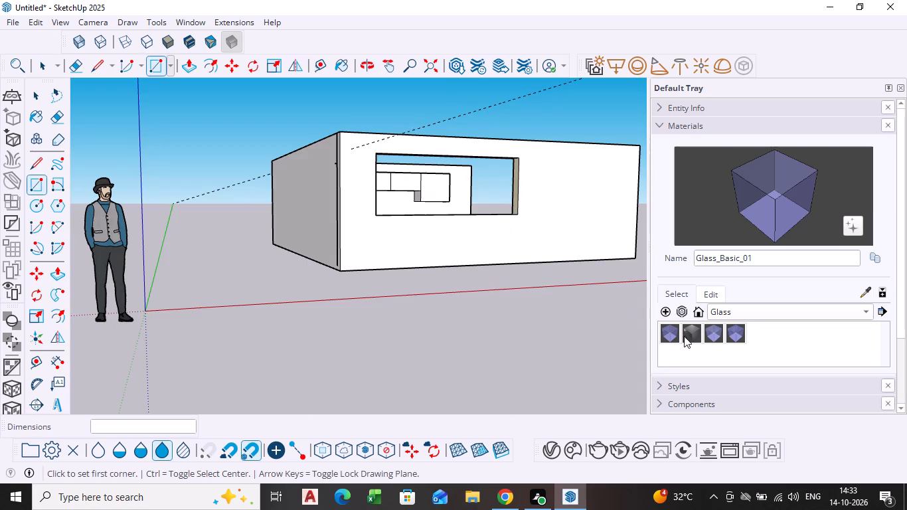
pyautogui.click(674, 335)
pyautogui.scroll(14, 427, 234)
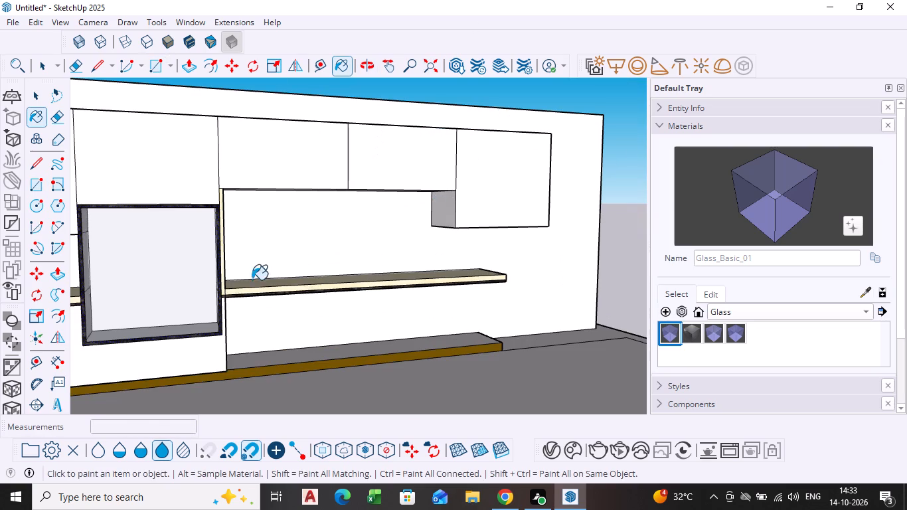
pyautogui.keyDown('shift'); pyautogui.moveTo(244, 300); pyautogui.dragTo(315, 297, button='middle'); pyautogui.keyUp('shift')
pyautogui.scroll(5, 132, 275)
pyautogui.moveTo(167, 292); pyautogui.dragTo(173, 294, button='middle')
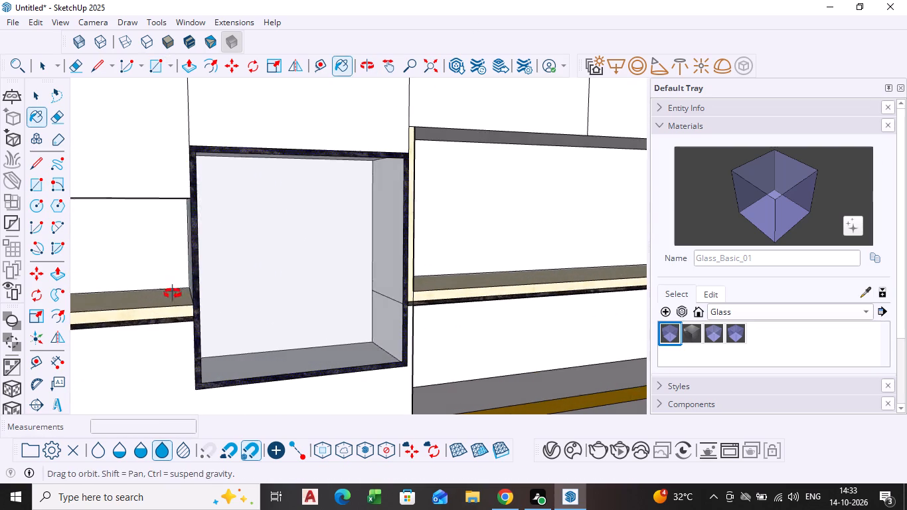
pyautogui.moveTo(173, 294); pyautogui.dragTo(224, 303, button='middle')
pyautogui.click(191, 281)
# Delete the top, front and underside faces of the straight countertop slab on the far side of the glass-fronted recess.
pyautogui.scroll(-1, 248, 284)
pyautogui.moveTo(248, 284); pyautogui.dragTo(132, 297, button='middle')
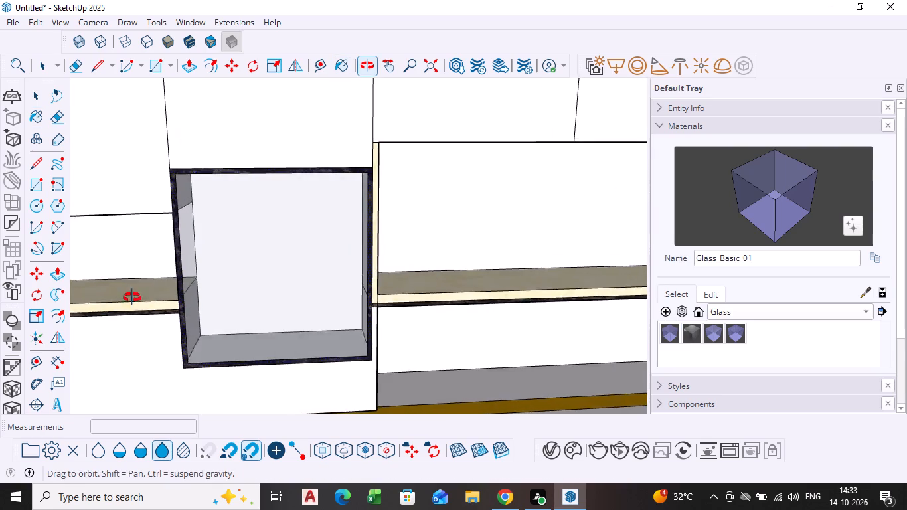
pyautogui.moveTo(132, 297); pyautogui.dragTo(107, 297, button='middle')
pyautogui.press('space')
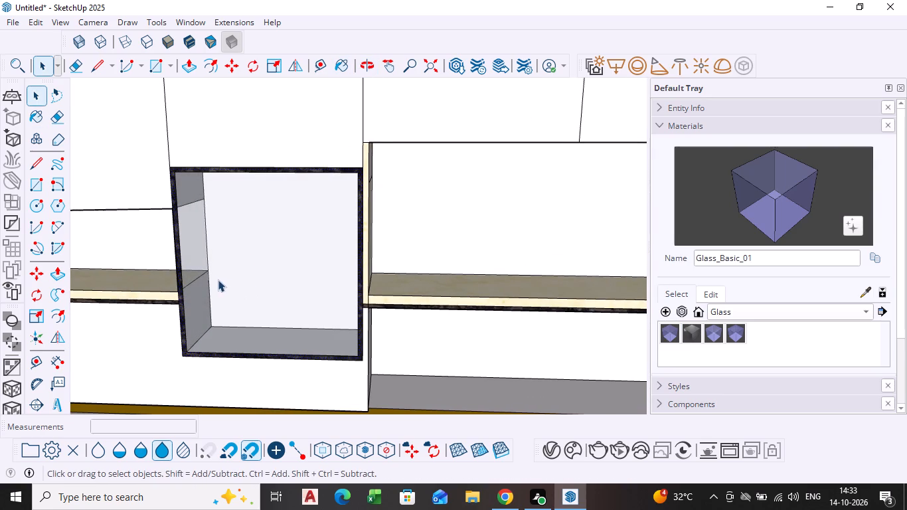
pyautogui.scroll(-10, 285, 286)
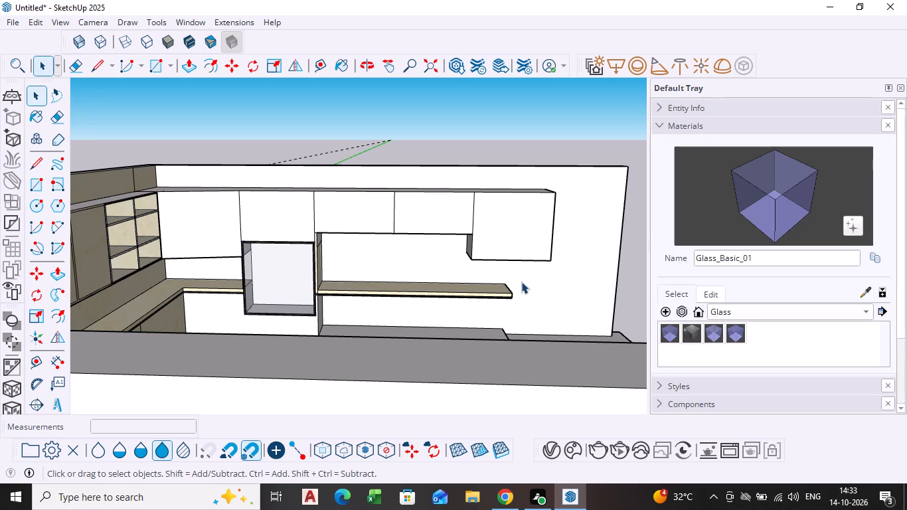
pyautogui.scroll(4, 416, 303)
pyautogui.click(390, 284)
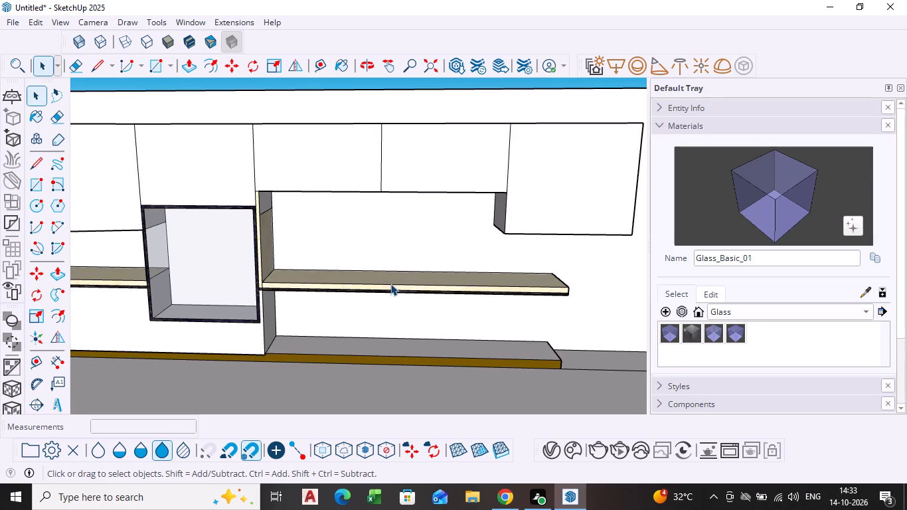
pyautogui.press('Delete')
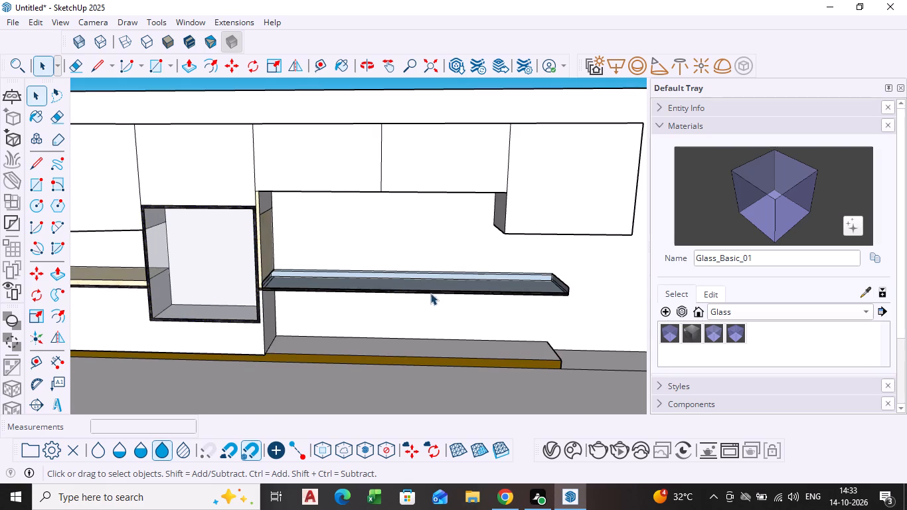
pyautogui.click(432, 296)
pyautogui.scroll(4, 436, 294)
pyautogui.click(438, 292)
pyautogui.press('Delete')
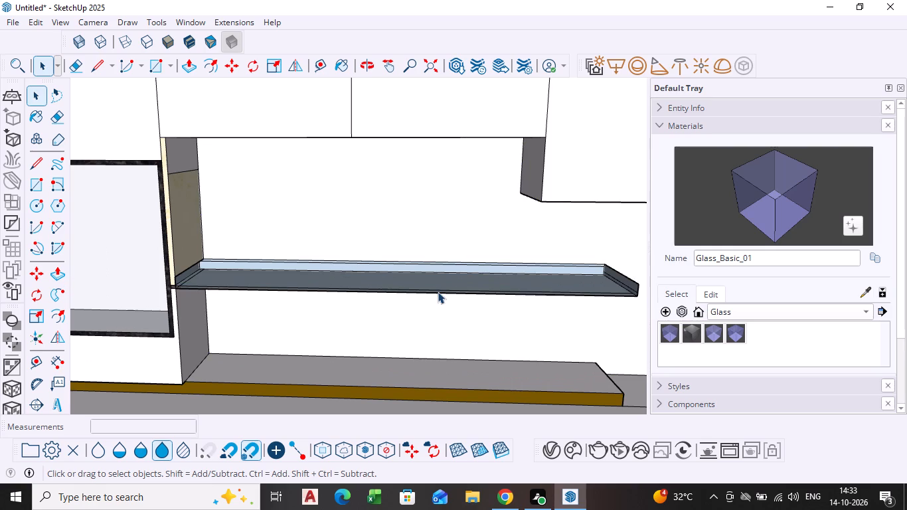
pyautogui.click(442, 286)
pyautogui.press('Delete')
# Delete the slab's free-end faces and its remaining long front strip and edges.
pyautogui.scroll(5, 616, 274)
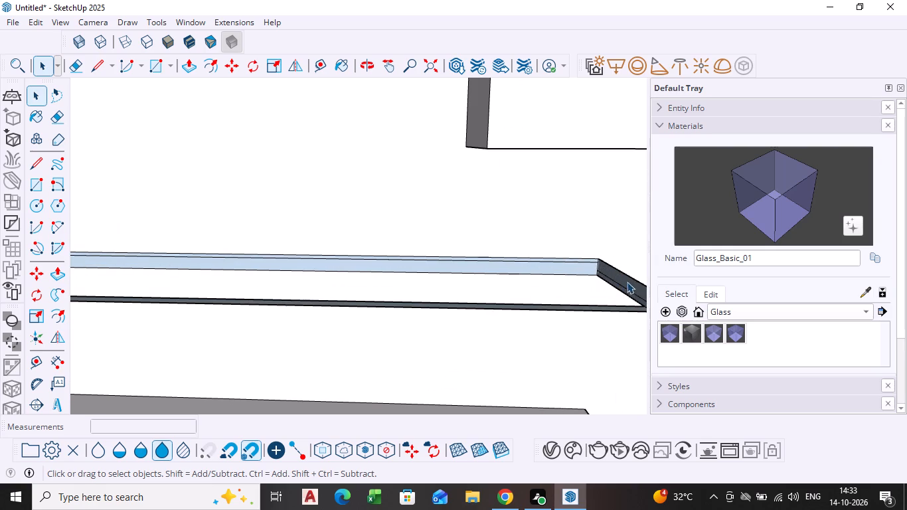
pyautogui.click(624, 286)
pyautogui.press('Delete')
pyautogui.click(628, 278)
pyautogui.press('Delete')
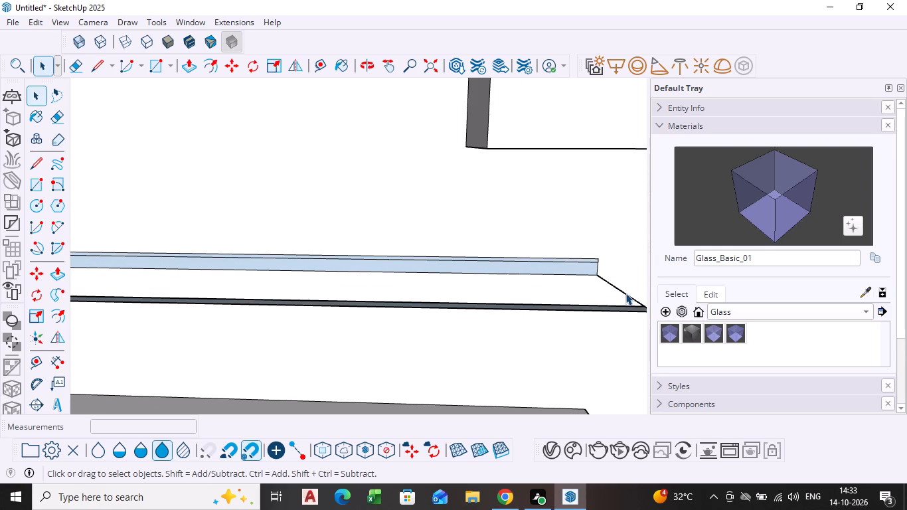
pyautogui.click(625, 294)
pyautogui.press('Delete')
pyautogui.click(618, 305)
pyautogui.press('Delete')
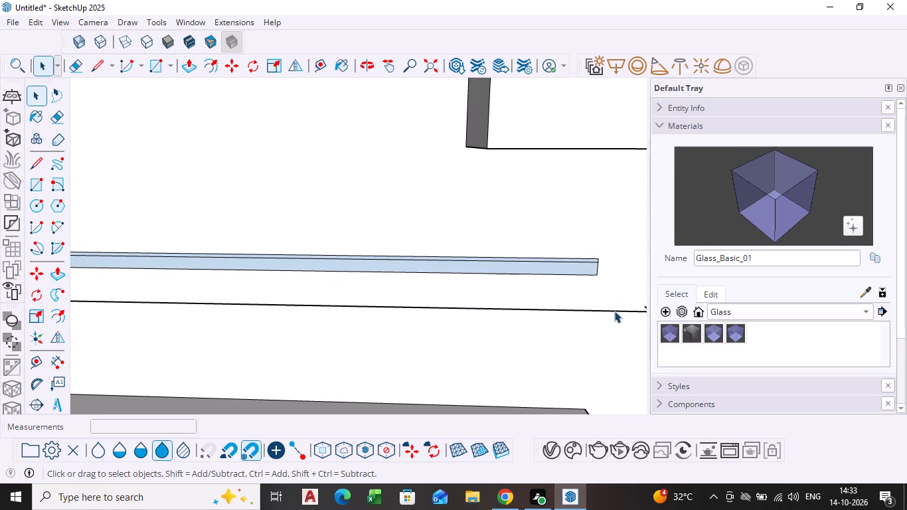
pyautogui.click(614, 310)
pyautogui.press('Delete')
# Delete the thin dividing edge running along the slab's leftover back strip on the wall.
pyautogui.scroll(-4, 531, 296)
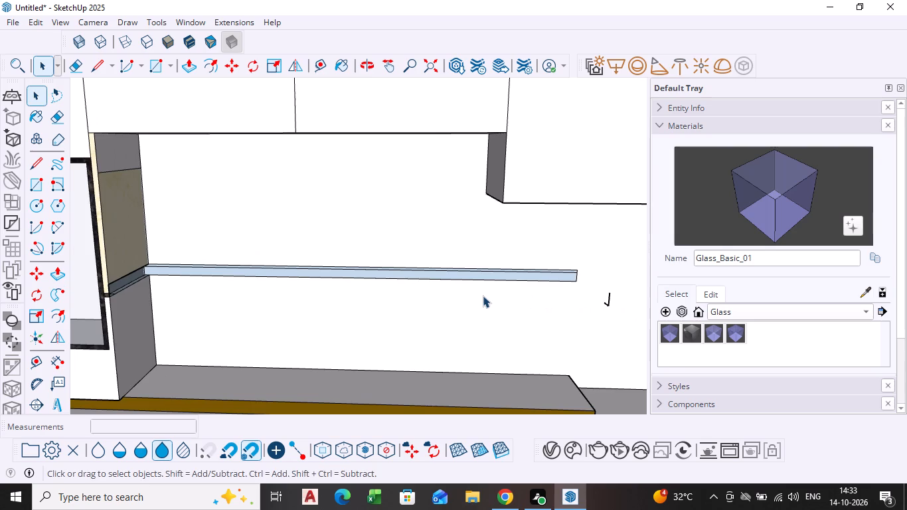
pyautogui.scroll(8, 226, 282)
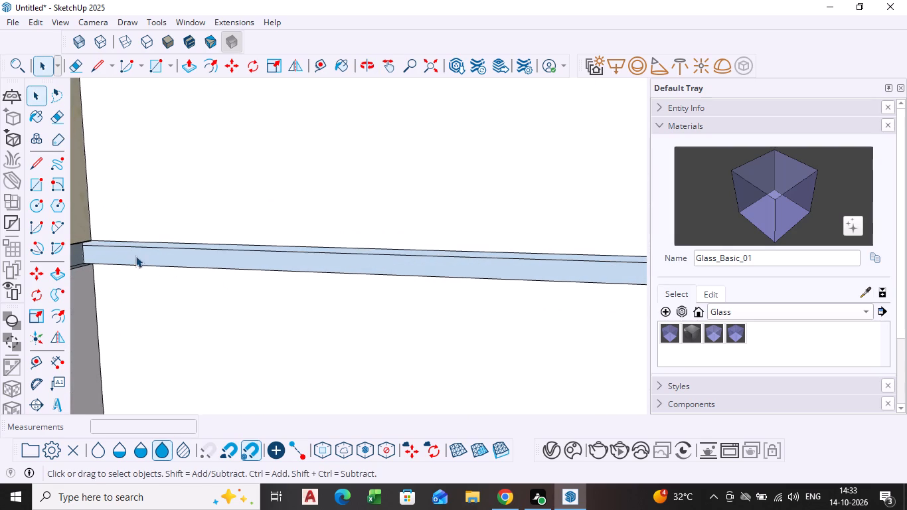
pyautogui.scroll(4, 135, 255)
pyautogui.click(145, 244)
pyautogui.press('Delete')
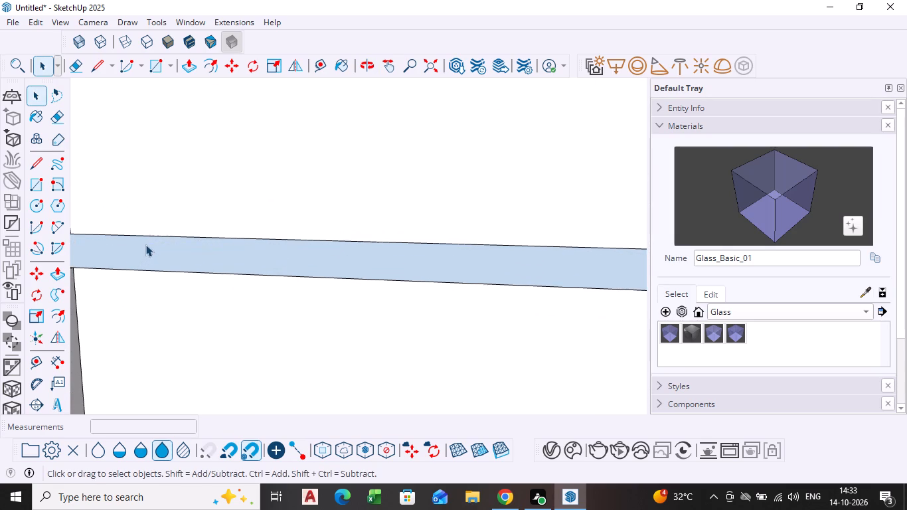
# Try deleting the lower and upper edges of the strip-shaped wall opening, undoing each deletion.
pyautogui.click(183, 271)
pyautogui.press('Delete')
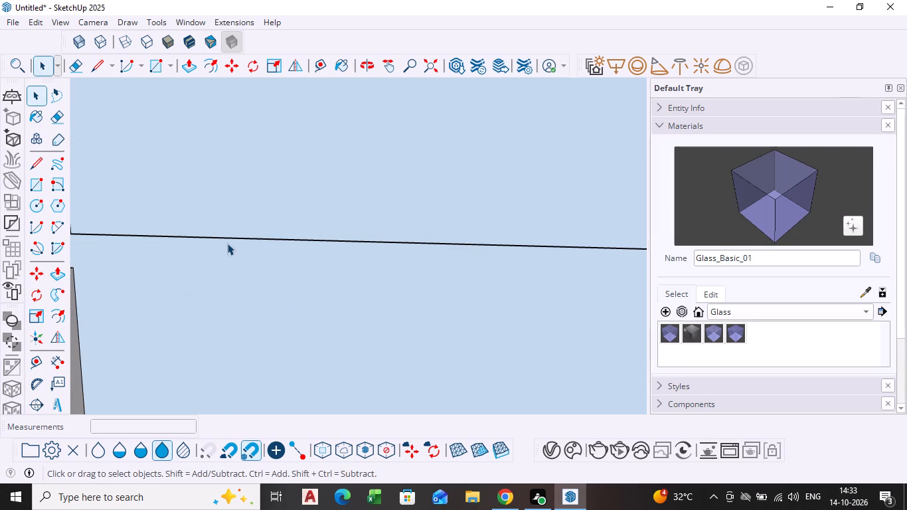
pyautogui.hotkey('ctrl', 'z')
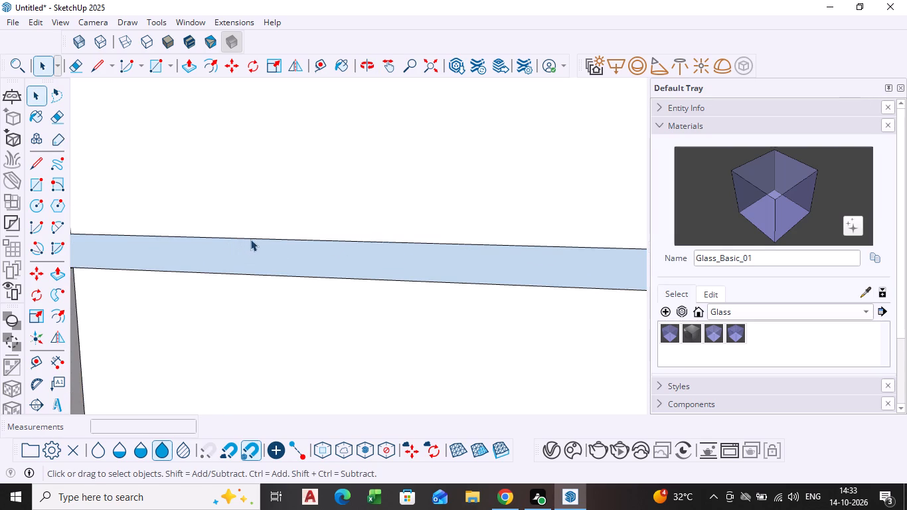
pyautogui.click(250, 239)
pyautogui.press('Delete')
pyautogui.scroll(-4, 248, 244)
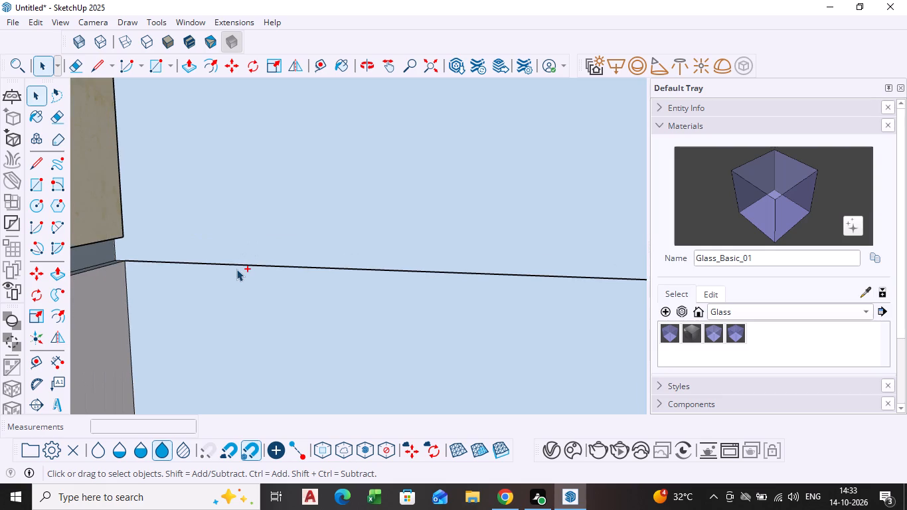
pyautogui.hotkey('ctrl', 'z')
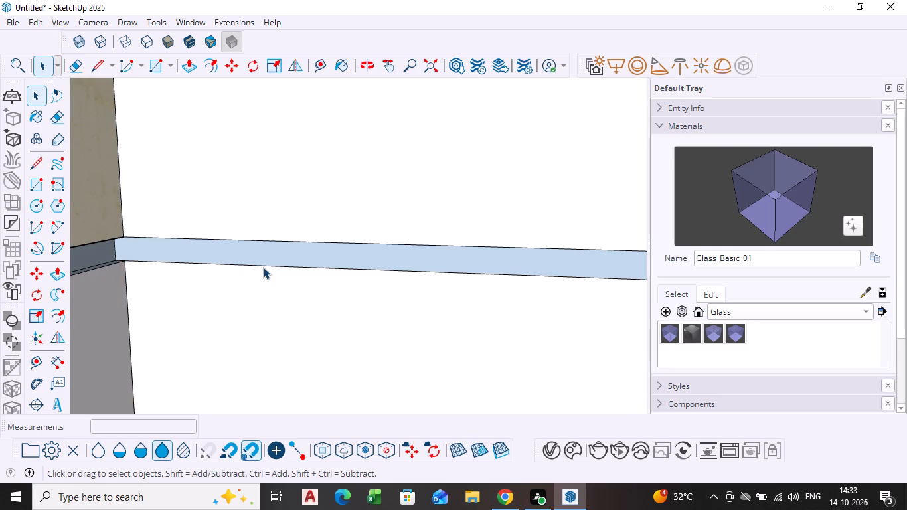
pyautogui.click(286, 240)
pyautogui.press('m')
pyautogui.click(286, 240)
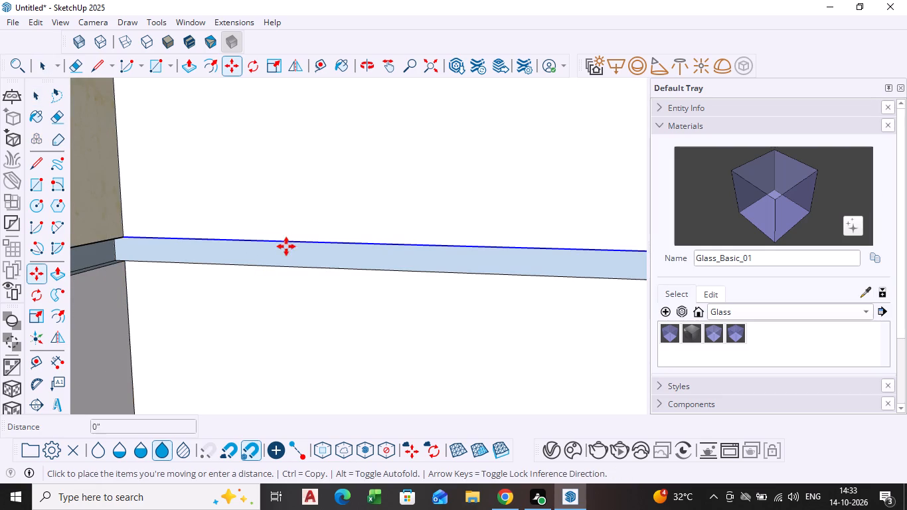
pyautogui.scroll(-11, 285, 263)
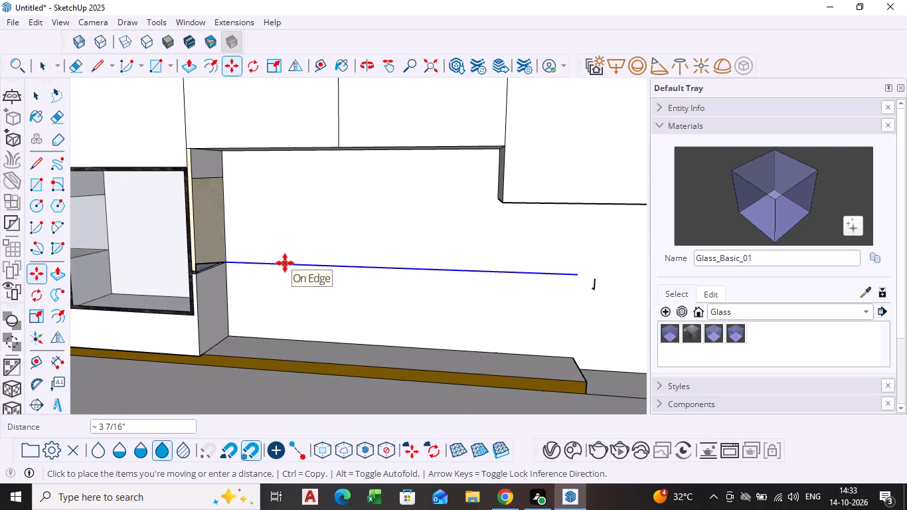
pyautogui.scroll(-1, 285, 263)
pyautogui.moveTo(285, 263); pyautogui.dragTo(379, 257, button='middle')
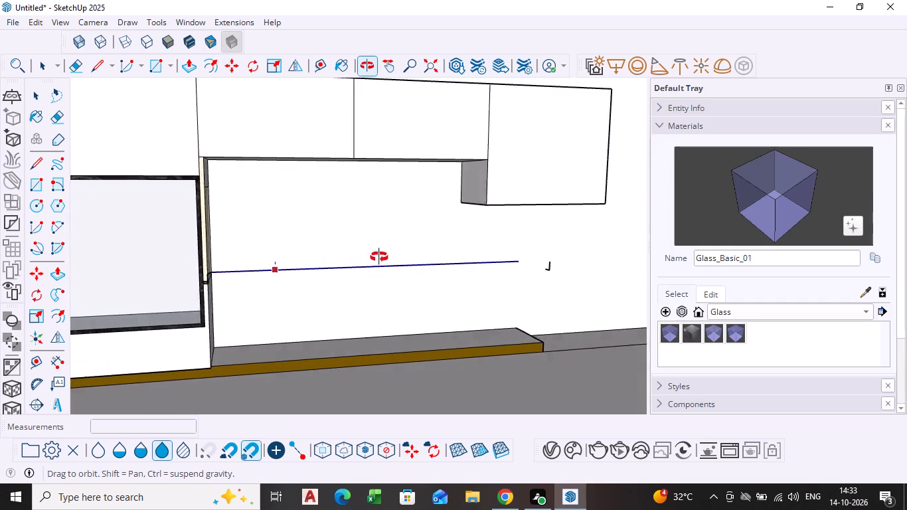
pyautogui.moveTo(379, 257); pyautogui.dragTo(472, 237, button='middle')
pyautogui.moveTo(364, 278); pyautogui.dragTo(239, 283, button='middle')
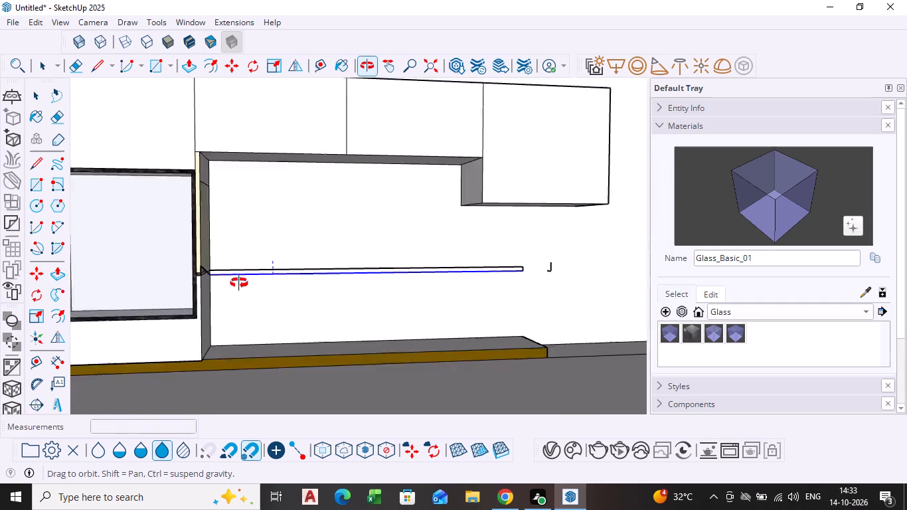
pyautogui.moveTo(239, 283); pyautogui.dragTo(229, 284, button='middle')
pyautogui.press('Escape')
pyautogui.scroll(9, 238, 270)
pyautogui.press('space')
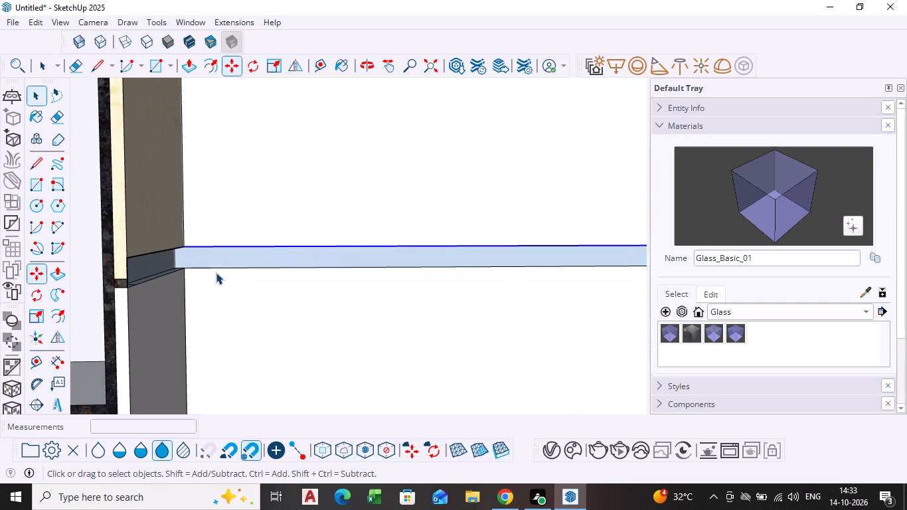
# Delete the short edge bounding the leftover marble patch at the front end of the upright side panel.
pyautogui.scroll(-2, 214, 273)
pyautogui.moveTo(214, 273); pyautogui.dragTo(161, 299, button='middle')
pyautogui.scroll(15, 163, 288)
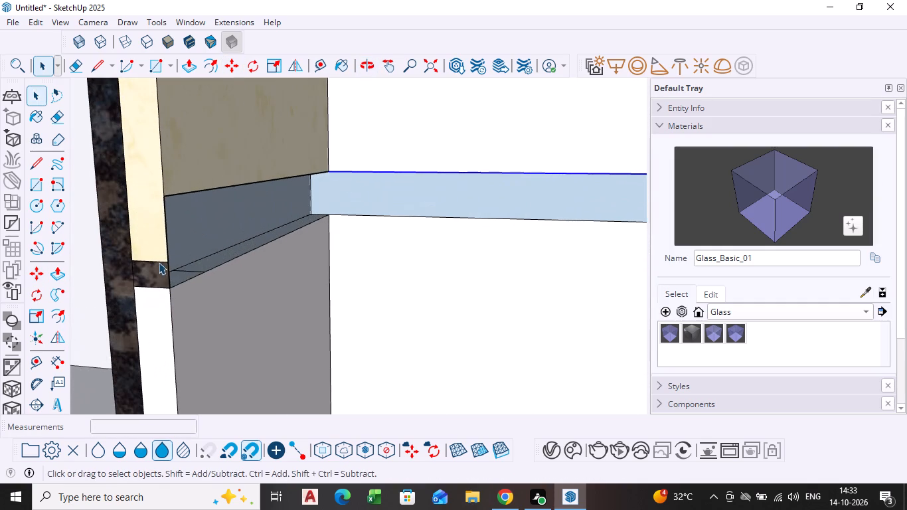
pyautogui.scroll(5, 167, 272)
pyautogui.click(170, 274)
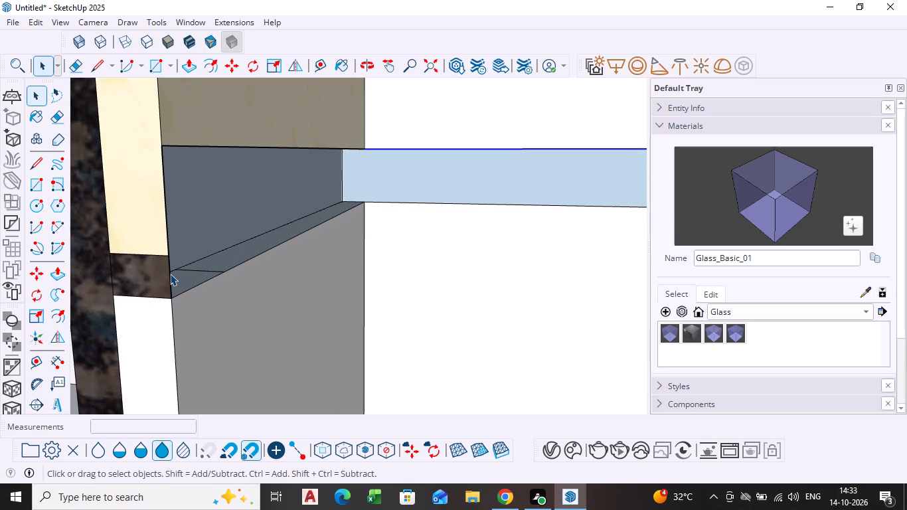
pyautogui.press('Delete')
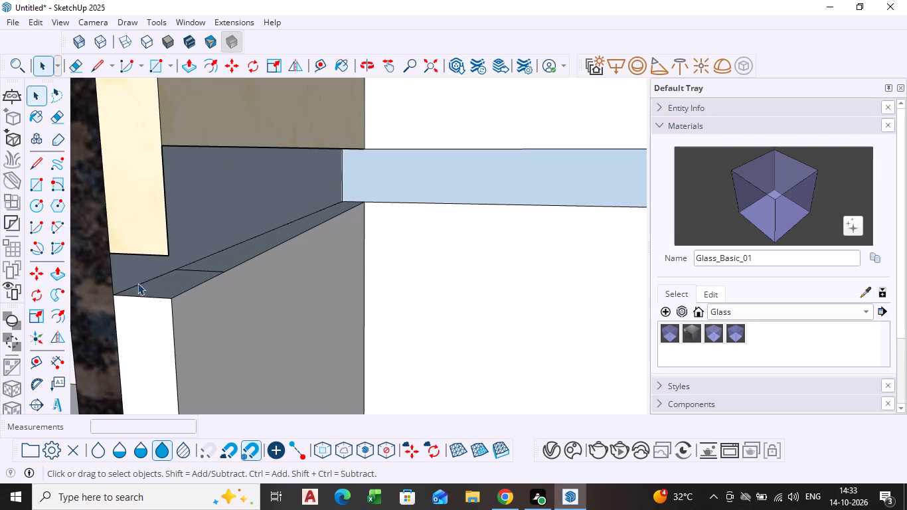
# Move the bottom edge of the cream panel's front strip down to the top of the white panel below.
pyautogui.click(145, 256)
pyautogui.press('m')
pyautogui.click(145, 256)
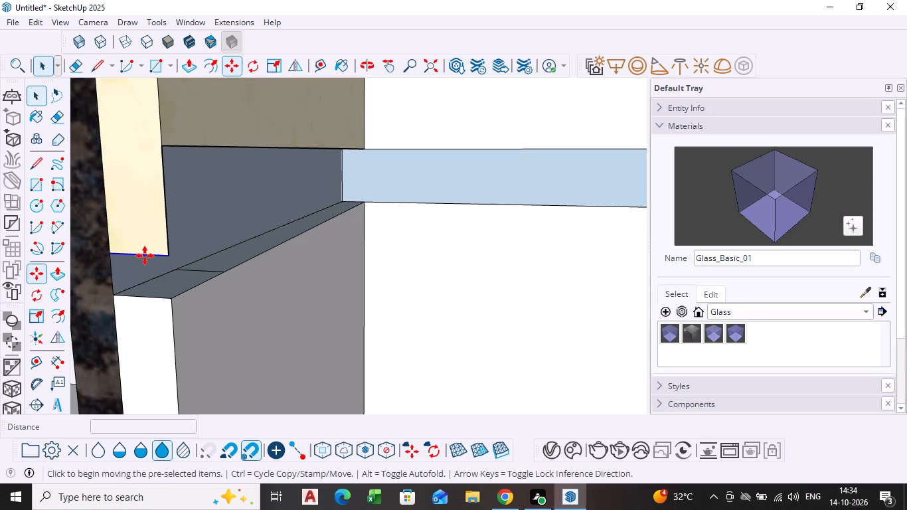
pyautogui.click(140, 295)
pyautogui.scroll(-1, 202, 280)
pyautogui.moveTo(202, 280); pyautogui.dragTo(189, 284, button='middle')
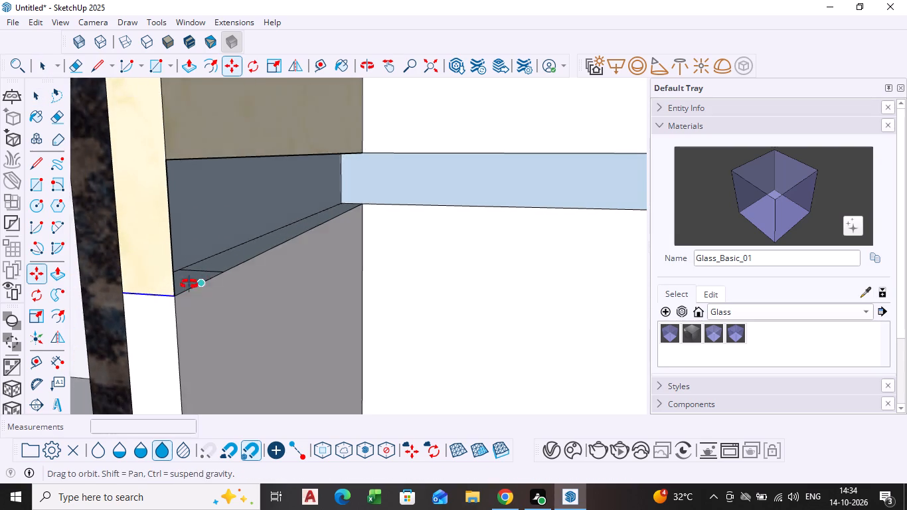
pyautogui.moveTo(189, 284); pyautogui.dragTo(119, 301, button='middle')
pyautogui.scroll(4, 210, 254)
pyautogui.press('space')
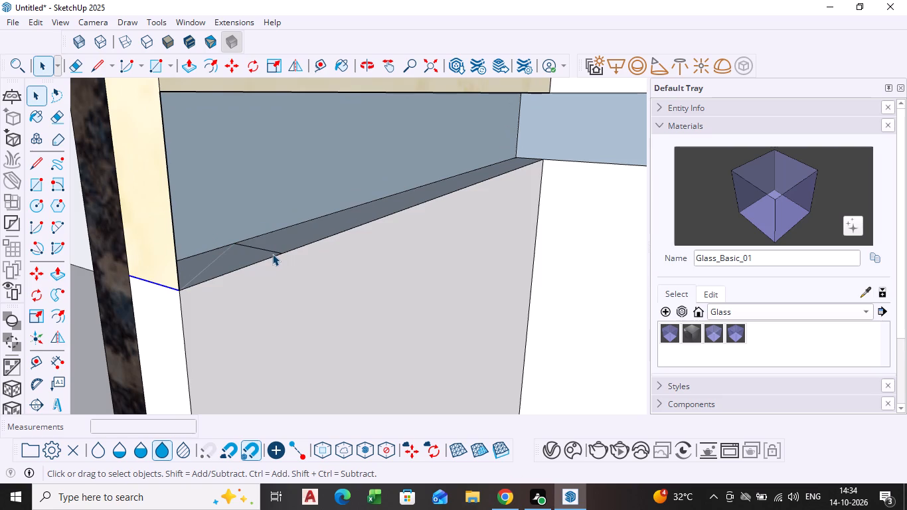
# Delete the short edge crossing the bottom ledge of the strip-shaped opening in the upright side panel.
pyautogui.click(272, 254)
pyautogui.press('Delete')
# Delete the short stray vertical edge just beyond the far end of the long strip opening on the wall.
pyautogui.scroll(-6, 266, 255)
pyautogui.moveTo(268, 260); pyautogui.dragTo(272, 291, button='middle')
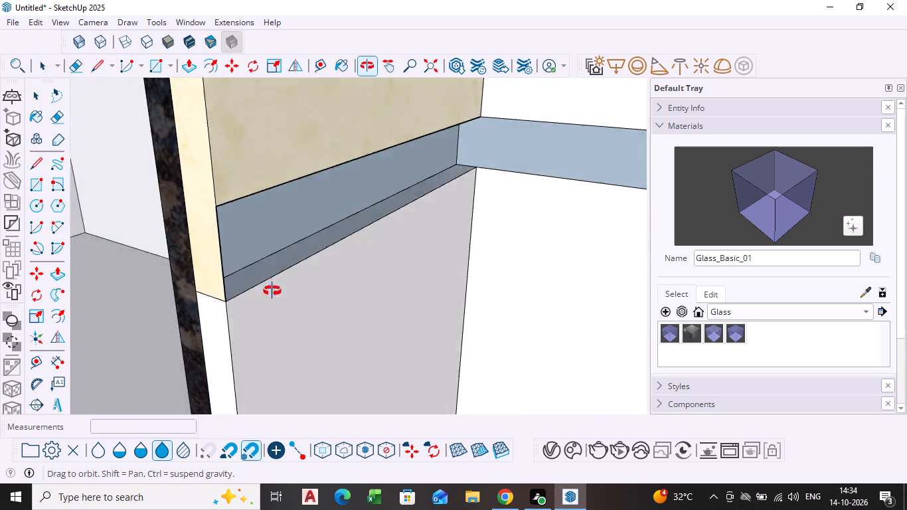
pyautogui.moveTo(272, 291); pyautogui.dragTo(262, 331, button='middle')
pyautogui.scroll(5, 256, 323)
pyautogui.scroll(-7, 260, 315)
pyautogui.moveTo(218, 302); pyautogui.dragTo(149, 246, button='middle')
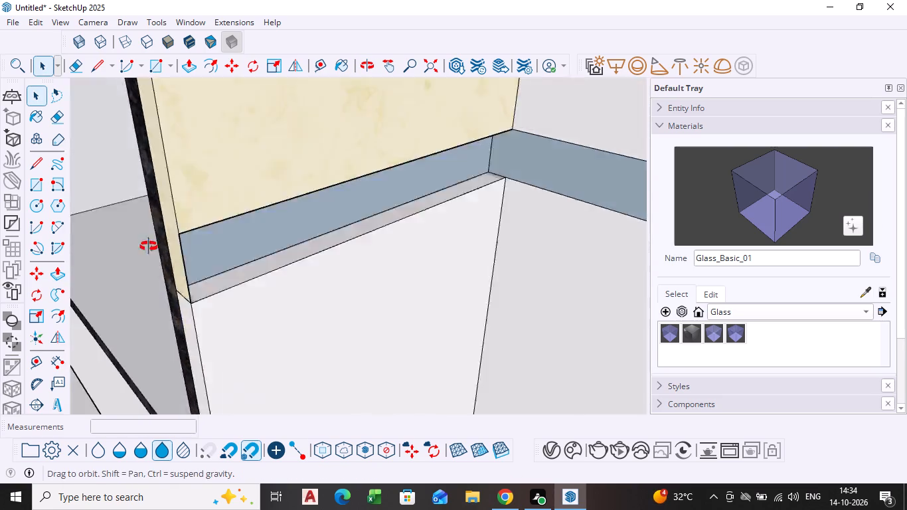
pyautogui.moveTo(149, 246); pyautogui.dragTo(248, 207, button='middle')
pyautogui.scroll(-7, 288, 220)
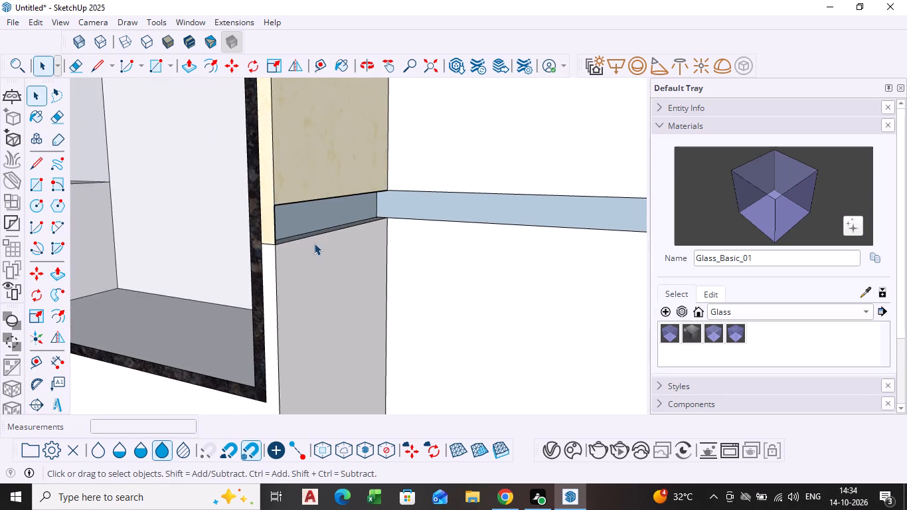
pyautogui.scroll(-2, 315, 244)
pyautogui.moveTo(315, 245); pyautogui.dragTo(372, 252, button='middle')
pyautogui.scroll(-9, 321, 252)
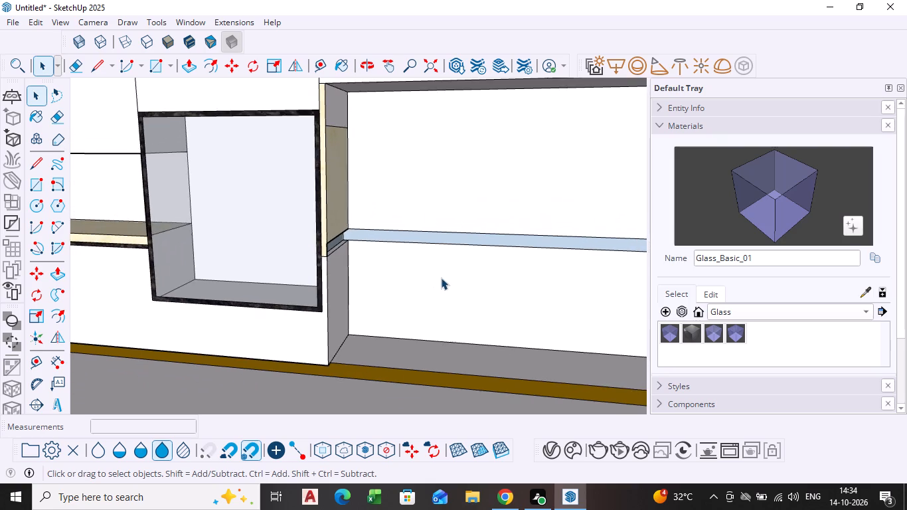
pyautogui.scroll(-4, 441, 278)
pyautogui.keyDown('shift'); pyautogui.scroll(1, 441, 278); pyautogui.keyUp('shift')
pyautogui.keyDown('shift'); pyautogui.moveTo(441, 278); pyautogui.dragTo(253, 239, button='middle'); pyautogui.keyUp('shift')
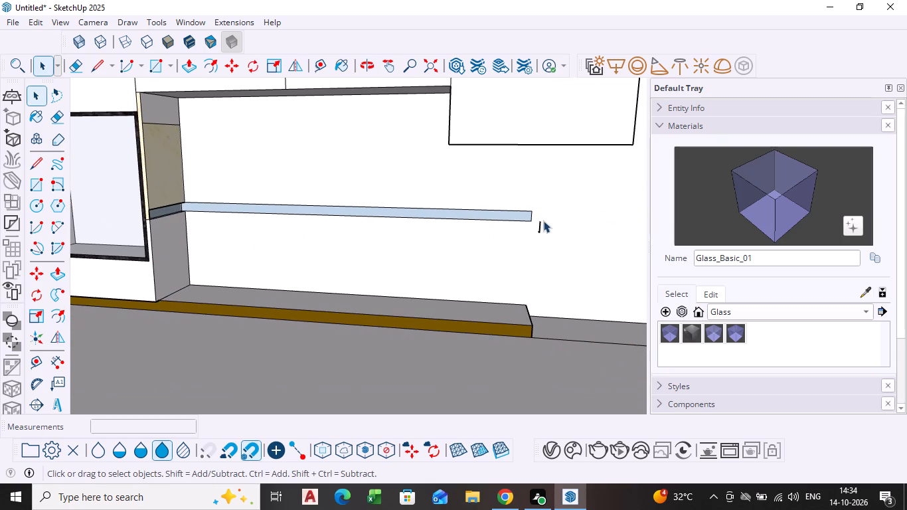
pyautogui.click(538, 227)
pyautogui.press('Delete')
# Close the side panel's strip opening with a rectangle about 2' by 3 7/16", from its upper front to lower back corner.
pyautogui.scroll(-3, 448, 228)
pyautogui.moveTo(448, 228); pyautogui.dragTo(447, 228, button='middle')
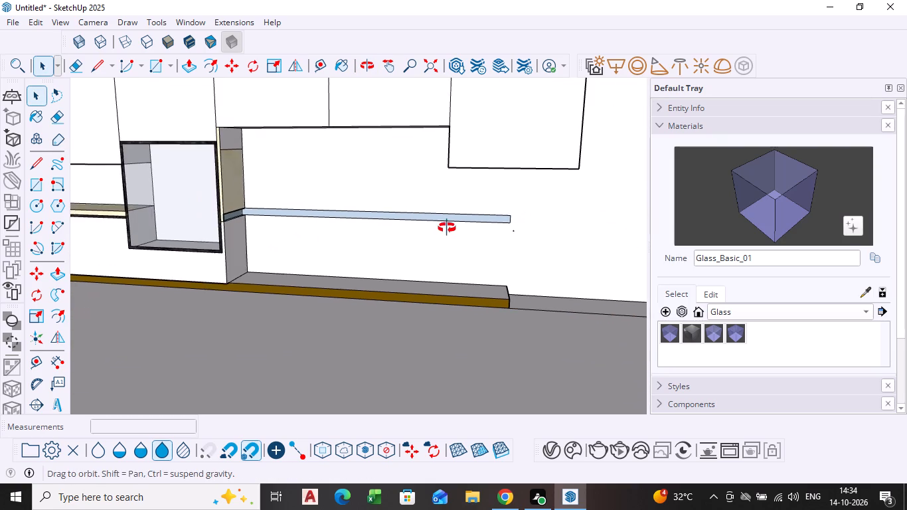
pyautogui.moveTo(447, 228); pyautogui.dragTo(474, 232, button='middle')
pyautogui.scroll(2, 278, 232)
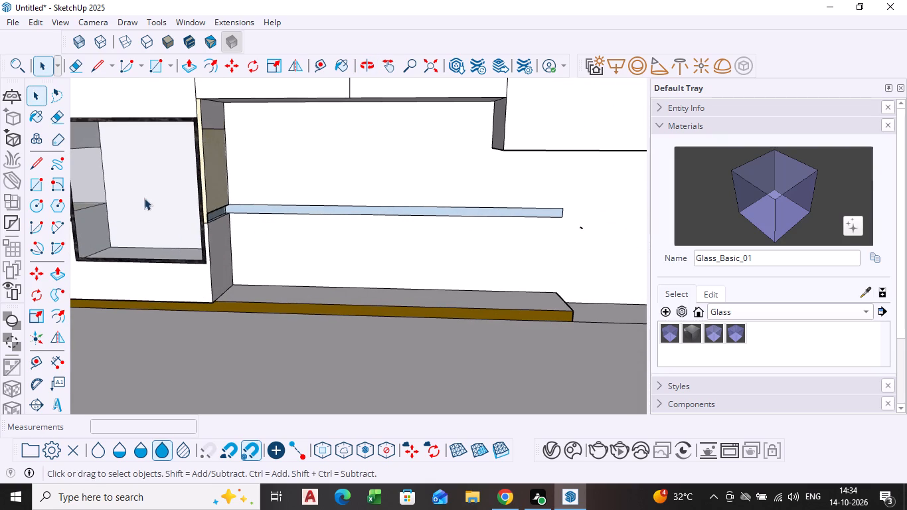
pyautogui.moveTo(220, 210); pyautogui.dragTo(95, 212, button='middle')
pyautogui.scroll(10, 253, 191)
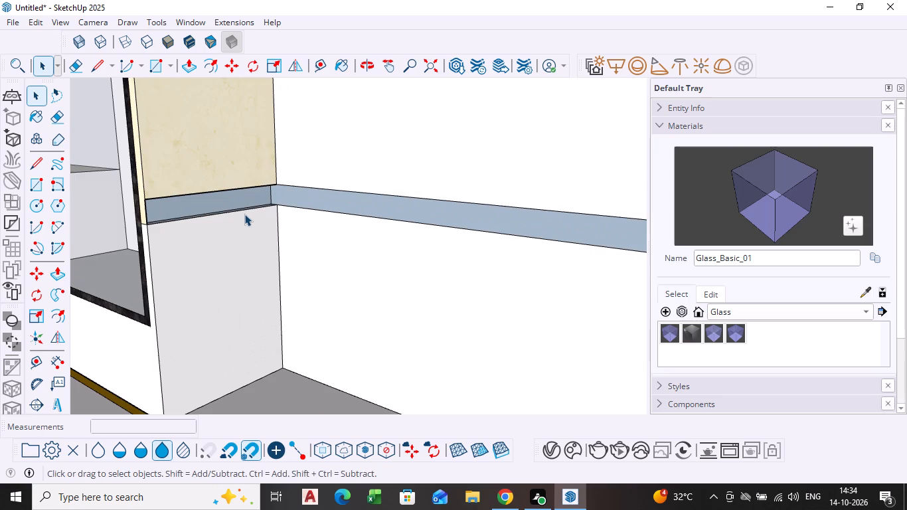
pyautogui.moveTo(241, 214); pyautogui.dragTo(222, 217, button='middle')
pyautogui.click(165, 60)
pyautogui.scroll(3, 146, 199)
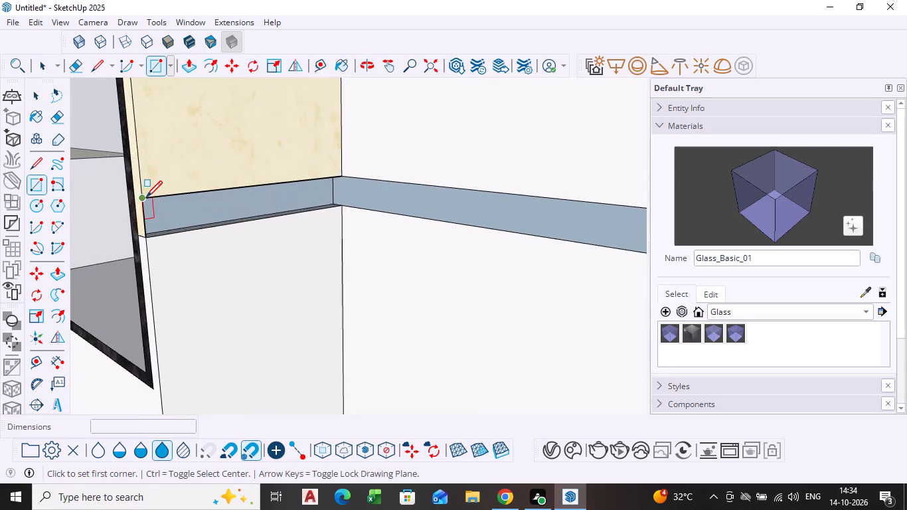
pyautogui.scroll(4, 146, 199)
pyautogui.click(145, 199)
pyautogui.click(369, 211)
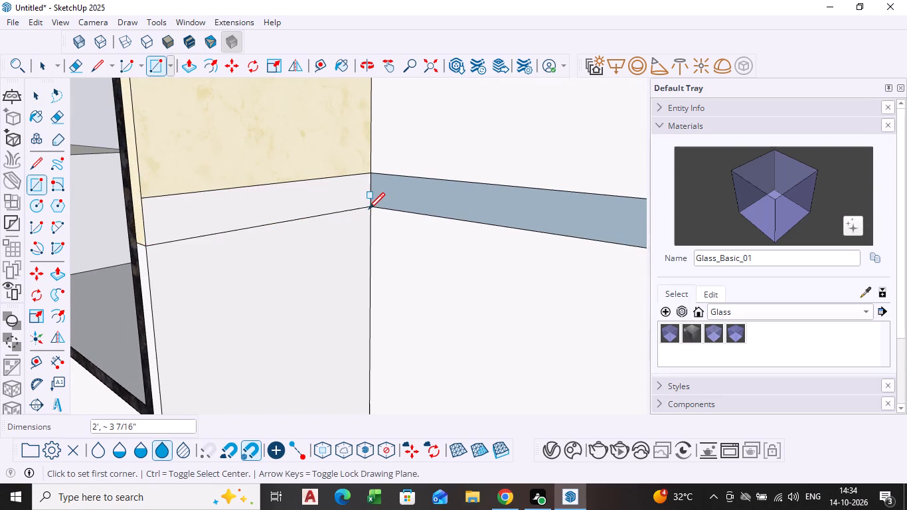
# Cover the long strip opening on the wall with a rectangle about 10' 10 3/8" by 3 7/16", drawn corner to corner.
pyautogui.scroll(-7, 343, 224)
pyautogui.moveTo(341, 231); pyautogui.dragTo(169, 201, button='middle')
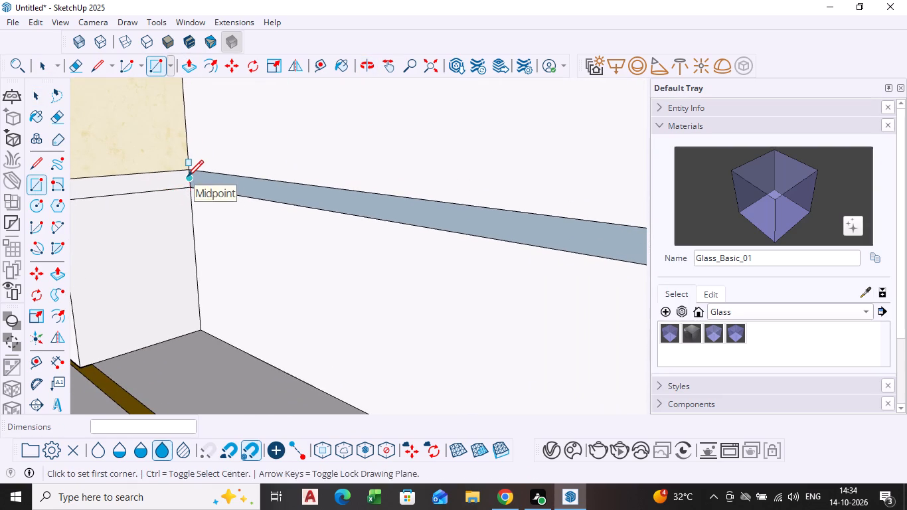
pyautogui.click(187, 178)
pyautogui.press('`')
pyautogui.press('Escape')
pyautogui.scroll(4, 191, 172)
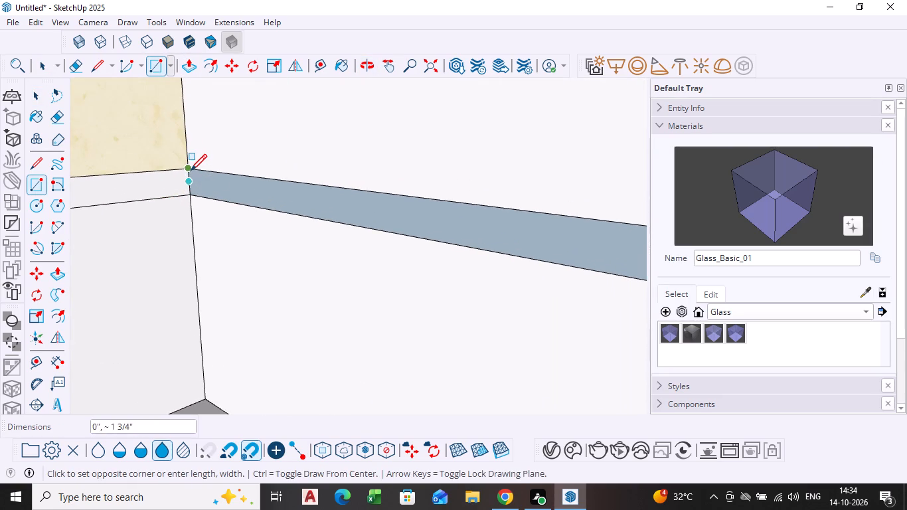
pyautogui.press('Escape')
pyautogui.scroll(5, 189, 169)
pyautogui.click(189, 169)
pyautogui.scroll(-5, 349, 236)
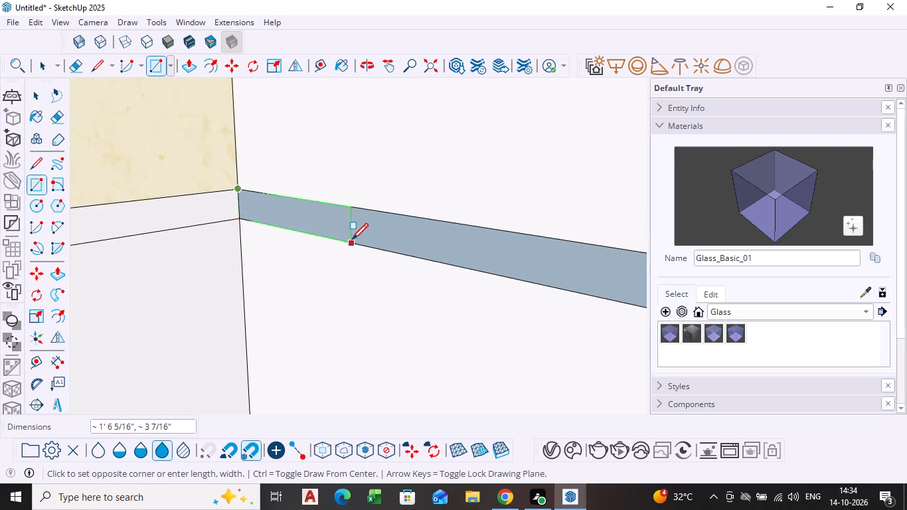
pyautogui.scroll(-4, 352, 241)
pyautogui.keyDown('shift'); pyautogui.moveTo(352, 241); pyautogui.dragTo(62, 172, button='middle'); pyautogui.keyUp('shift')
pyautogui.scroll(-13, 447, 252)
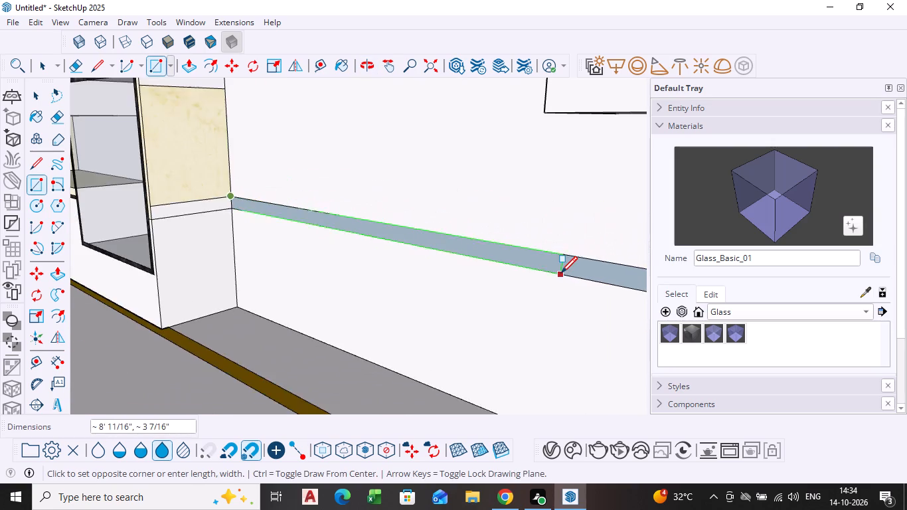
pyautogui.scroll(-2, 561, 274)
pyautogui.keyDown('shift'); pyautogui.moveTo(560, 274); pyautogui.dragTo(160, 192, button='middle'); pyautogui.keyUp('shift')
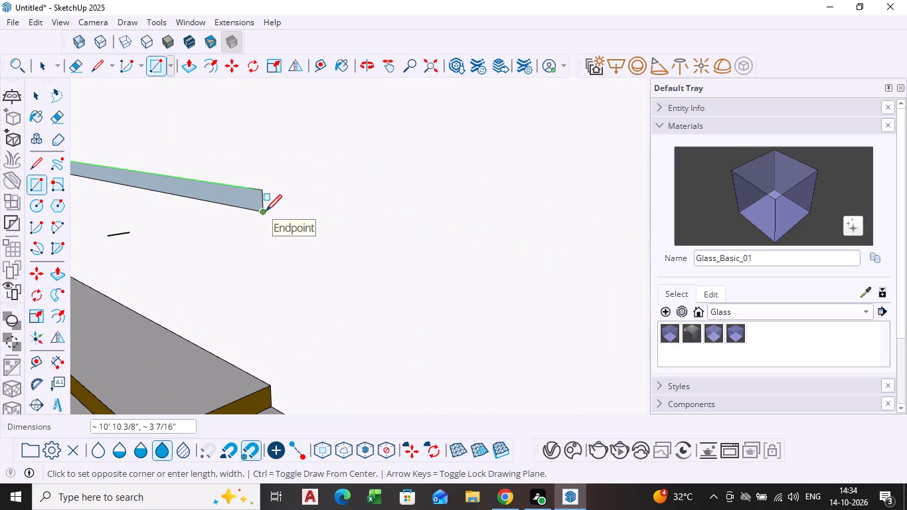
pyautogui.click(266, 212)
pyautogui.scroll(4, 240, 207)
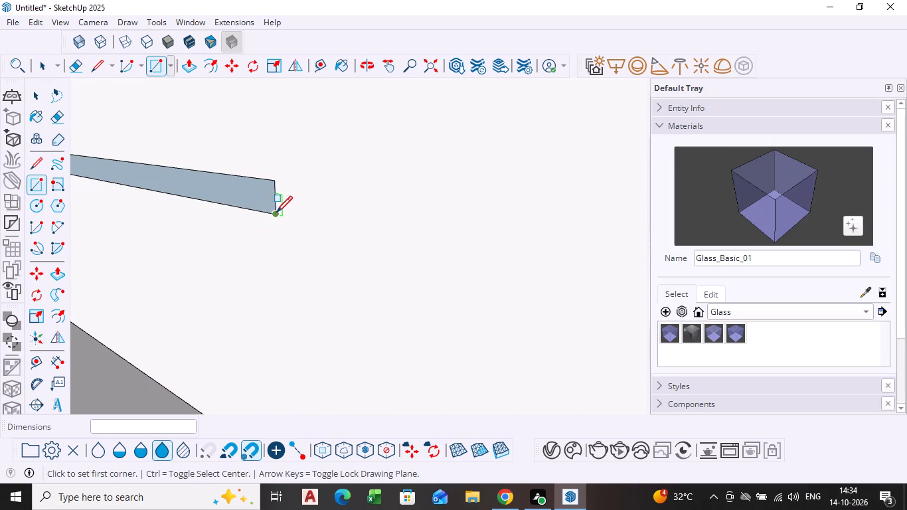
pyautogui.press('Escape')
# Reverse the new strip face on the wall so its orientation matches the surrounding wall.
pyautogui.press('space')
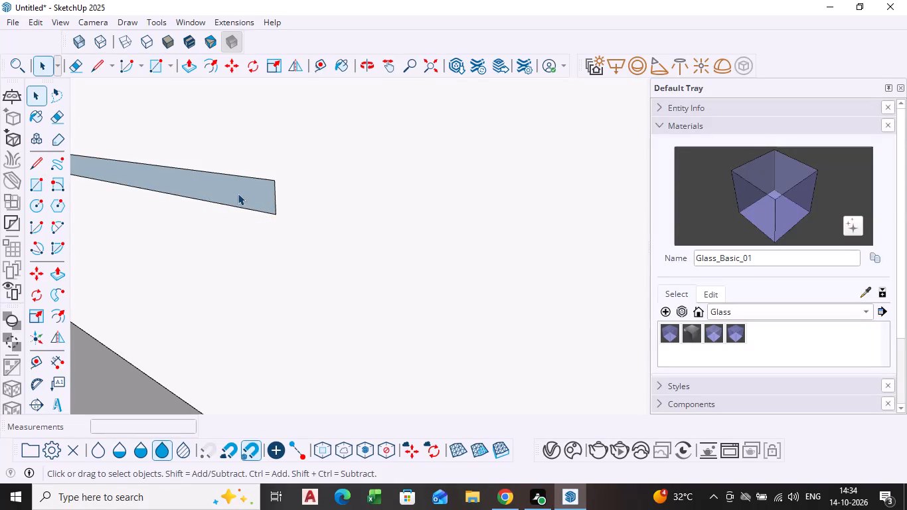
pyautogui.click(238, 193)
pyautogui.rightClick(238, 193)
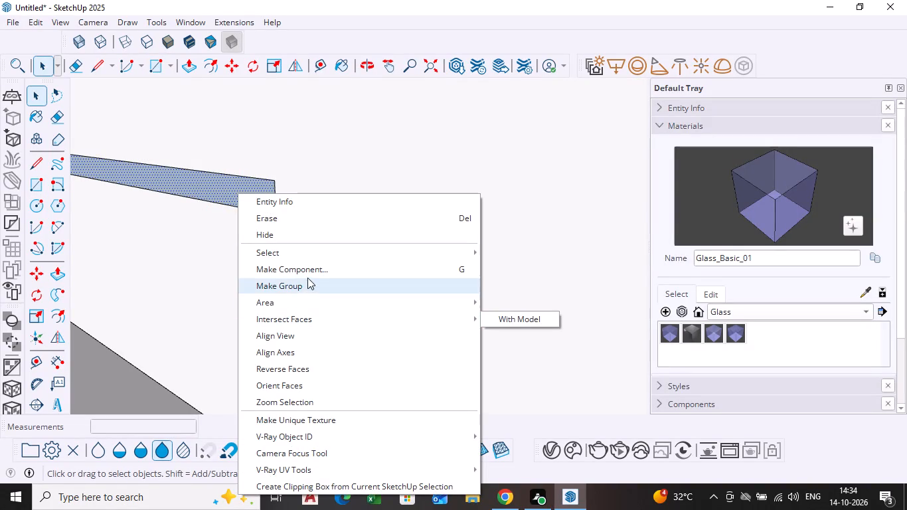
pyautogui.click(294, 366)
# Delete the short stray line on the wall below the strip, above the low base platform.
pyautogui.scroll(-8, 187, 271)
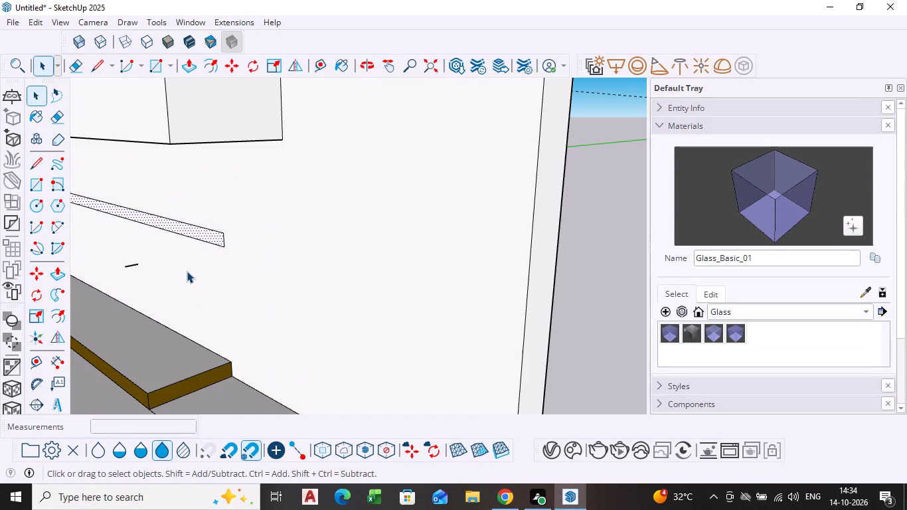
pyautogui.click(129, 262)
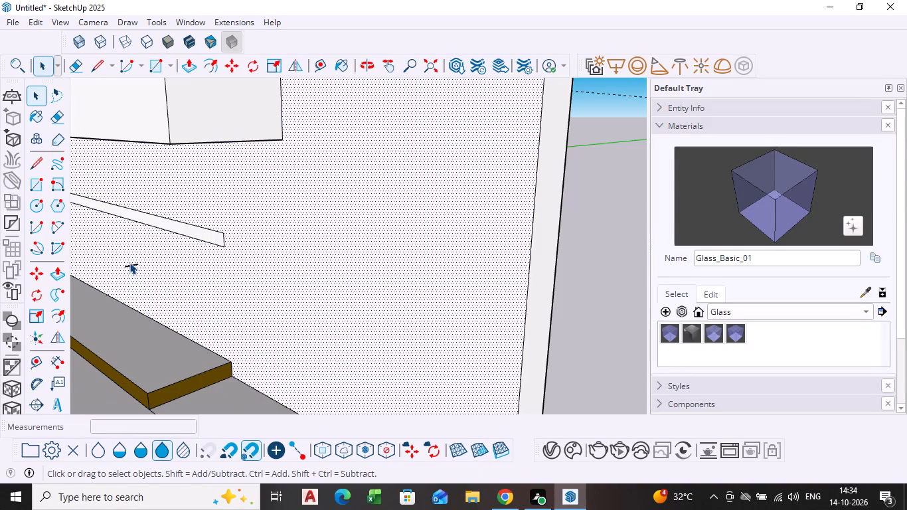
pyautogui.click(130, 266)
pyautogui.press('Delete')
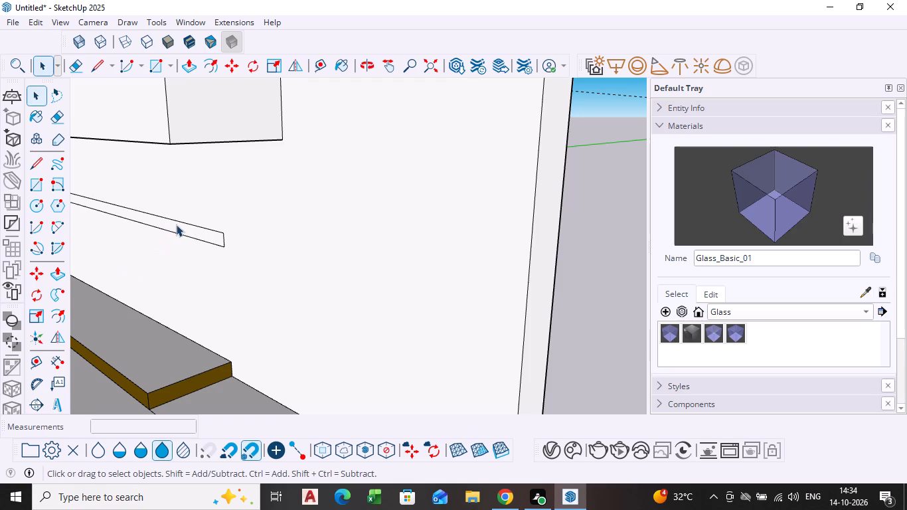
# Delete the upper, lower and end edges of the wall strip to merge it into the wall.
pyautogui.click(178, 222)
pyautogui.press('Delete')
pyautogui.click(177, 232)
pyautogui.press('Delete')
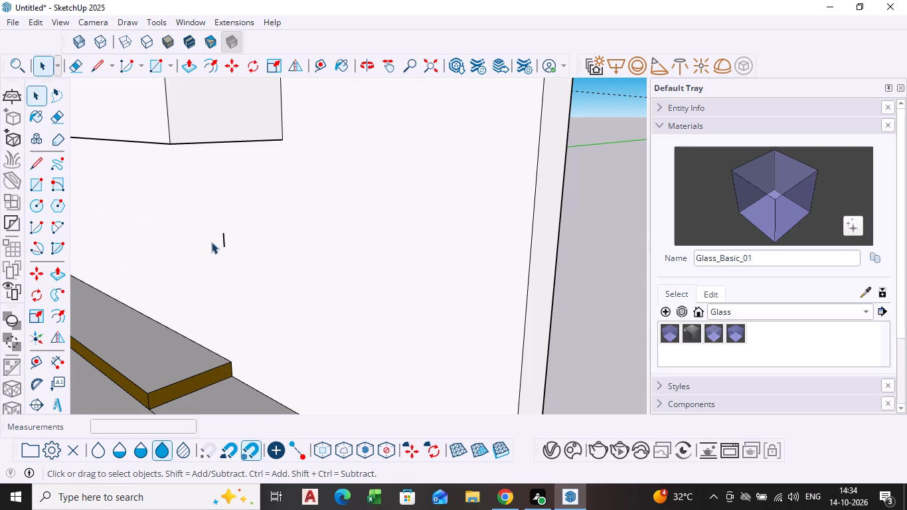
pyautogui.click(224, 241)
pyautogui.press('Delete')
# Delete the edge dividing the marble area from the plain patch above it on the upright side panel.
pyautogui.scroll(-5, 164, 246)
pyautogui.moveTo(163, 246); pyautogui.dragTo(319, 243, button='middle')
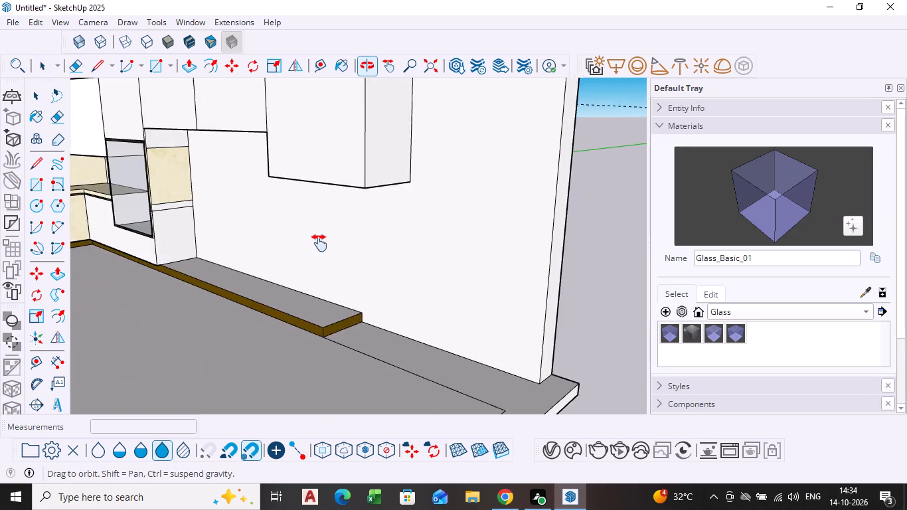
pyautogui.moveTo(319, 243); pyautogui.dragTo(347, 262, button='middle')
pyautogui.moveTo(256, 262); pyautogui.dragTo(402, 272, button='middle')
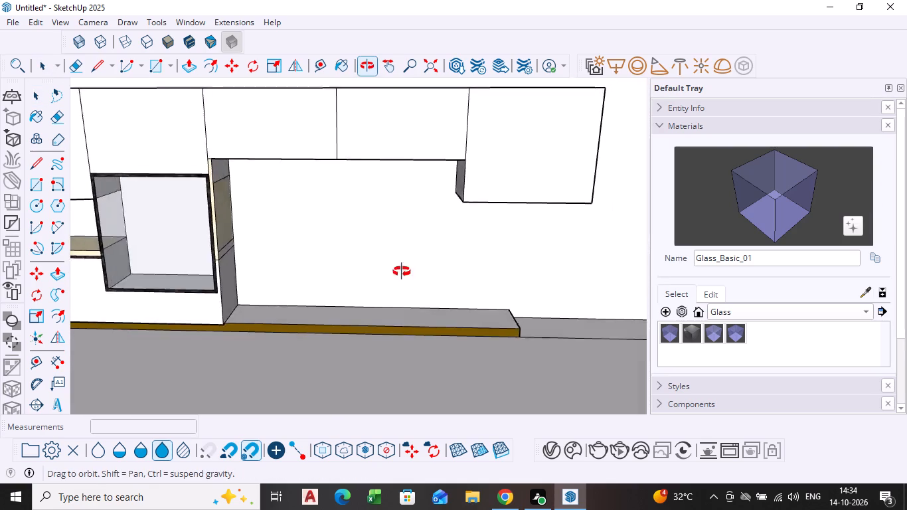
pyautogui.moveTo(402, 272); pyautogui.dragTo(349, 271, button='middle')
pyautogui.scroll(9, 78, 218)
pyautogui.scroll(-1, 315, 255)
pyautogui.moveTo(315, 256); pyautogui.dragTo(275, 277, button='middle')
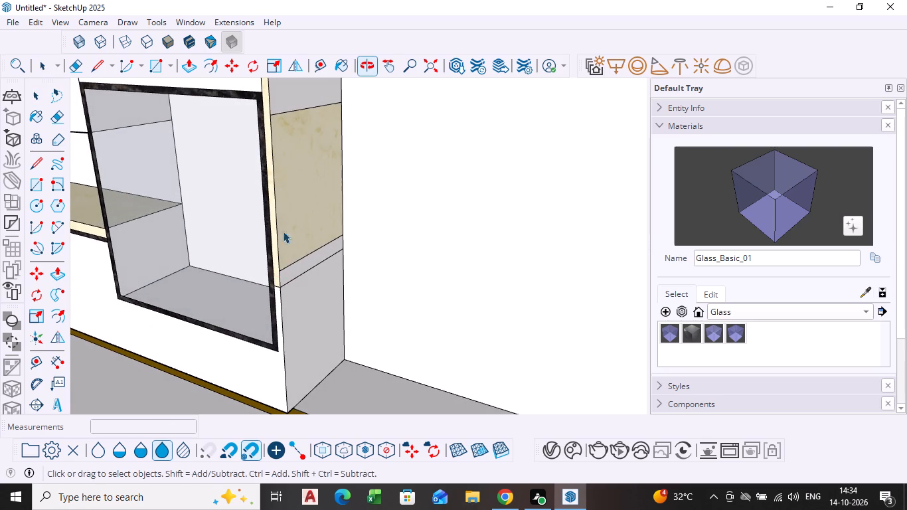
pyautogui.click(295, 113)
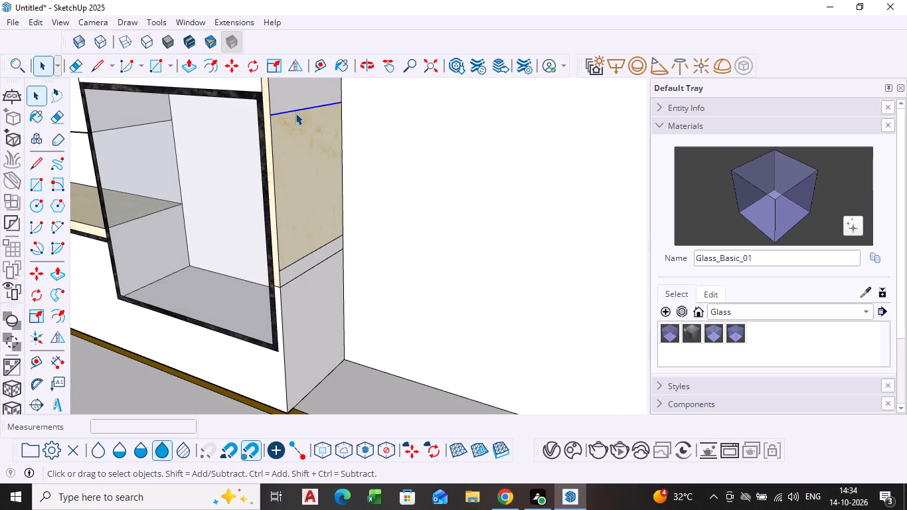
pyautogui.press('Delete')
# Delete the short edge at the bottom of the cream front strip beside the marble-framed recess.
pyautogui.scroll(-7, 295, 145)
pyautogui.keyDown('shift'); pyautogui.moveTo(296, 167); pyautogui.dragTo(268, 187, button='middle'); pyautogui.keyUp('shift')
pyautogui.keyDown('shift'); pyautogui.scroll(-1, 293, 169); pyautogui.keyUp('shift')
pyautogui.scroll(9, 269, 264)
pyautogui.click(242, 223)
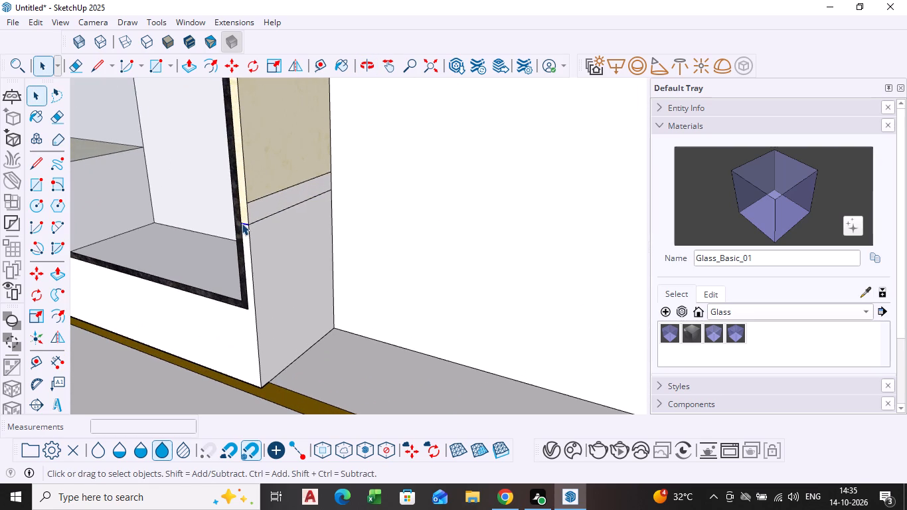
pyautogui.press('Delete')
# Delete the two edges bounding the narrow plain band on the side panel, merging its lower part with the marble area.
pyautogui.scroll(-7, 260, 230)
pyautogui.moveTo(260, 252); pyautogui.dragTo(279, 246, button='middle')
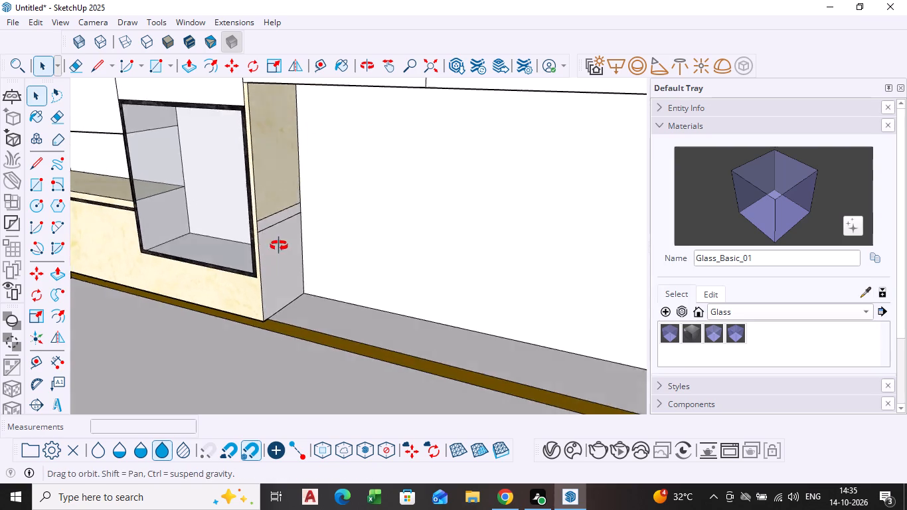
pyautogui.moveTo(279, 246); pyautogui.dragTo(210, 248, button='middle')
pyautogui.scroll(4, 264, 230)
pyautogui.click(256, 212)
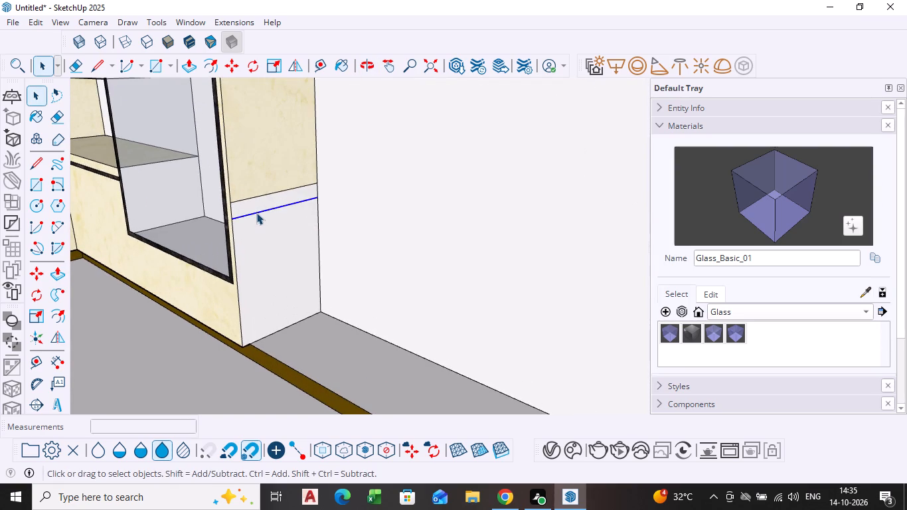
pyautogui.press('Delete')
pyautogui.click(257, 199)
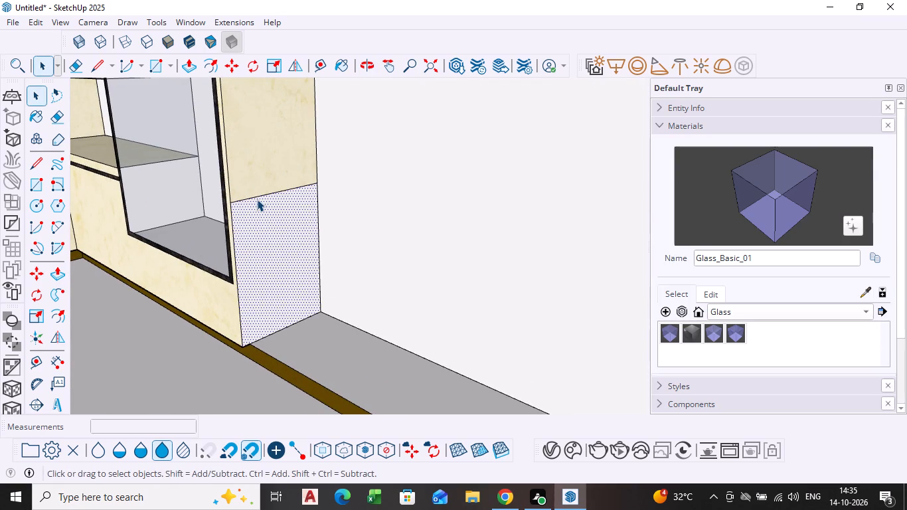
pyautogui.click(257, 197)
pyautogui.press('Delete')
# Examine the whole kitchen model, and look closely at the dark-framed glazed recess and adjoining side panel.
pyautogui.scroll(-7, 257, 198)
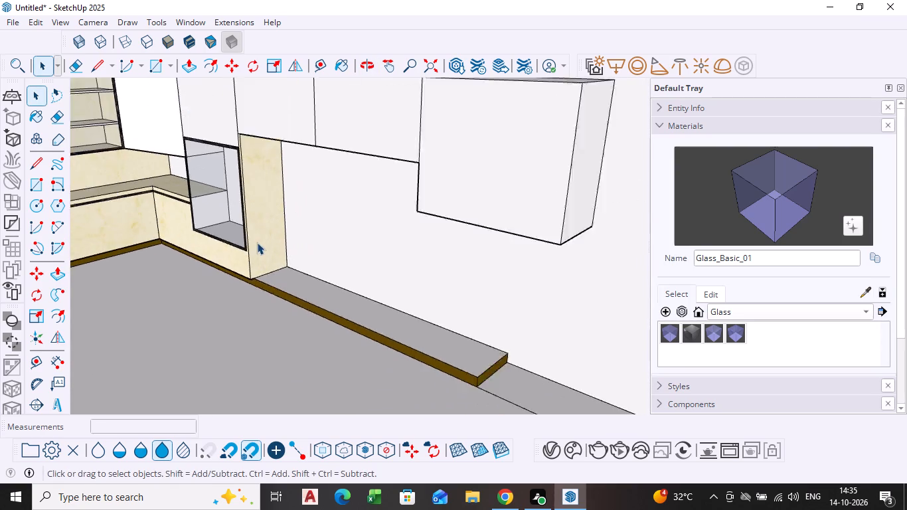
pyautogui.scroll(-5, 257, 242)
pyautogui.moveTo(258, 260); pyautogui.dragTo(340, 215, button='middle')
pyautogui.scroll(-3, 247, 228)
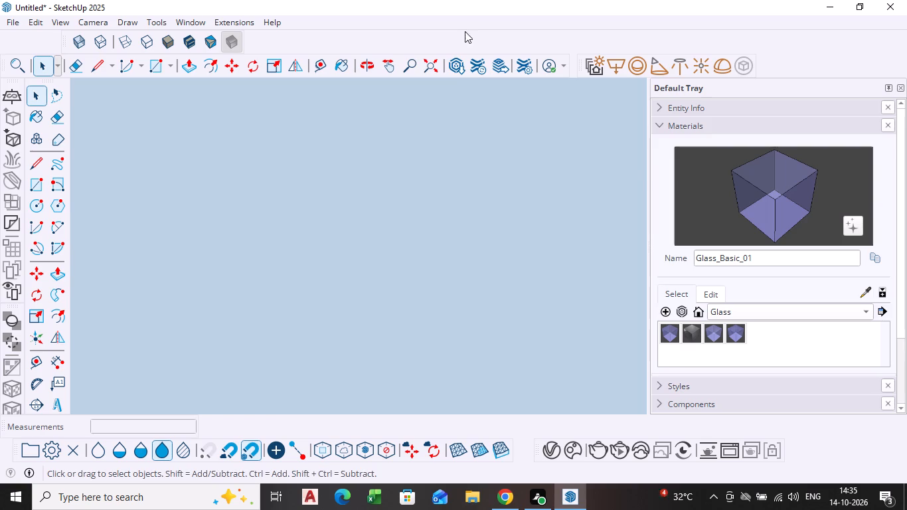
pyautogui.click(420, 64)
pyautogui.scroll(4, 388, 238)
pyautogui.scroll(-1, 529, 244)
pyautogui.moveTo(529, 244); pyautogui.dragTo(356, 297, button='middle')
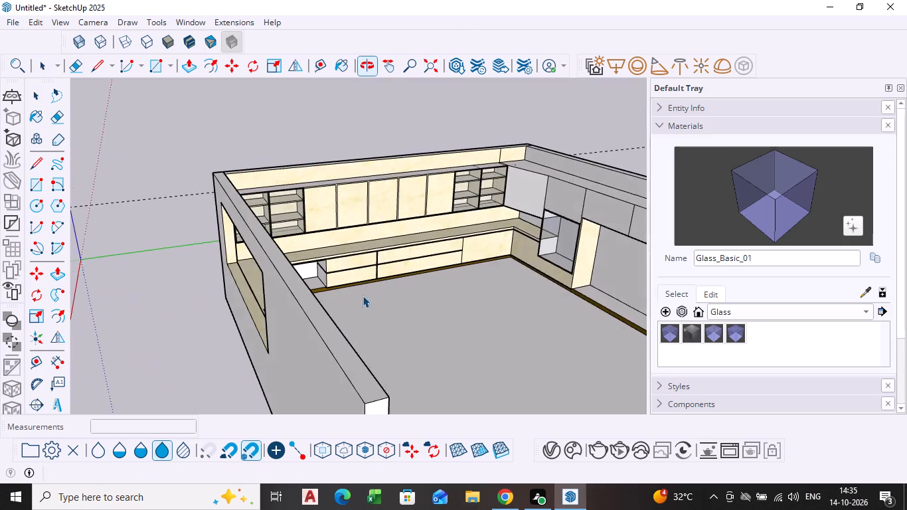
pyautogui.scroll(4, 502, 265)
pyautogui.keyDown('shift'); pyautogui.moveTo(505, 264); pyautogui.dragTo(331, 247, button='middle'); pyautogui.keyUp('shift')
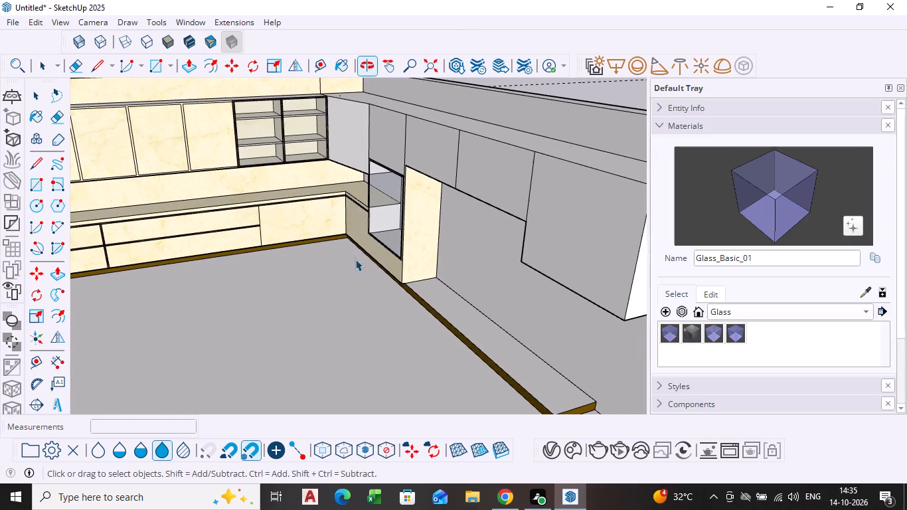
pyautogui.moveTo(363, 261); pyautogui.dragTo(467, 238, button='middle')
pyautogui.scroll(10, 390, 181)
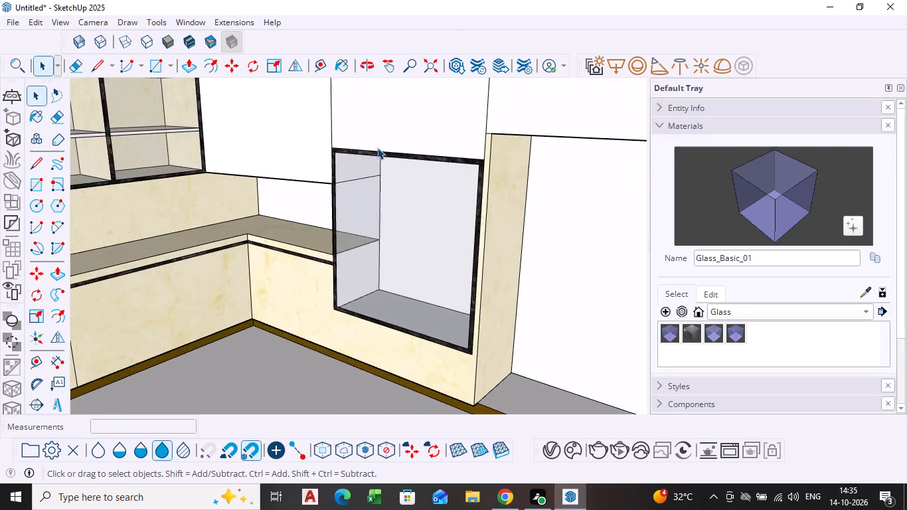
# Examine the dark-framed glazed recess, the side panel and the surrounding cabinets, then the kitchen as a whole.
pyautogui.scroll(2, 377, 147)
pyautogui.scroll(-3, 377, 153)
pyautogui.scroll(-6, 419, 193)
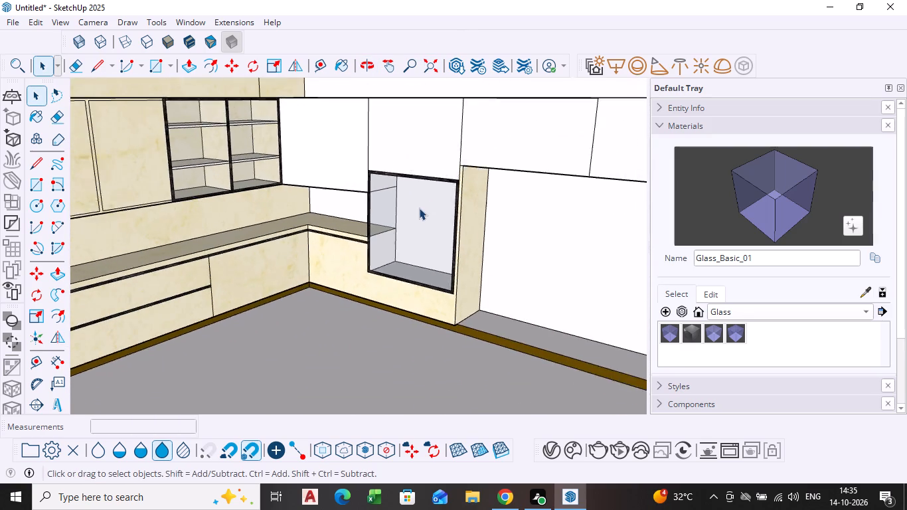
pyautogui.scroll(-4, 419, 208)
pyautogui.scroll(-3, 430, 280)
pyautogui.moveTo(430, 280); pyautogui.dragTo(426, 301, button='middle')
pyautogui.scroll(3, 426, 268)
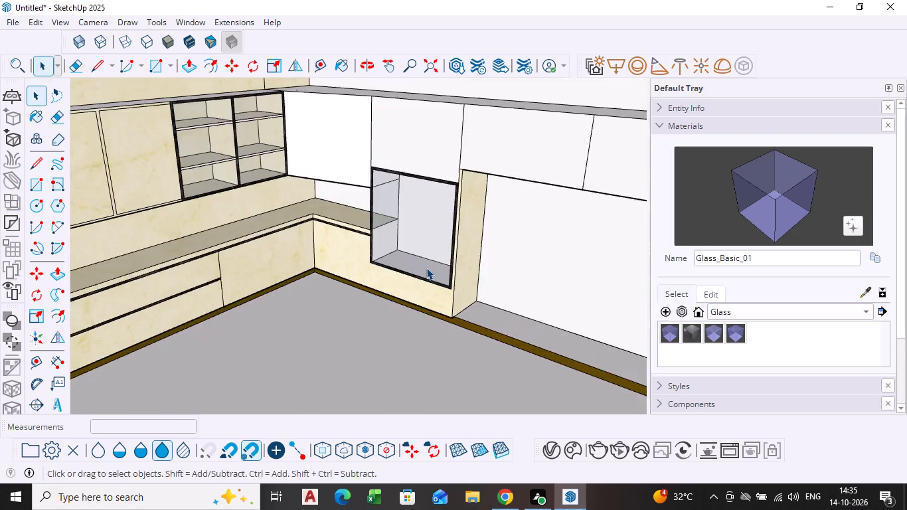
pyautogui.scroll(7, 426, 268)
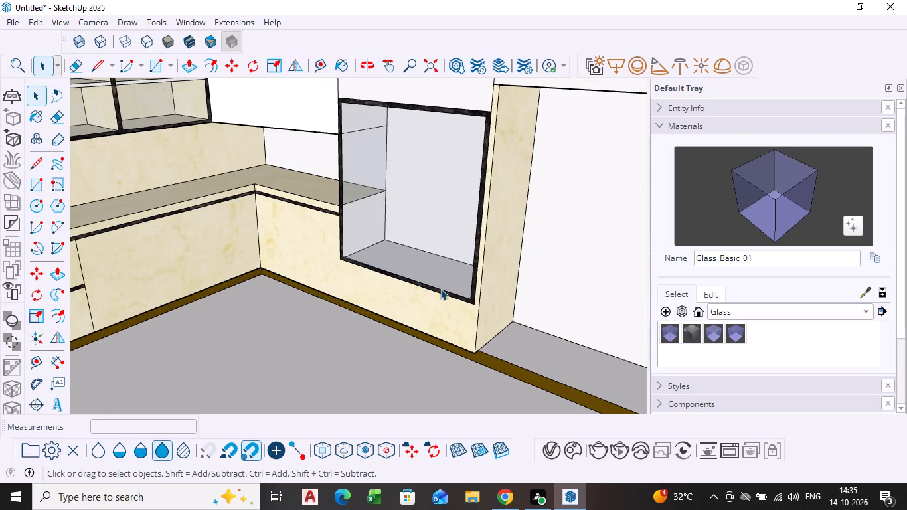
pyautogui.scroll(-7, 453, 290)
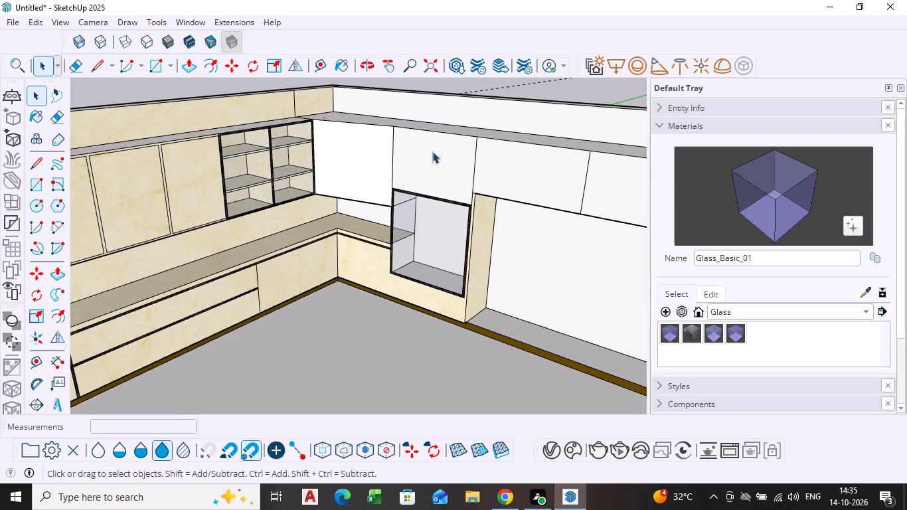
pyautogui.scroll(-4, 370, 224)
pyautogui.scroll(-4, 390, 294)
pyautogui.moveTo(396, 307); pyautogui.dragTo(356, 303, button='middle')
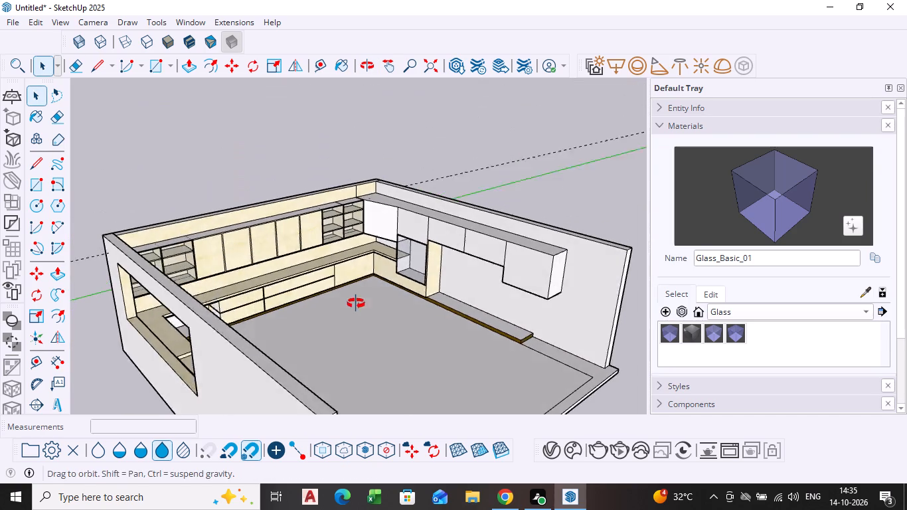
pyautogui.moveTo(356, 303); pyautogui.dragTo(346, 301, button='middle')
pyautogui.scroll(9, 367, 294)
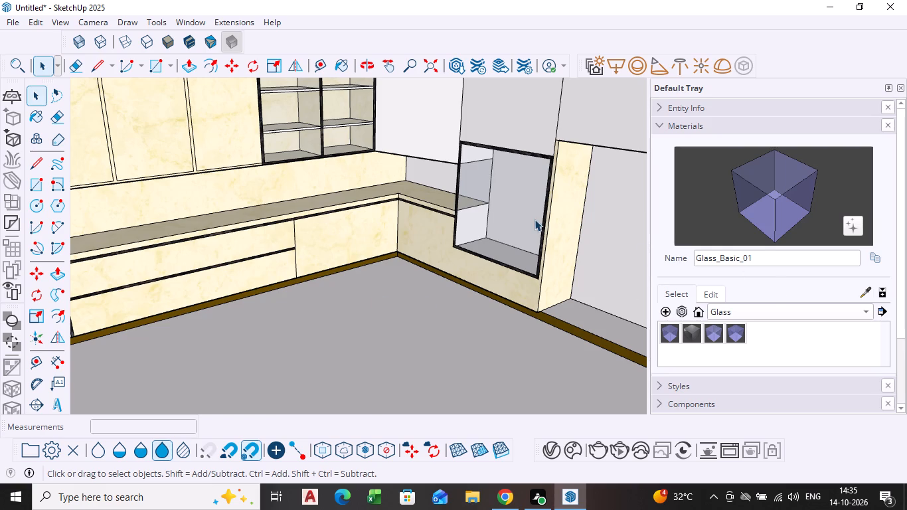
pyautogui.scroll(-14, 534, 219)
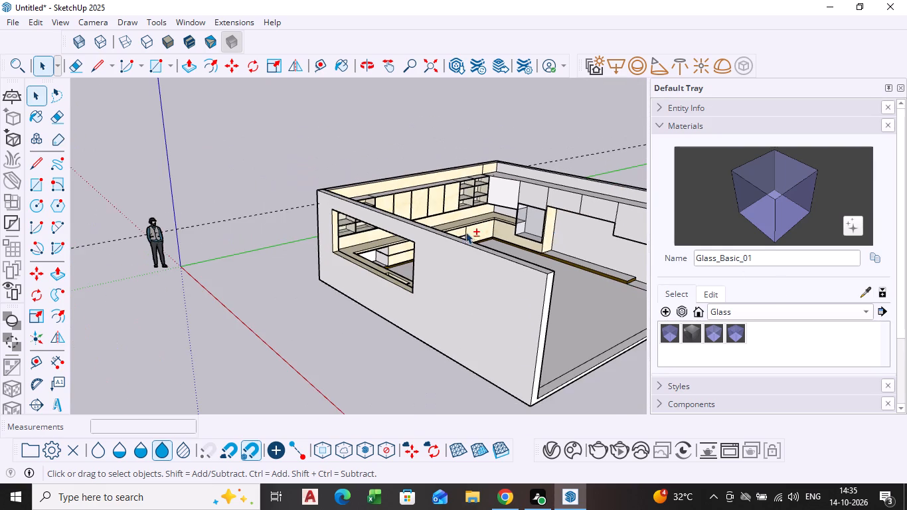
# Push the underside of the plain wall cabinets beside the upright side panel upward, making those cabinets slightly shorter.
pyautogui.keyDown('shift'); pyautogui.moveTo(446, 227); pyautogui.dragTo(323, 213, button='middle'); pyautogui.keyUp('shift')
pyautogui.scroll(10, 436, 215)
pyautogui.moveTo(436, 212); pyautogui.dragTo(443, 205, button='middle')
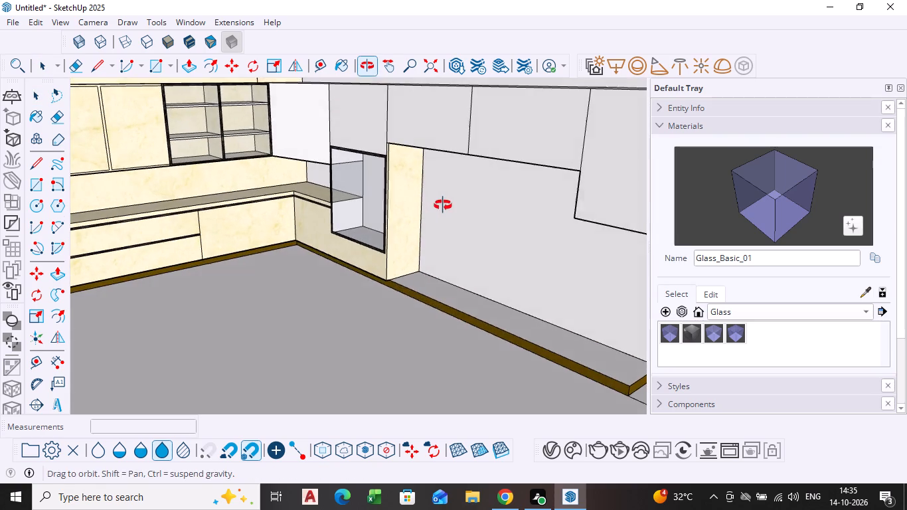
pyautogui.moveTo(443, 205); pyautogui.dragTo(444, 205, button='middle')
pyautogui.scroll(5, 459, 166)
pyautogui.moveTo(459, 162); pyautogui.dragTo(449, 114, button='middle')
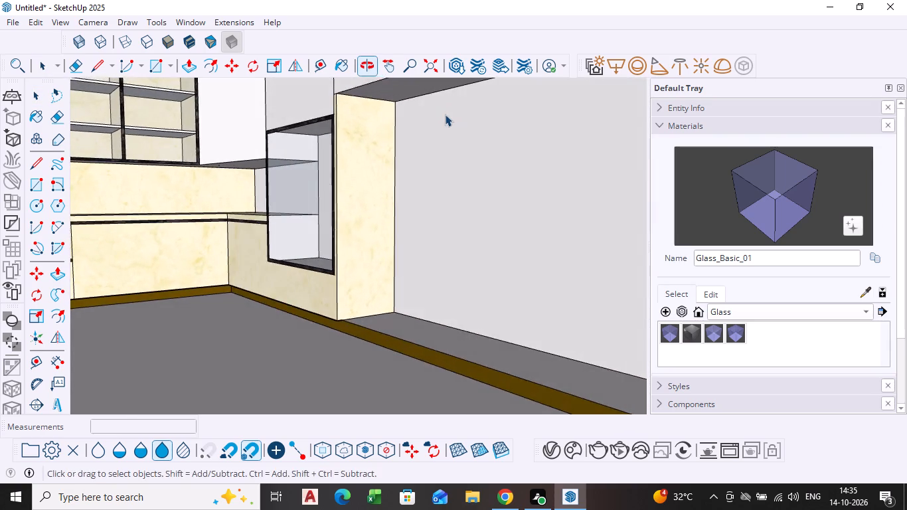
pyautogui.scroll(-3, 445, 114)
pyautogui.keyDown('shift'); pyautogui.moveTo(445, 114); pyautogui.dragTo(391, 208, button='middle'); pyautogui.keyUp('shift')
pyautogui.scroll(3, 384, 207)
pyautogui.moveTo(382, 207); pyautogui.dragTo(374, 199, button='middle')
pyautogui.scroll(1, 374, 198)
pyautogui.click(373, 175)
pyautogui.click(375, 163)
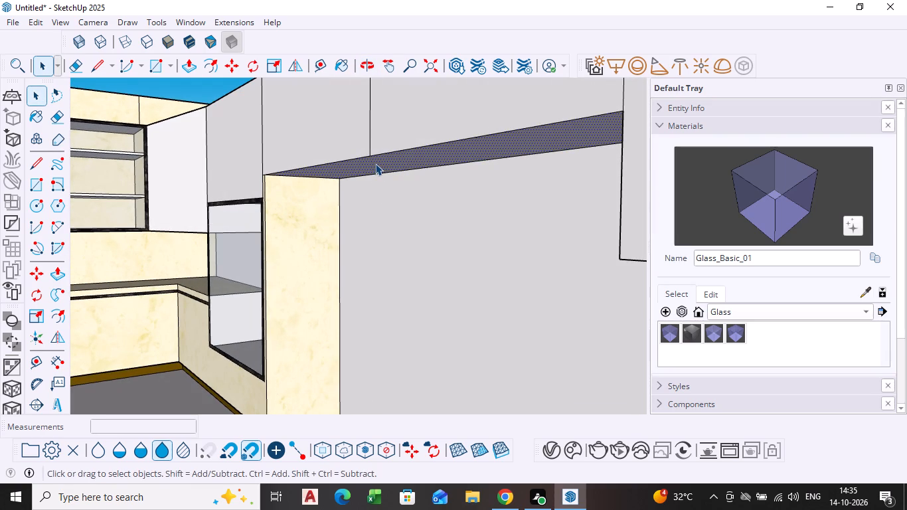
pyautogui.press('p')
pyautogui.click(375, 163)
pyautogui.click(376, 141)
pyautogui.press('space')
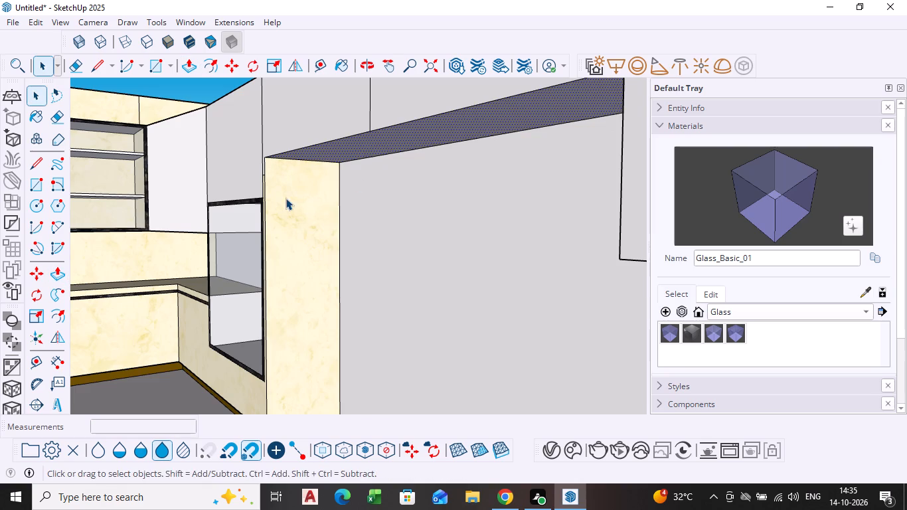
# Delete the short edge across the narrow cream front strip, near the top of the upright side panel.
pyautogui.moveTo(282, 196); pyautogui.dragTo(331, 220, button='middle')
pyautogui.scroll(9, 305, 195)
pyautogui.click(313, 207)
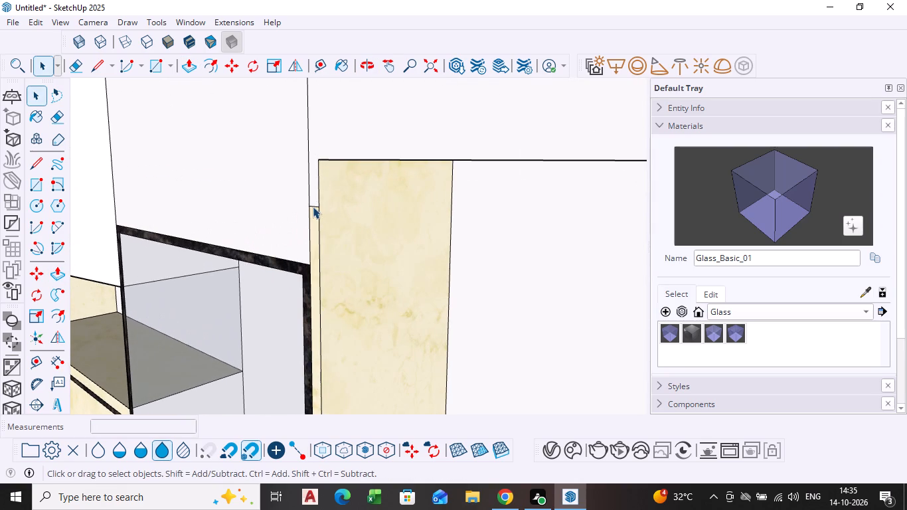
pyautogui.press('Delete')
# Examine the wall cabinets above the side panel and the brown plinth running along the floor beneath it.
pyautogui.scroll(-11, 313, 207)
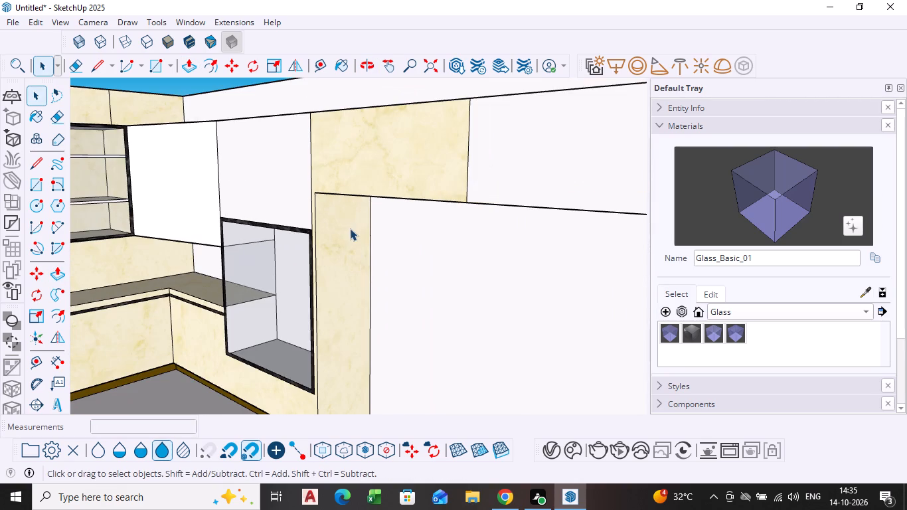
pyautogui.scroll(-4, 396, 224)
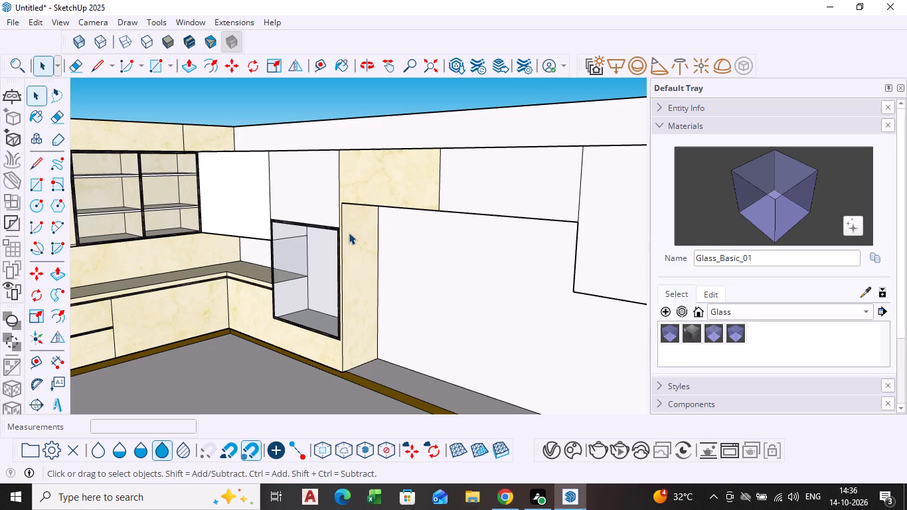
pyautogui.moveTo(324, 238); pyautogui.dragTo(352, 238, button='middle')
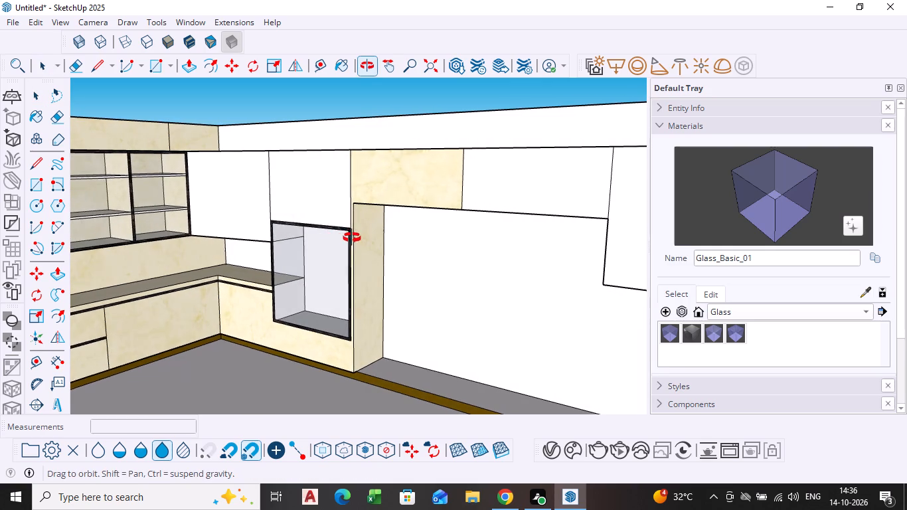
pyautogui.moveTo(352, 238); pyautogui.dragTo(362, 240, button='middle')
pyautogui.scroll(4, 313, 229)
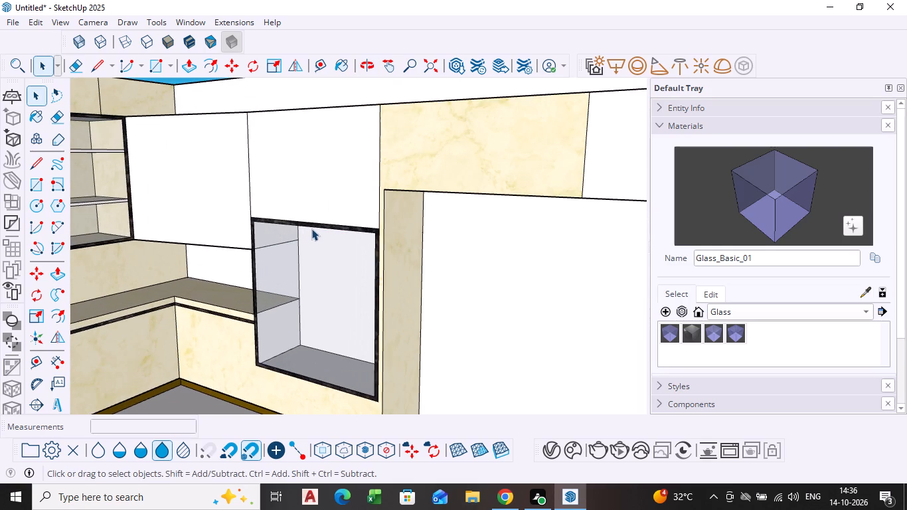
pyautogui.scroll(3, 203, 235)
pyautogui.scroll(-14, 203, 235)
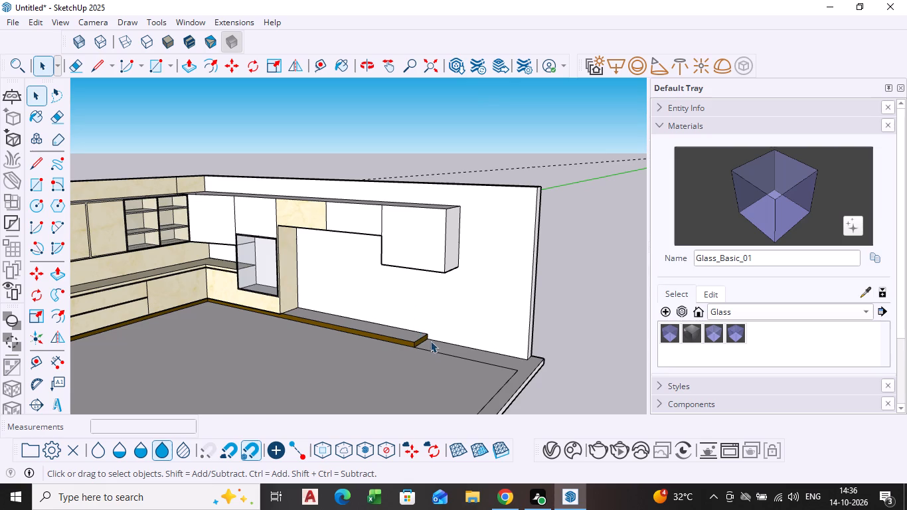
pyautogui.scroll(3, 438, 350)
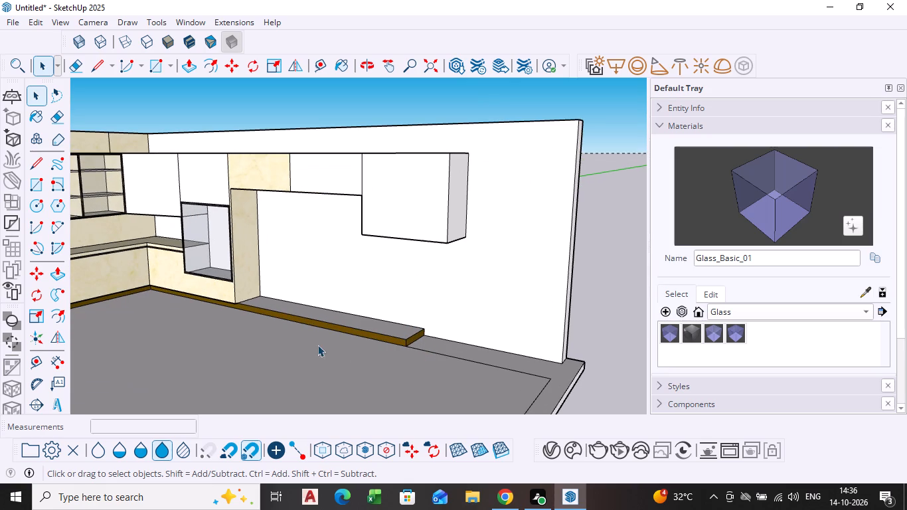
pyautogui.scroll(5, 299, 321)
pyautogui.moveTo(223, 316); pyautogui.dragTo(248, 289, button='middle')
pyautogui.scroll(6, 200, 303)
pyautogui.moveTo(193, 291); pyautogui.dragTo(200, 274, button='middle')
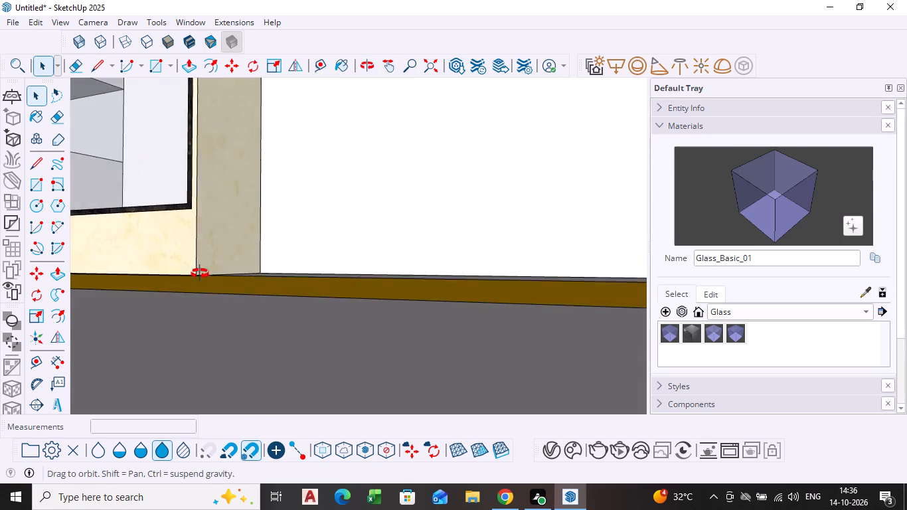
pyautogui.moveTo(200, 274); pyautogui.dragTo(214, 263, button='middle')
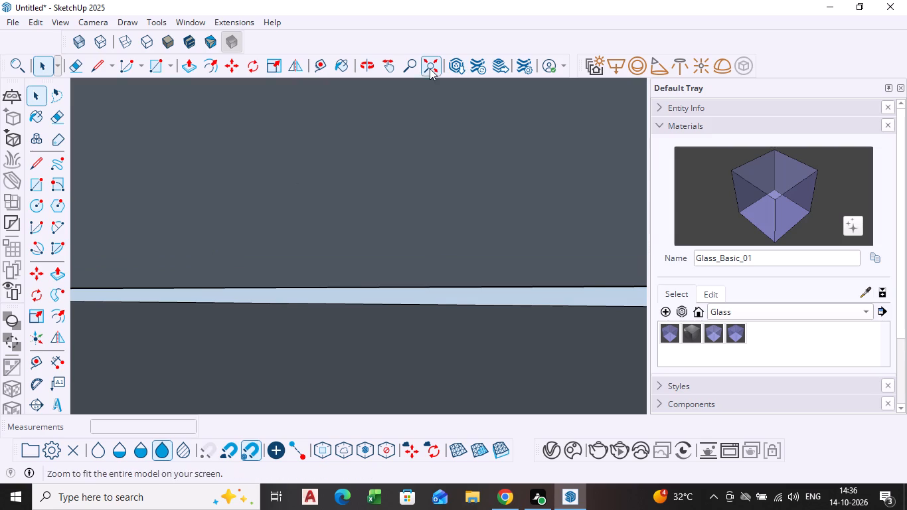
# Draw a vertical line about 4" long down the plinth's front face, beneath the side panel's front corner.
pyautogui.click(430, 68)
pyautogui.scroll(2, 294, 260)
pyautogui.moveTo(420, 282); pyautogui.dragTo(238, 351, button='middle')
pyautogui.scroll(20, 636, 318)
pyautogui.scroll(4, 636, 318)
pyautogui.scroll(1, 491, 324)
pyautogui.moveTo(491, 321); pyautogui.dragTo(501, 286, button='middle')
pyautogui.scroll(4, 581, 322)
pyautogui.moveTo(547, 313); pyautogui.dragTo(598, 266, button='middle')
pyautogui.scroll(7, 537, 308)
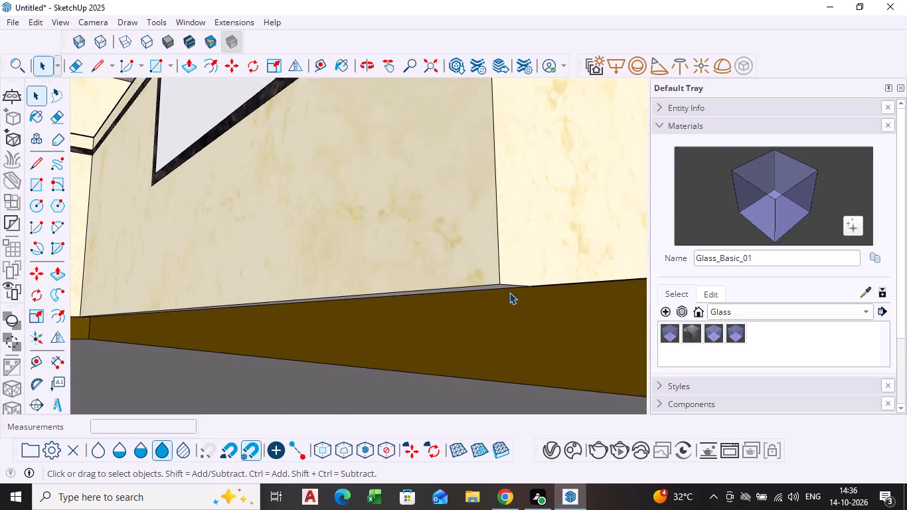
pyautogui.scroll(1, 509, 292)
pyautogui.press('l')
pyautogui.scroll(4, 509, 292)
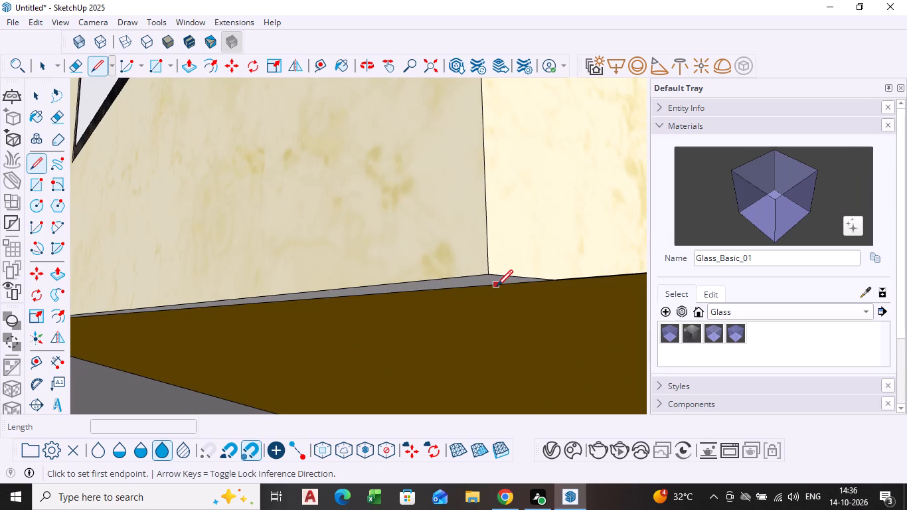
pyautogui.click(497, 288)
pyautogui.scroll(-5, 471, 359)
pyautogui.moveTo(470, 359); pyautogui.dragTo(432, 246, button='middle')
pyautogui.moveTo(444, 282); pyautogui.dragTo(461, 358, button='middle')
pyautogui.scroll(-2, 431, 179)
pyautogui.keyDown('shift'); pyautogui.moveTo(431, 179); pyautogui.dragTo(429, 184, button='middle'); pyautogui.keyUp('shift')
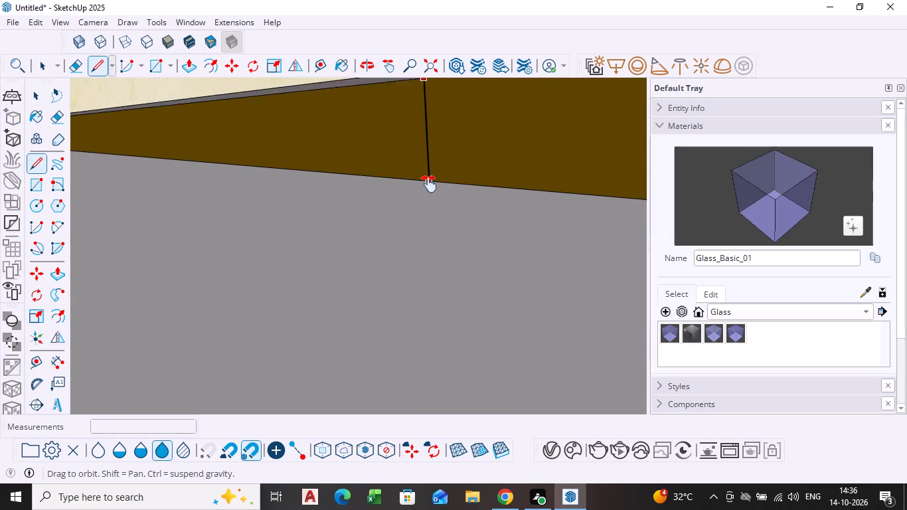
pyautogui.keyDown('shift'); pyautogui.moveTo(429, 184); pyautogui.dragTo(427, 363, button='middle'); pyautogui.keyUp('shift')
pyautogui.click(424, 365)
pyautogui.press('space')
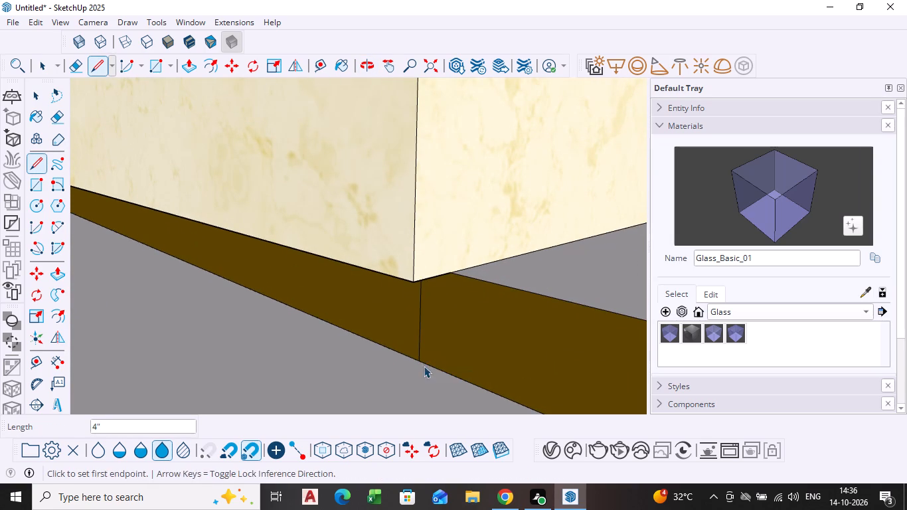
# Push the plinth's front face beyond the side panel back towards the wall, leaving a return beneath the panel.
pyautogui.moveTo(416, 360); pyautogui.dragTo(447, 315, button='middle')
pyautogui.scroll(3, 447, 316)
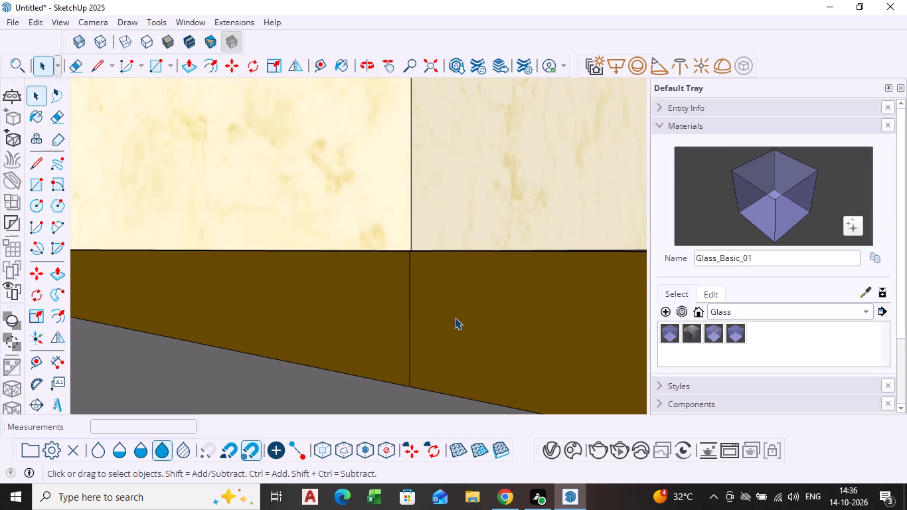
pyautogui.press('space')
pyautogui.click(455, 317)
pyautogui.press('p')
pyautogui.click(455, 317)
pyautogui.scroll(-4, 535, 310)
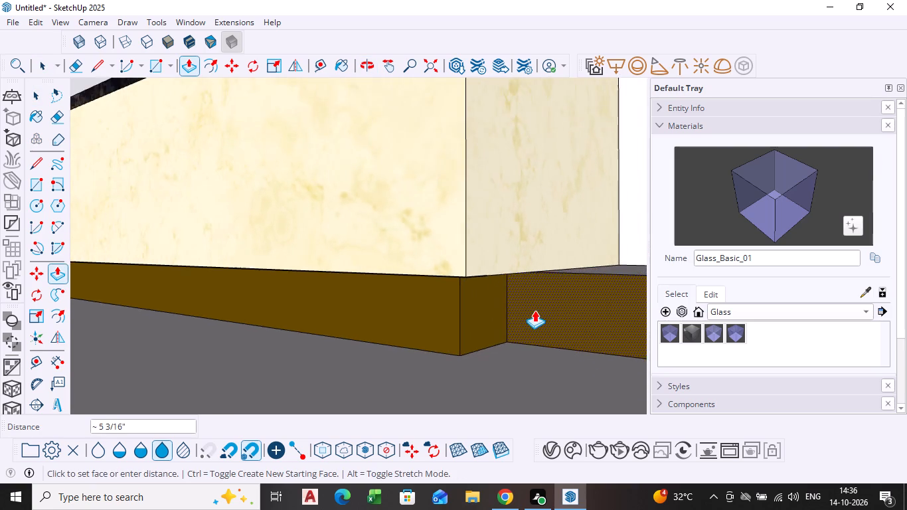
pyautogui.scroll(-4, 535, 310)
pyautogui.keyDown('shift'); pyautogui.moveTo(535, 310); pyautogui.dragTo(413, 292, button='middle'); pyautogui.keyUp('shift')
pyautogui.moveTo(466, 314); pyautogui.dragTo(429, 382, button='middle')
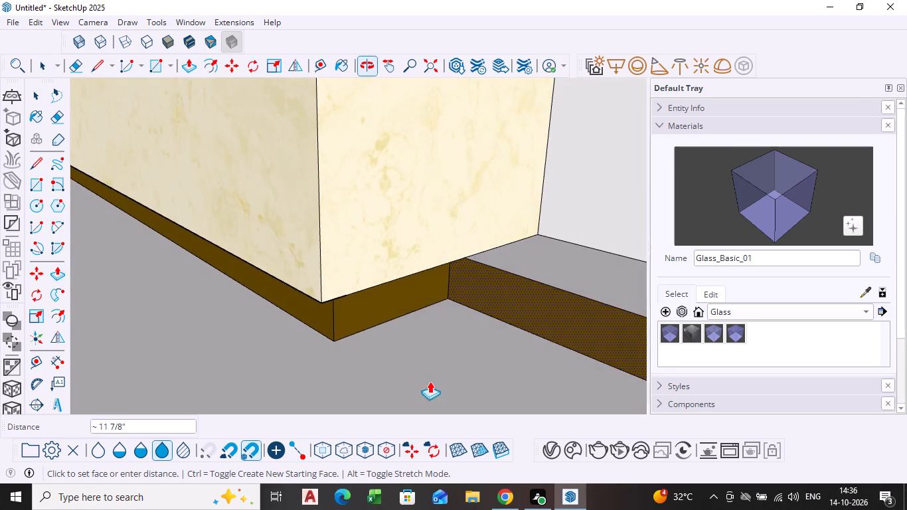
pyautogui.click(452, 353)
pyautogui.press('space')
# Delete the long and short leftover outline edges on the floor beside the plinth's free end.
pyautogui.scroll(-2, 385, 334)
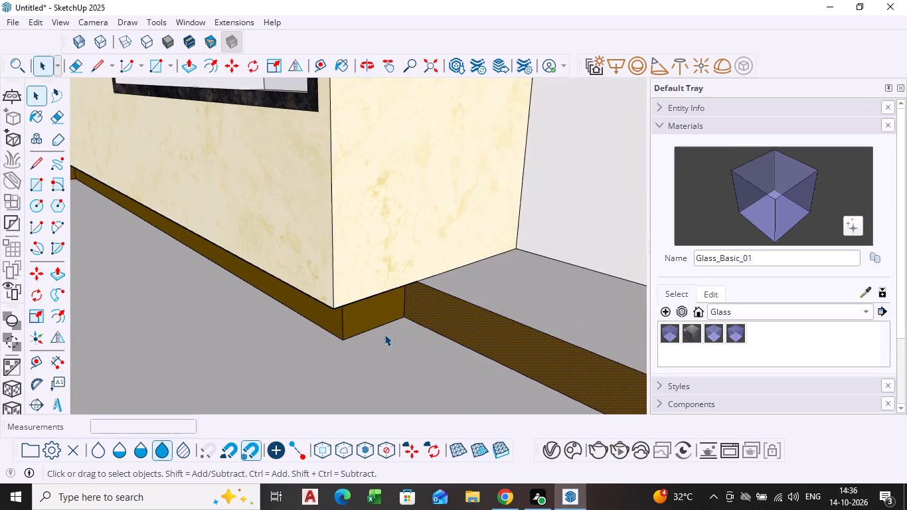
pyautogui.scroll(-2, 384, 334)
pyautogui.click(438, 60)
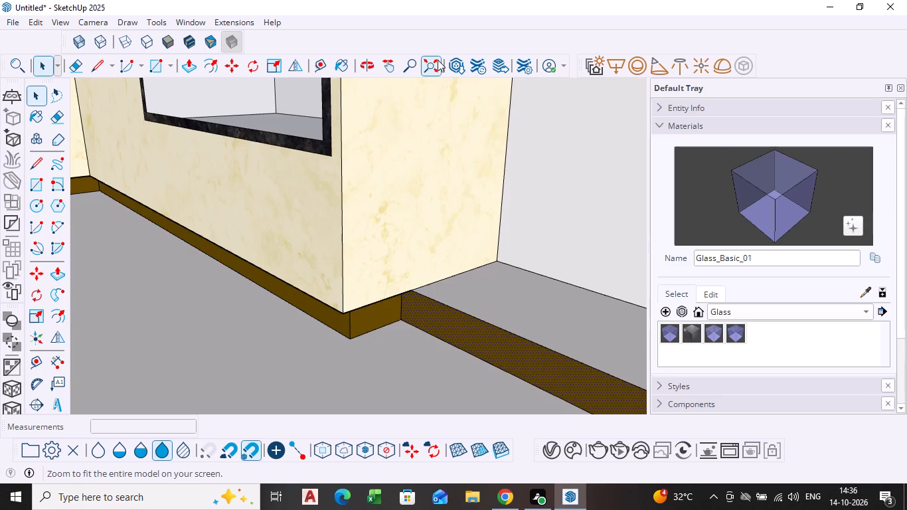
pyautogui.scroll(-2, 468, 203)
pyautogui.scroll(16, 525, 212)
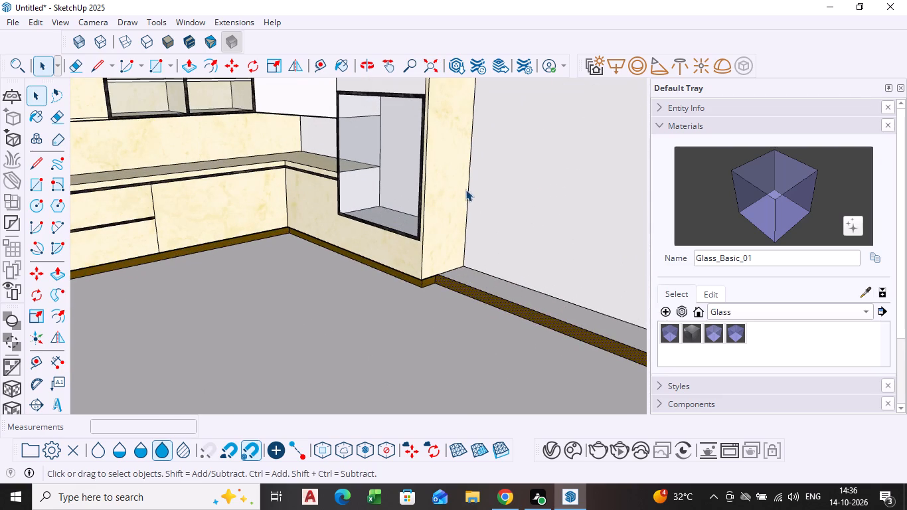
pyautogui.keyDown('shift'); pyautogui.moveTo(475, 262); pyautogui.dragTo(242, 204, button='middle'); pyautogui.keyUp('shift')
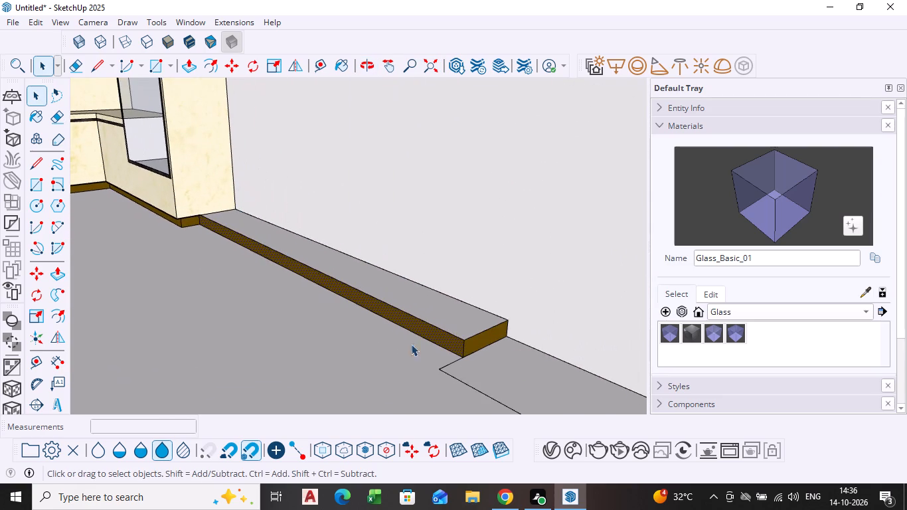
pyautogui.scroll(-6, 419, 349)
pyautogui.moveTo(419, 349); pyautogui.dragTo(355, 284, button='middle')
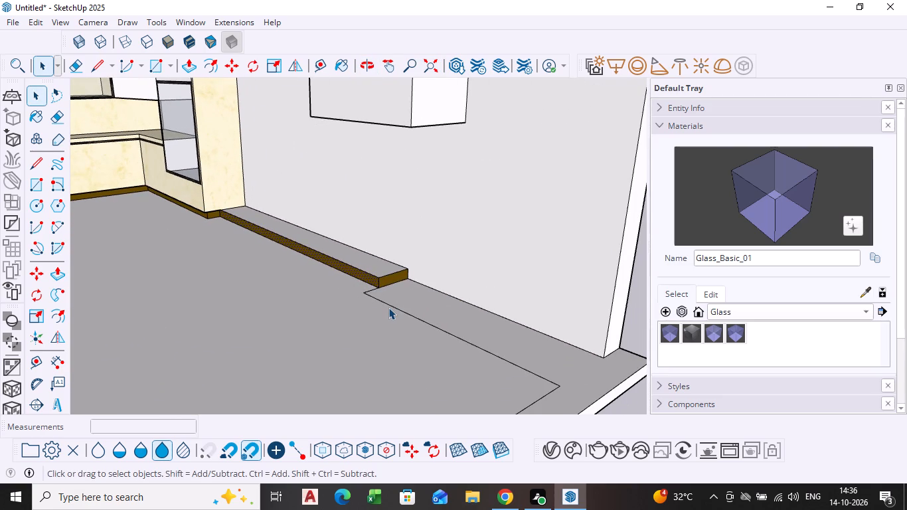
pyautogui.click(389, 307)
pyautogui.press('Delete')
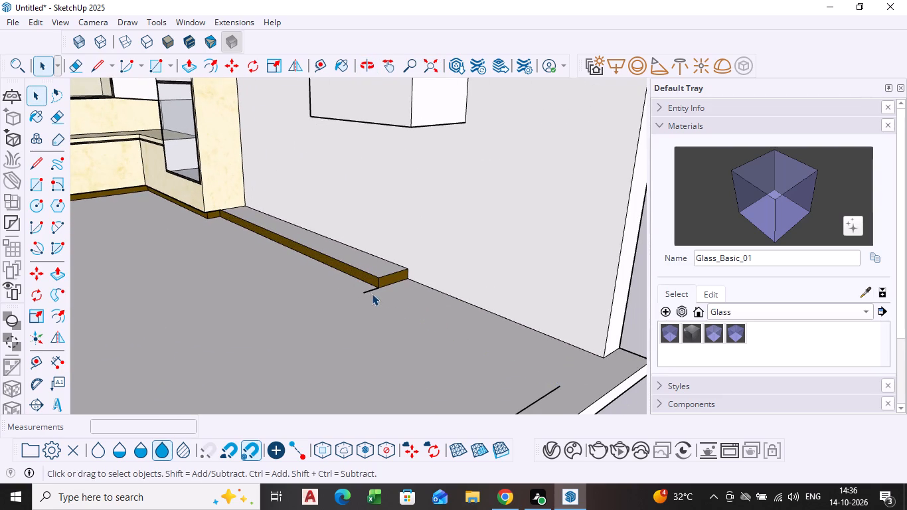
pyautogui.click(369, 292)
pyautogui.press('Delete')
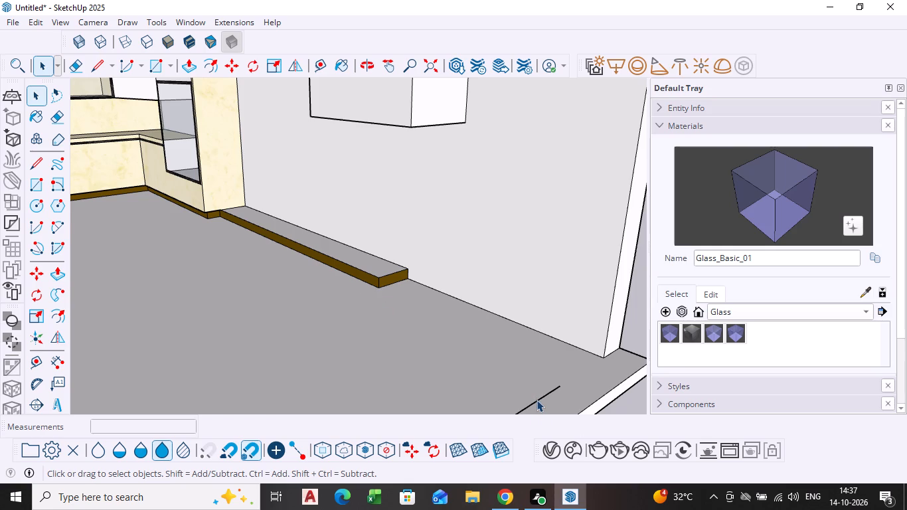
# Delete the remaining stray line on the floor running parallel to the slab's open edge.
pyautogui.click(536, 400)
pyautogui.press('Delete')
pyautogui.scroll(-4, 434, 355)
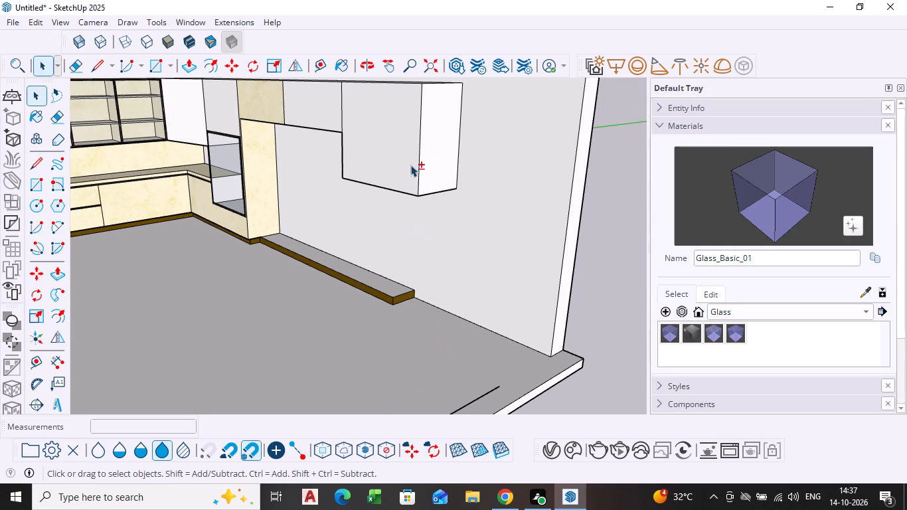
pyautogui.scroll(-4, 456, 353)
pyautogui.keyDown('shift'); pyautogui.moveTo(456, 353); pyautogui.dragTo(409, 181, button='middle'); pyautogui.keyUp('shift')
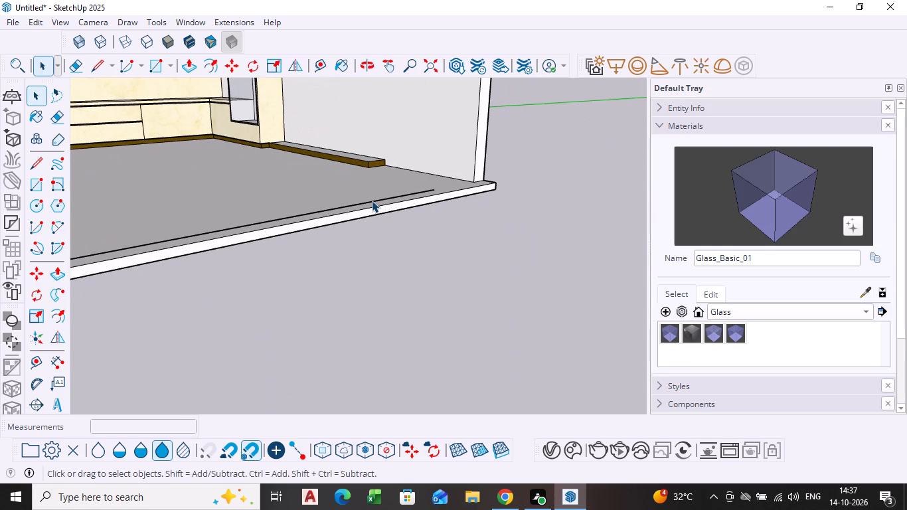
pyautogui.click(372, 201)
pyautogui.press('Delete')
# Extend the plinth's free end face by about 2' to line up with the end of the wall cabinet above.
pyautogui.scroll(-1, 363, 203)
pyautogui.moveTo(363, 206); pyautogui.dragTo(369, 232, button='middle')
pyautogui.keyDown('shift'); pyautogui.moveTo(336, 214); pyautogui.dragTo(347, 331, button='middle'); pyautogui.keyUp('shift')
pyautogui.scroll(3, 343, 303)
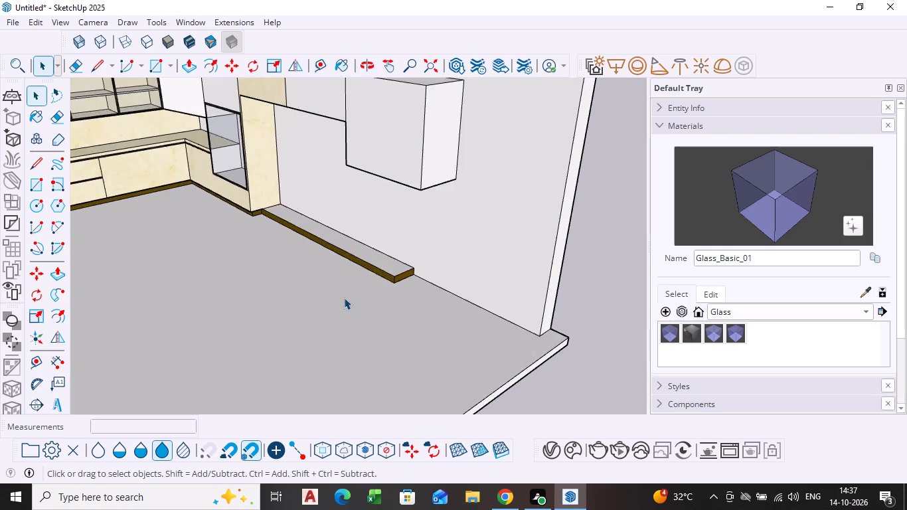
pyautogui.moveTo(346, 296); pyautogui.dragTo(396, 294, button='middle')
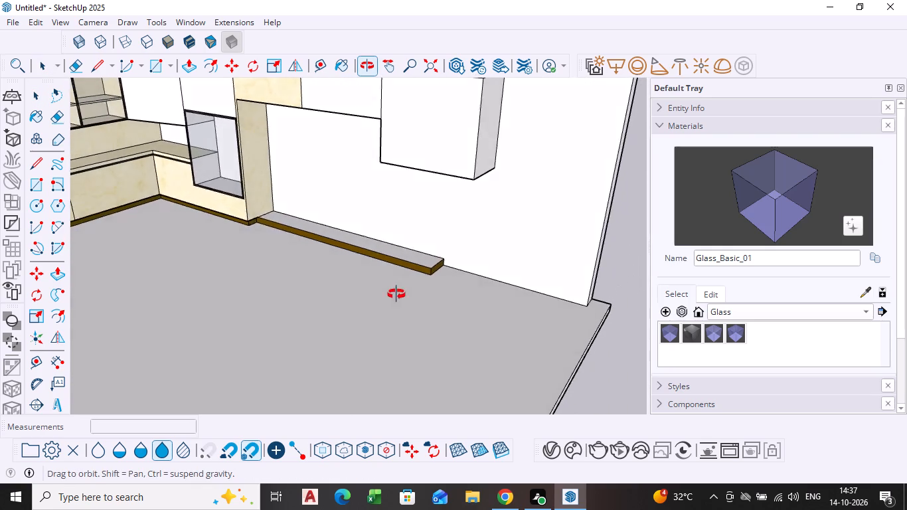
pyautogui.moveTo(396, 294); pyautogui.dragTo(398, 287, button='middle')
pyautogui.scroll(9, 415, 268)
pyautogui.scroll(-10, 433, 258)
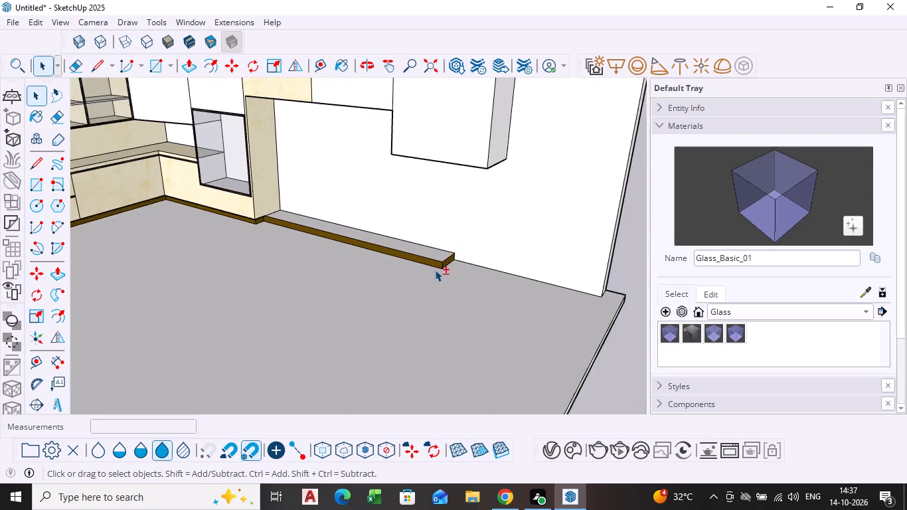
pyautogui.keyDown('shift'); pyautogui.moveTo(435, 270); pyautogui.dragTo(376, 353, button='middle'); pyautogui.keyUp('shift')
pyautogui.keyDown('shift'); pyautogui.scroll(5, 374, 347); pyautogui.keyUp('shift')
pyautogui.click(389, 351)
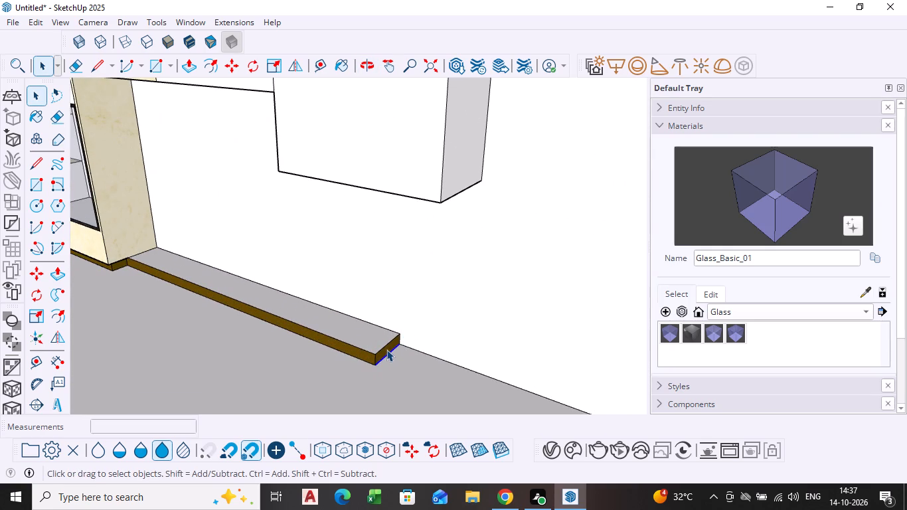
pyautogui.click(385, 349)
pyautogui.scroll(4, 388, 352)
pyautogui.click(388, 352)
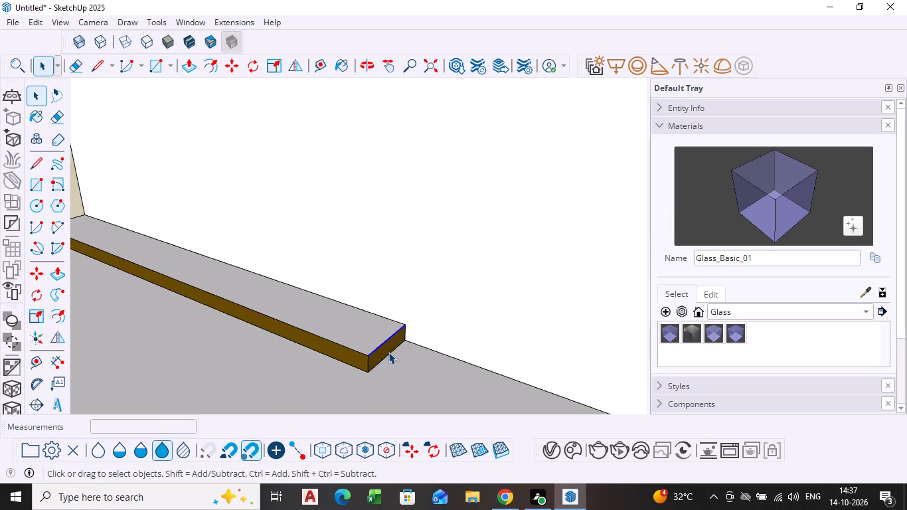
pyautogui.click(387, 351)
pyautogui.press('p')
pyautogui.click(387, 351)
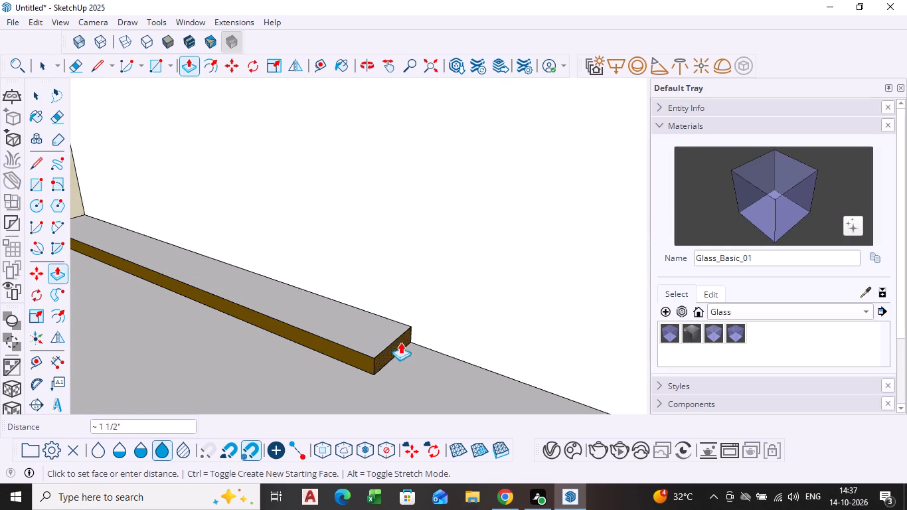
pyautogui.scroll(-10, 418, 336)
pyautogui.keyDown('shift'); pyautogui.moveTo(420, 340); pyautogui.dragTo(378, 371, button='middle'); pyautogui.keyUp('shift')
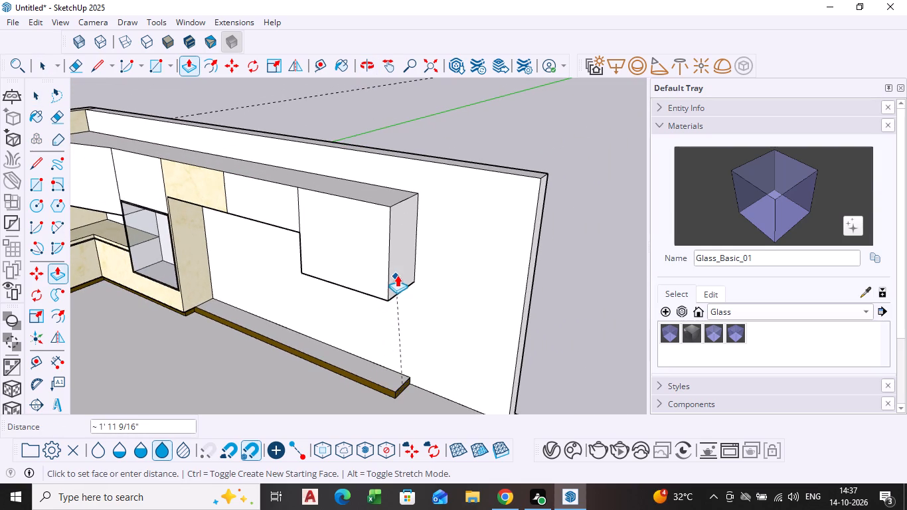
pyautogui.click(398, 274)
pyautogui.press('space')
# Search the 3D Warehouse for "WHITE FRIDGE".
pyautogui.scroll(-2, 351, 306)
pyautogui.moveTo(349, 306); pyautogui.dragTo(401, 226, button='middle')
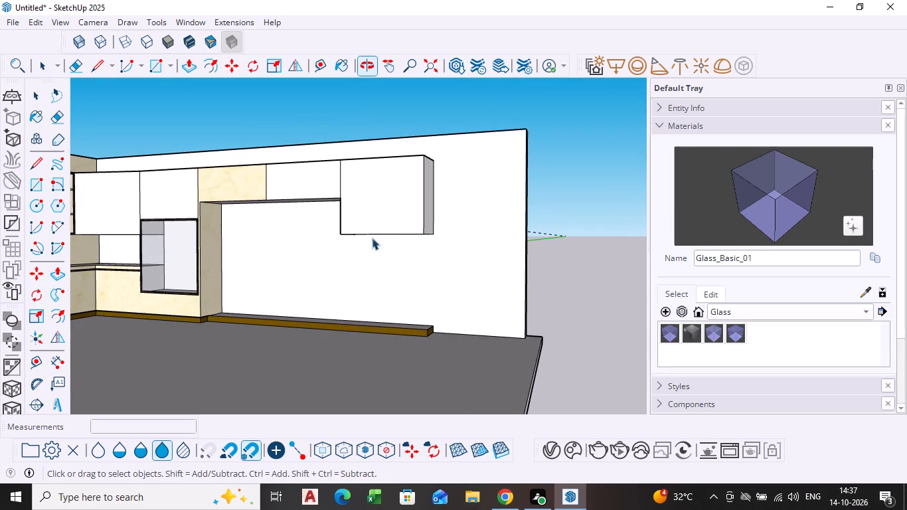
pyautogui.scroll(-4, 256, 236)
pyautogui.scroll(10, 268, 246)
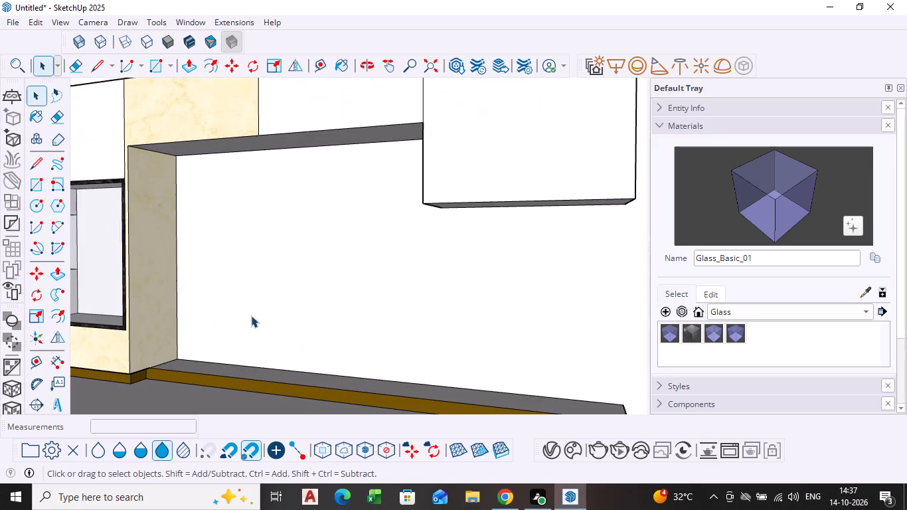
pyautogui.scroll(-3, 251, 315)
pyautogui.click(152, 21)
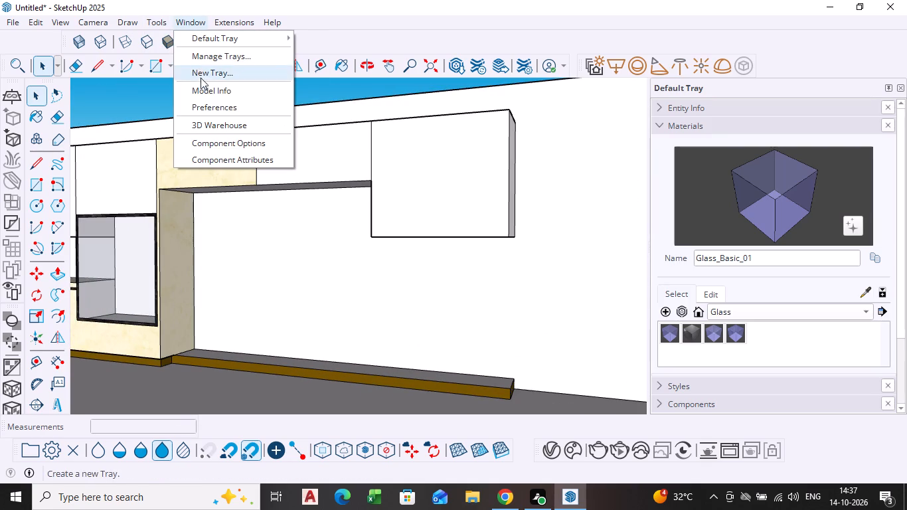
pyautogui.click(196, 124)
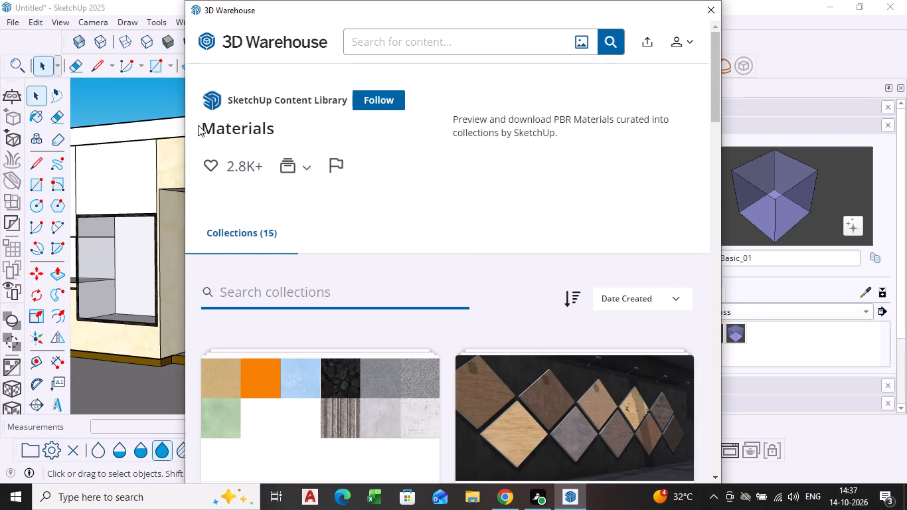
pyautogui.click(391, 46)
pyautogui.write('WHITE')
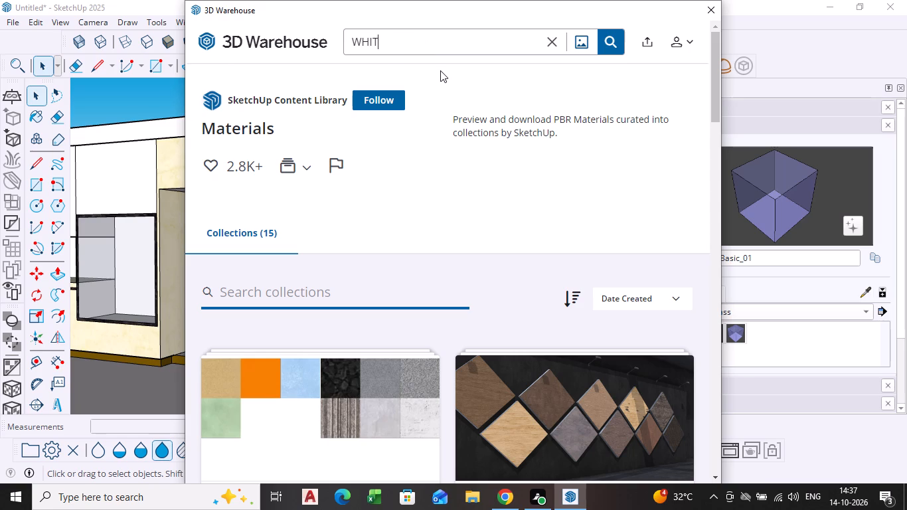
pyautogui.press('space')
pyautogui.write('FRIDGE')
pyautogui.press('Return')
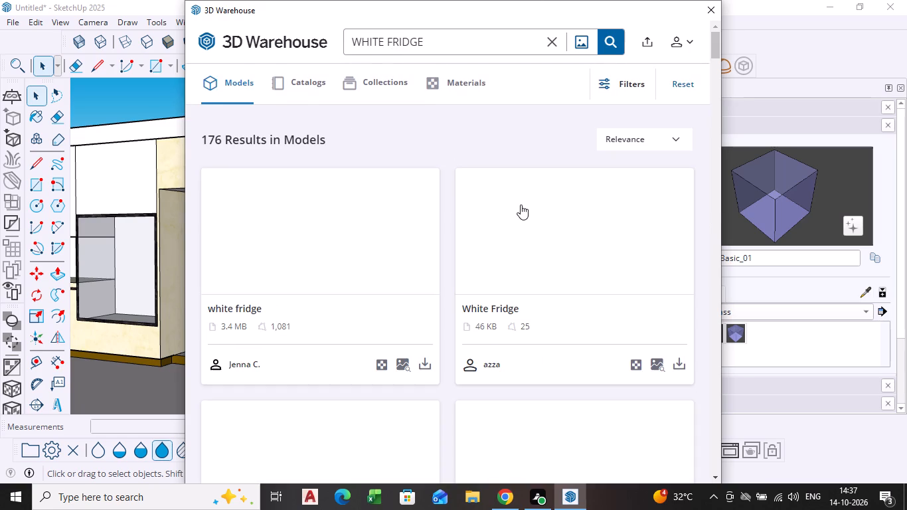
# Browse the "WHITE FRIDGE" model results for a suitable fridge down to the end of the list and load more results.
pyautogui.scroll(-4, 506, 207)
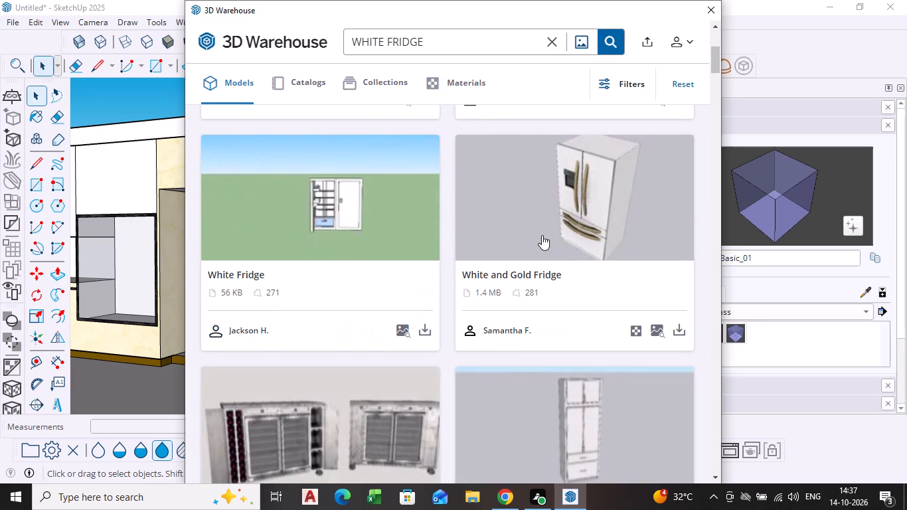
pyautogui.scroll(-4, 510, 273)
pyautogui.scroll(-7, 578, 230)
pyautogui.scroll(-3, 402, 248)
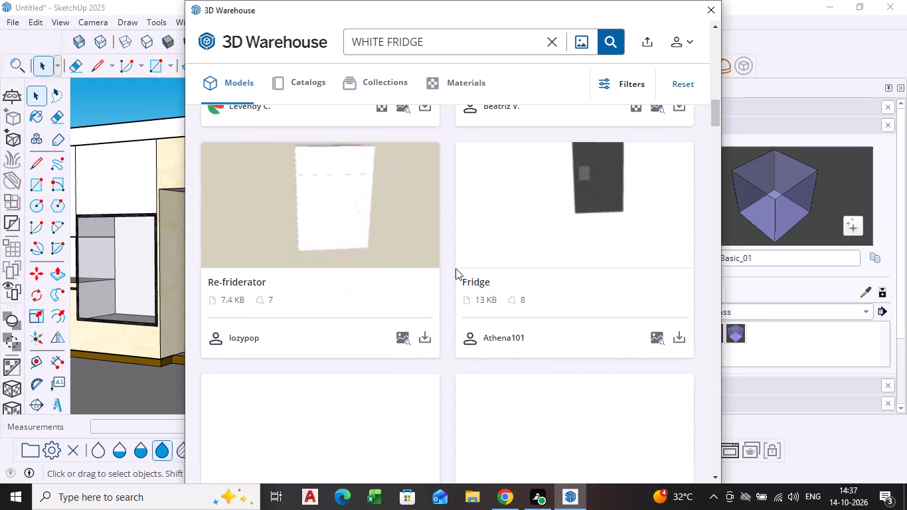
pyautogui.scroll(-2, 569, 276)
pyautogui.scroll(-4, 513, 277)
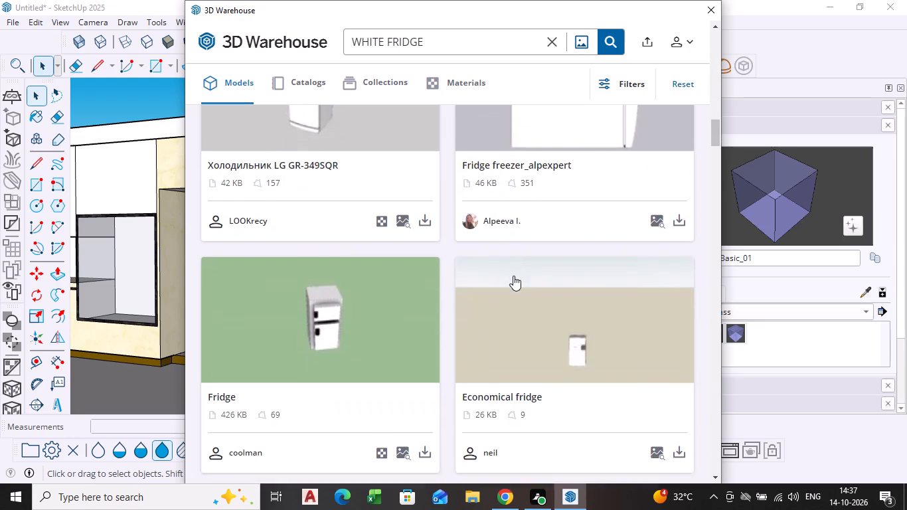
pyautogui.scroll(-14, 513, 276)
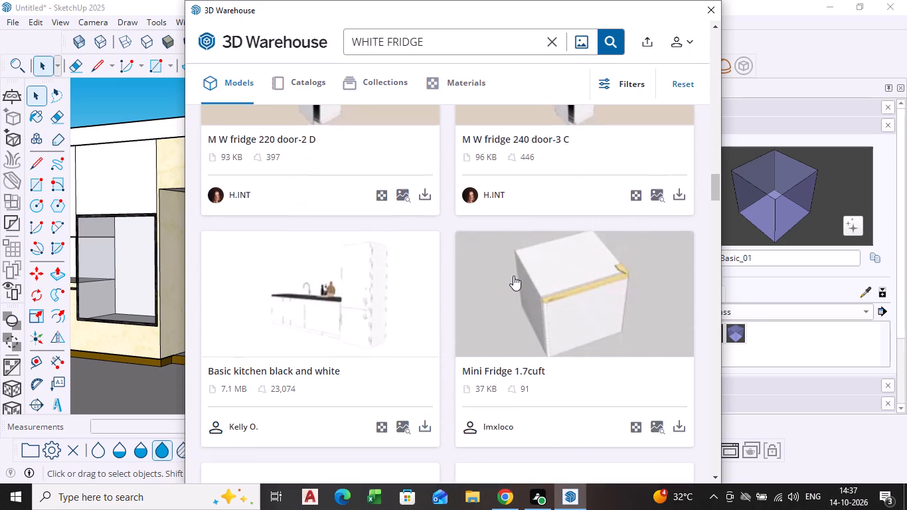
pyautogui.scroll(-10, 513, 276)
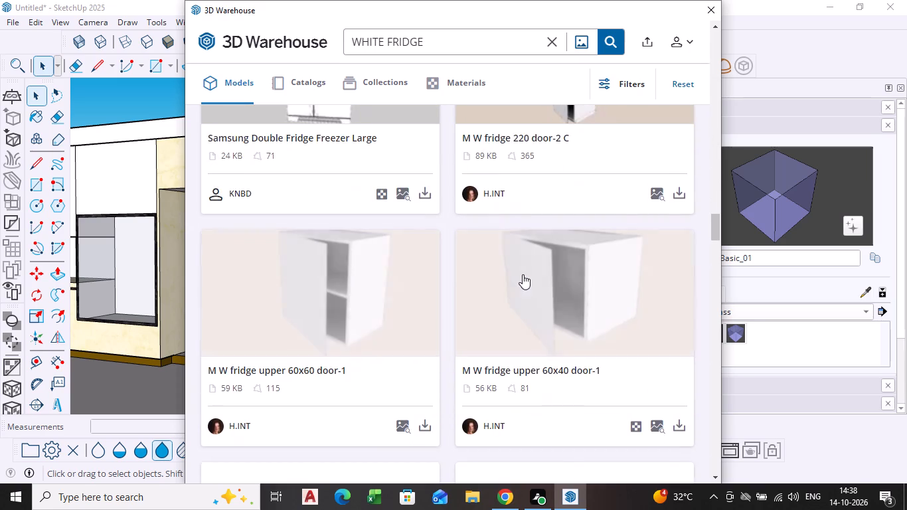
pyautogui.scroll(-13, 523, 274)
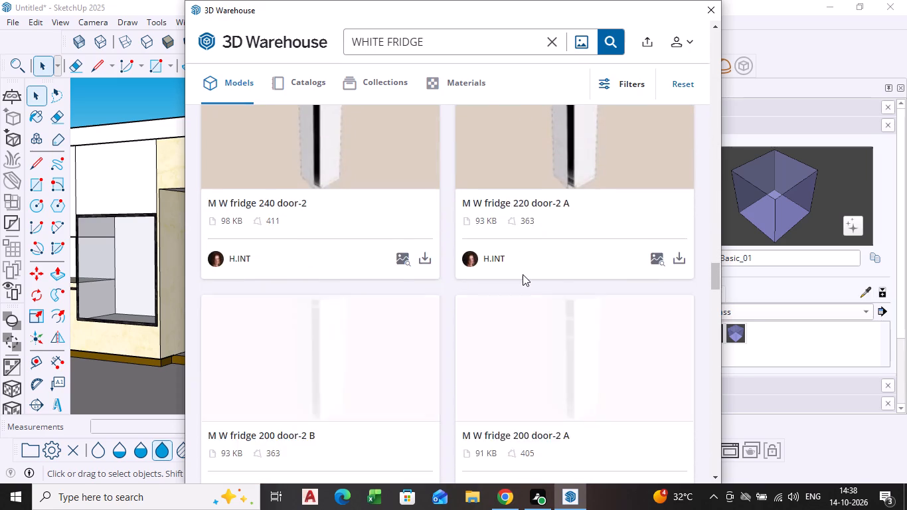
pyautogui.scroll(-7, 523, 274)
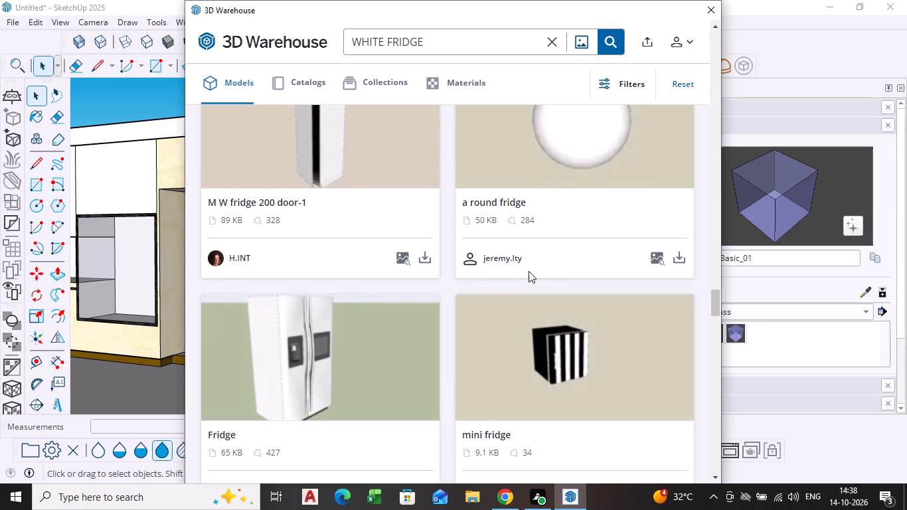
pyautogui.scroll(-8, 520, 272)
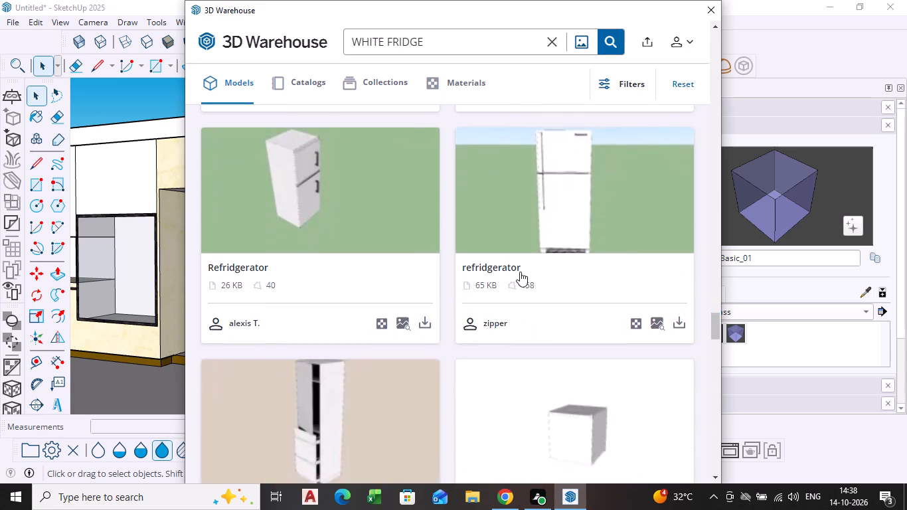
pyautogui.scroll(-2, 520, 272)
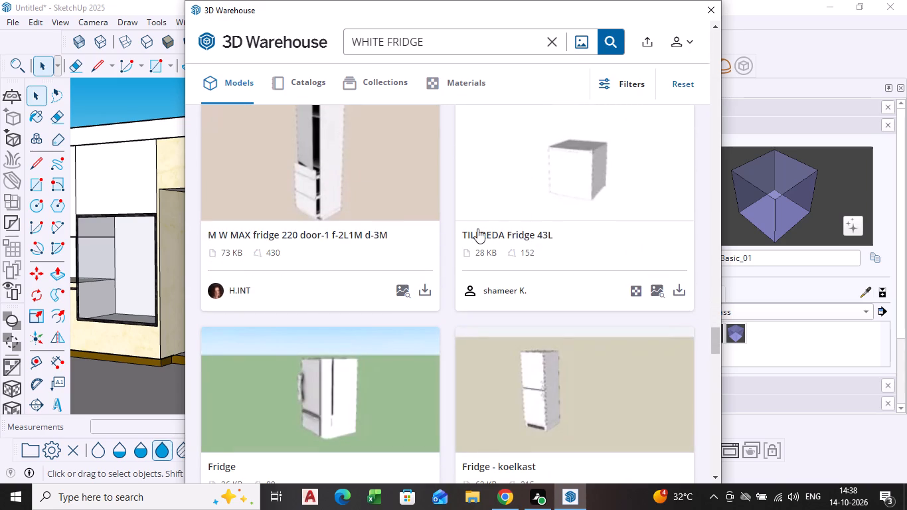
pyautogui.scroll(-5, 479, 212)
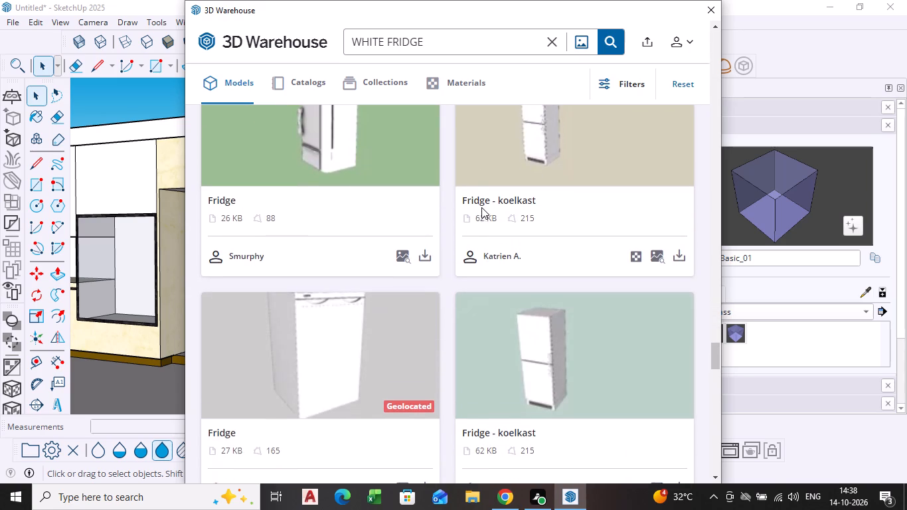
pyautogui.scroll(-2, 481, 207)
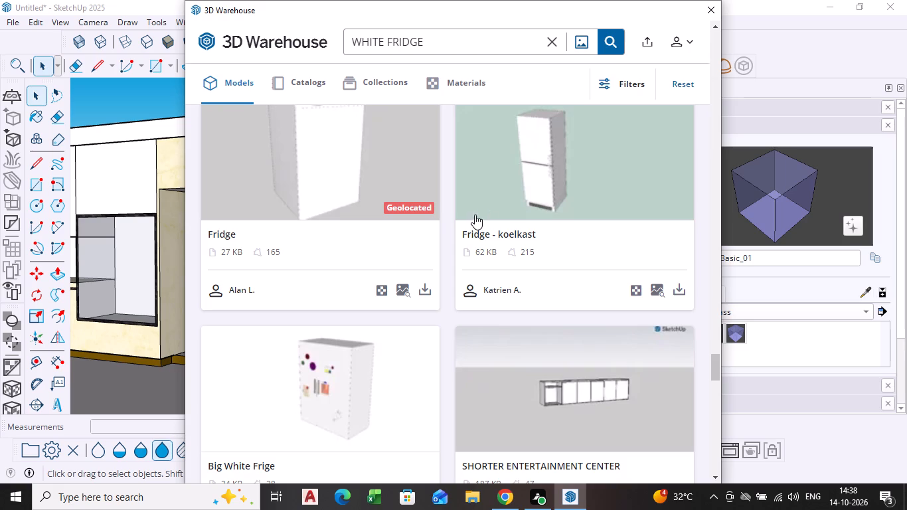
pyautogui.scroll(-8, 465, 203)
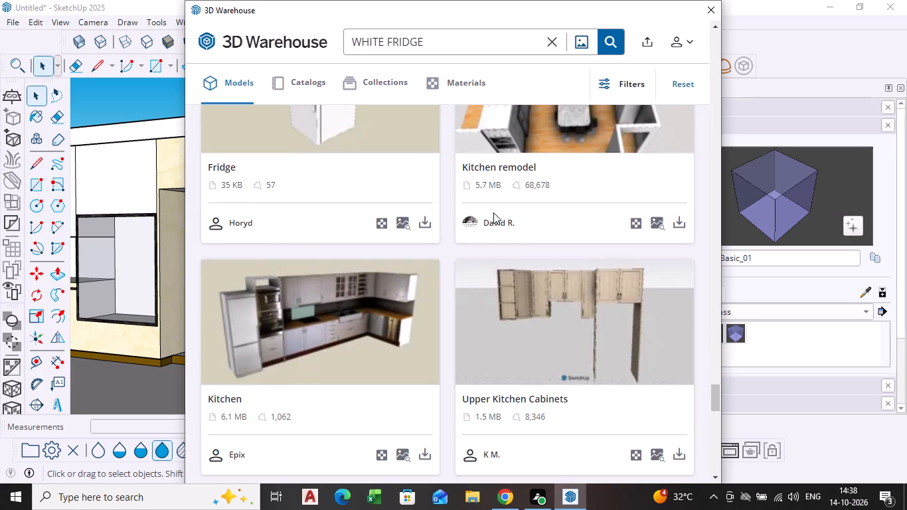
pyautogui.scroll(-4, 509, 222)
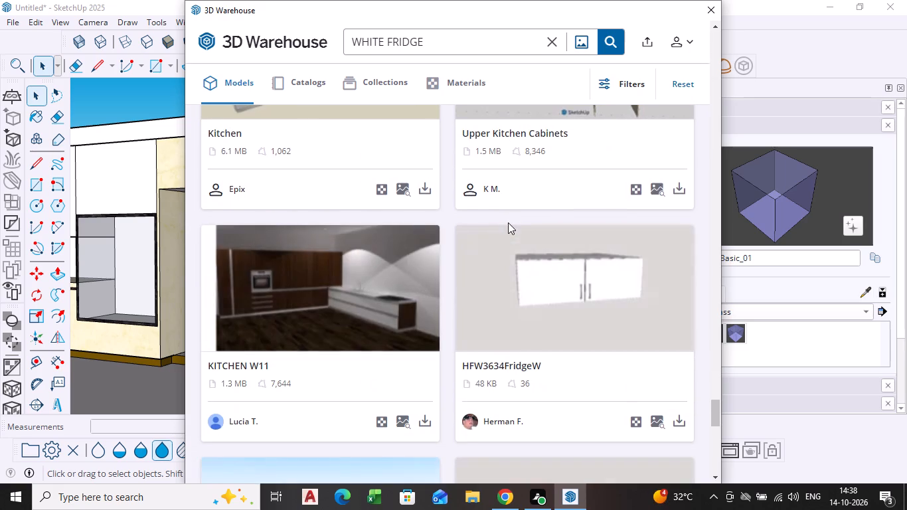
pyautogui.scroll(-8, 518, 247)
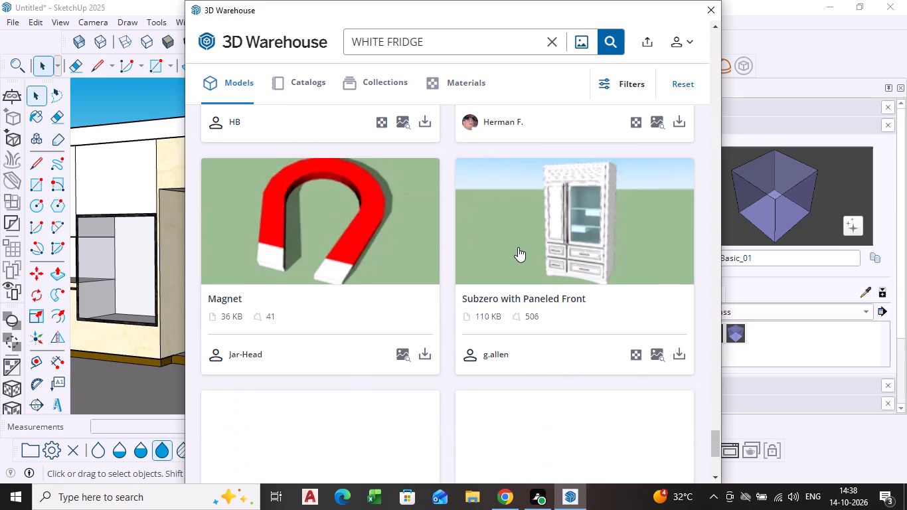
pyautogui.scroll(-5, 517, 247)
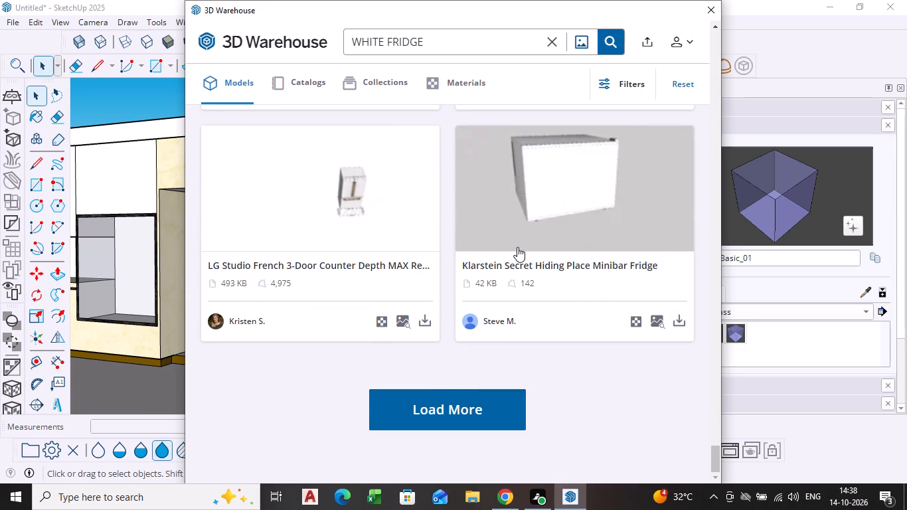
pyautogui.click(426, 399)
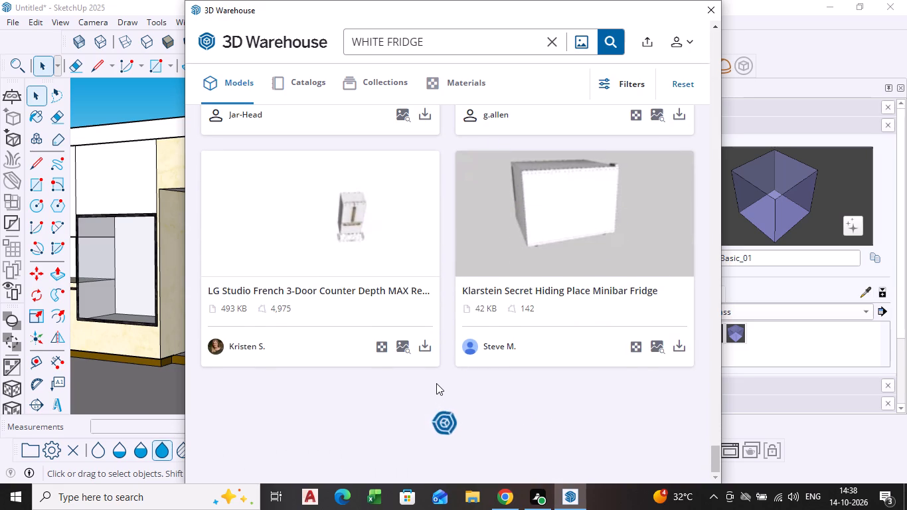
# Review the fridge models again from the end of the list back to the first results to choose one.
pyautogui.scroll(2, 495, 276)
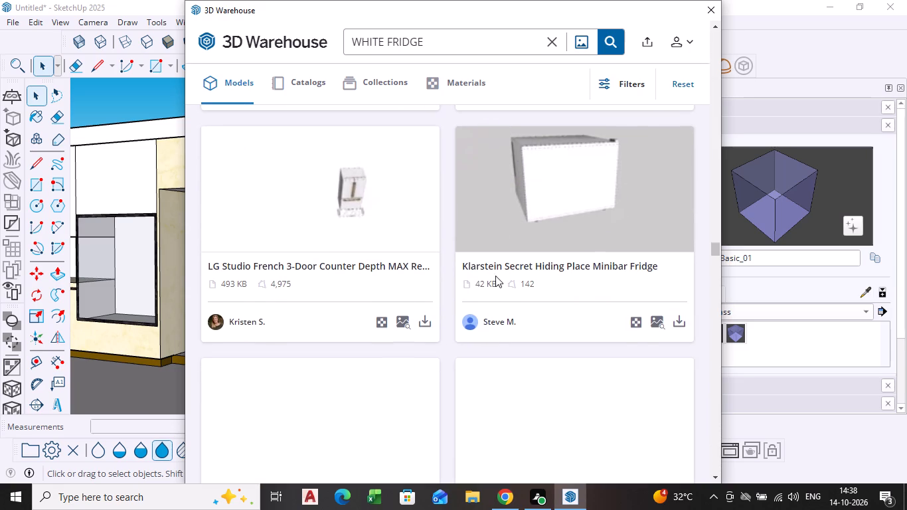
pyautogui.scroll(20, 495, 276)
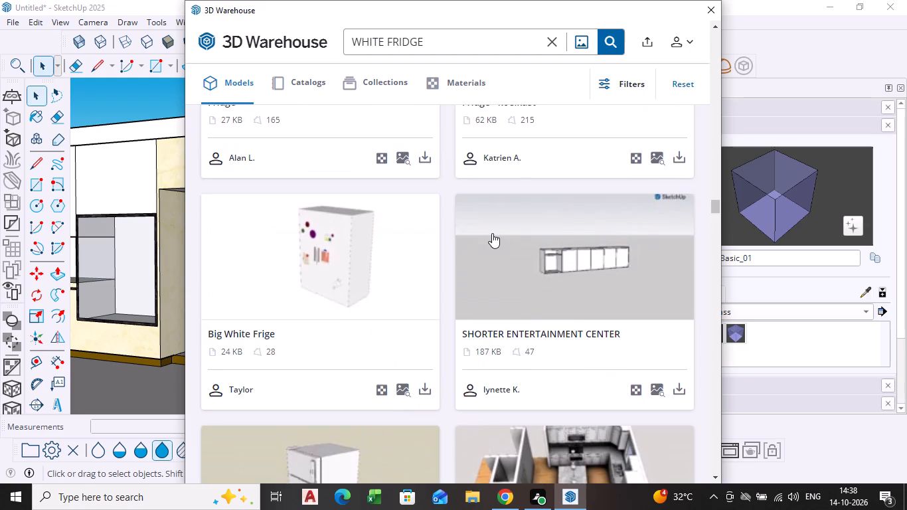
pyautogui.scroll(14, 492, 233)
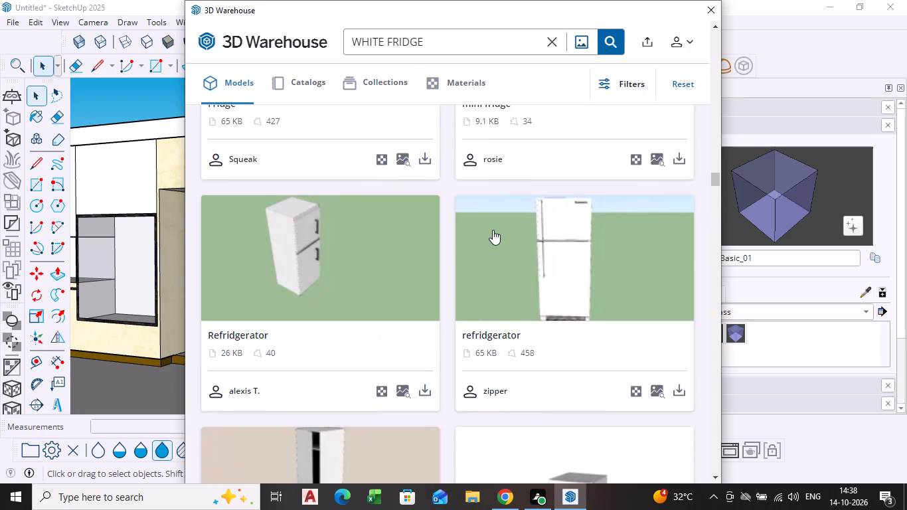
pyautogui.scroll(14, 493, 230)
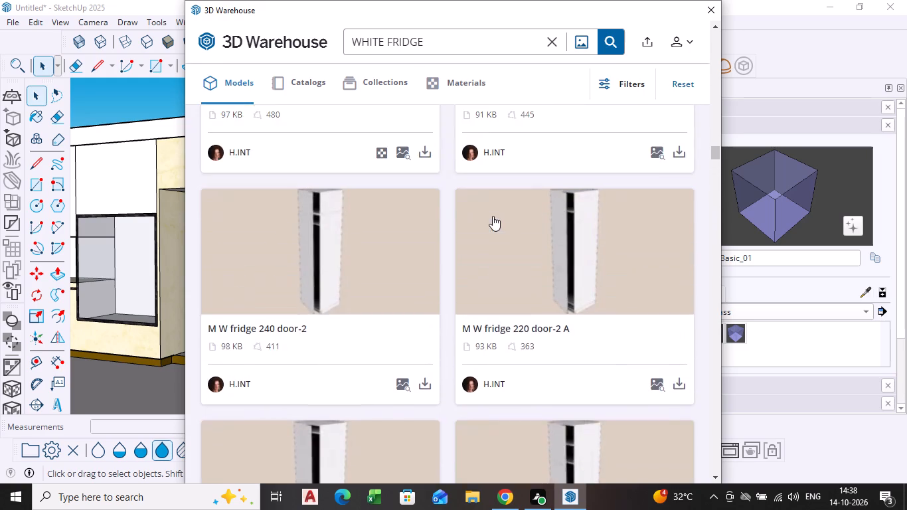
pyautogui.scroll(10, 493, 211)
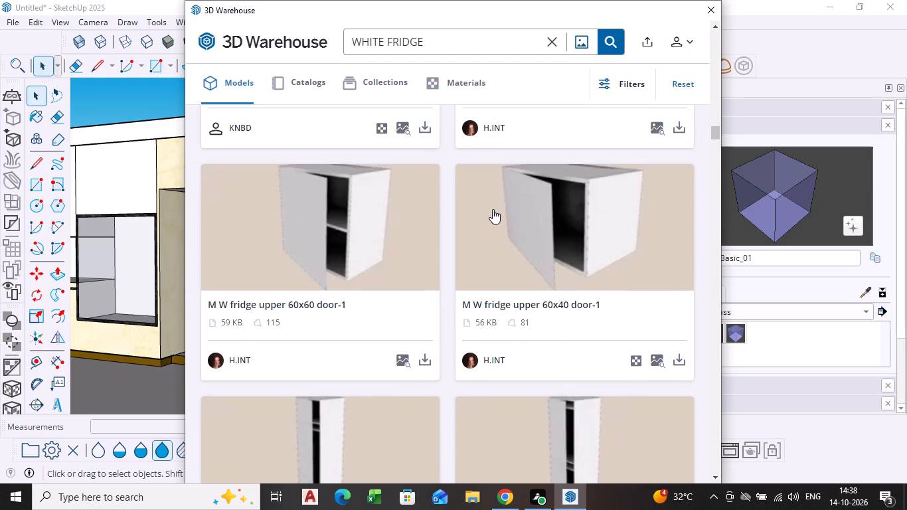
pyautogui.scroll(19, 493, 209)
pyautogui.scroll(8, 518, 181)
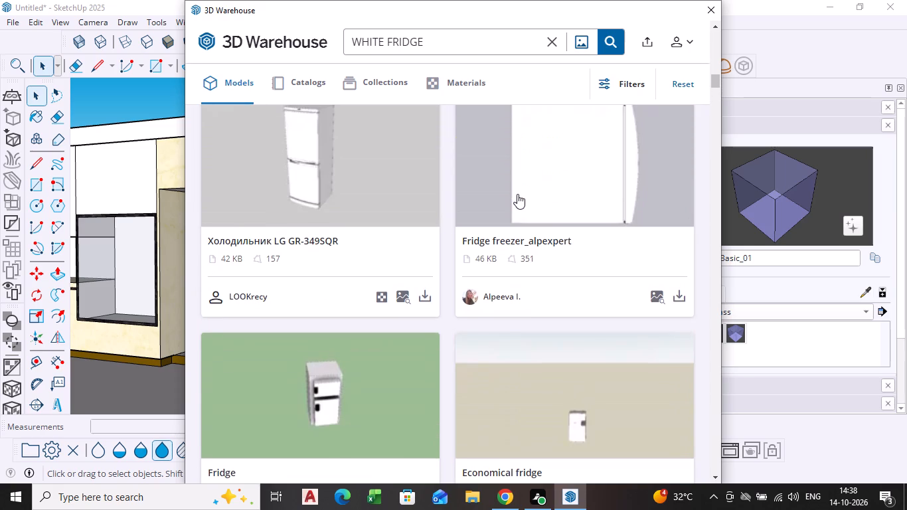
pyautogui.scroll(17, 517, 196)
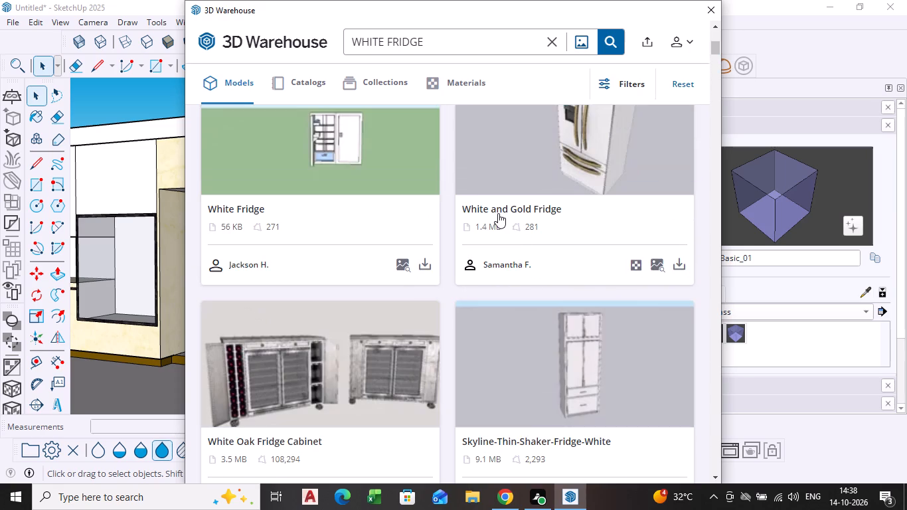
pyautogui.scroll(7, 458, 233)
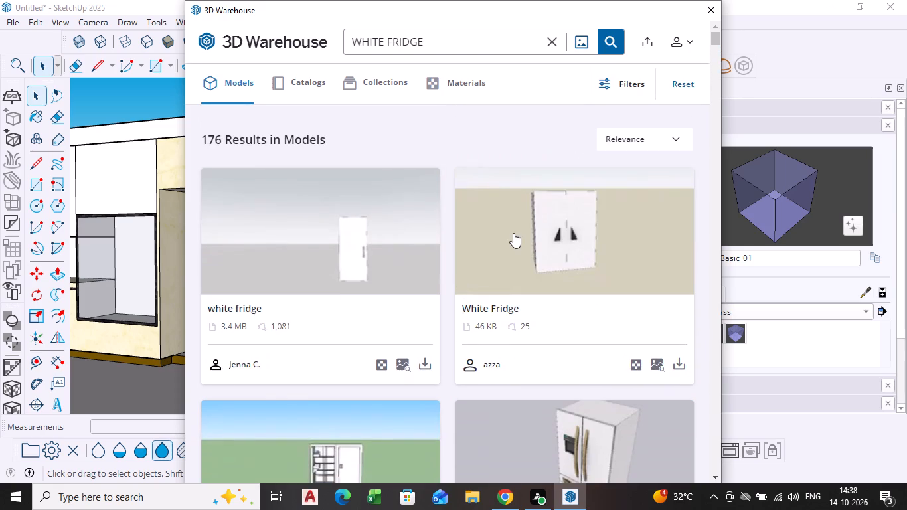
pyautogui.scroll(2, 513, 233)
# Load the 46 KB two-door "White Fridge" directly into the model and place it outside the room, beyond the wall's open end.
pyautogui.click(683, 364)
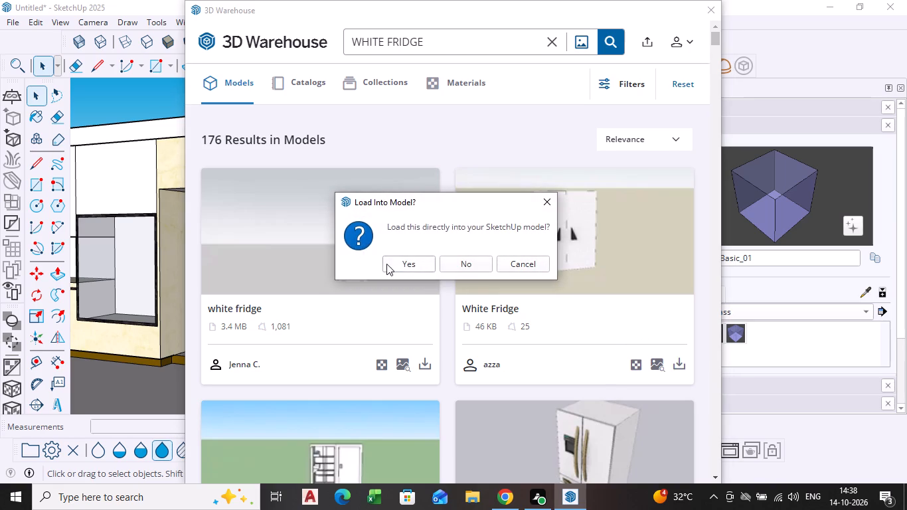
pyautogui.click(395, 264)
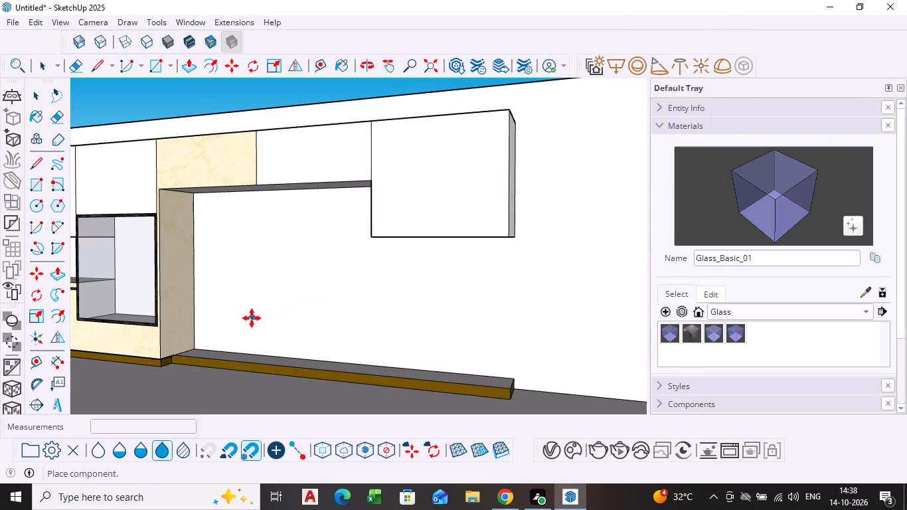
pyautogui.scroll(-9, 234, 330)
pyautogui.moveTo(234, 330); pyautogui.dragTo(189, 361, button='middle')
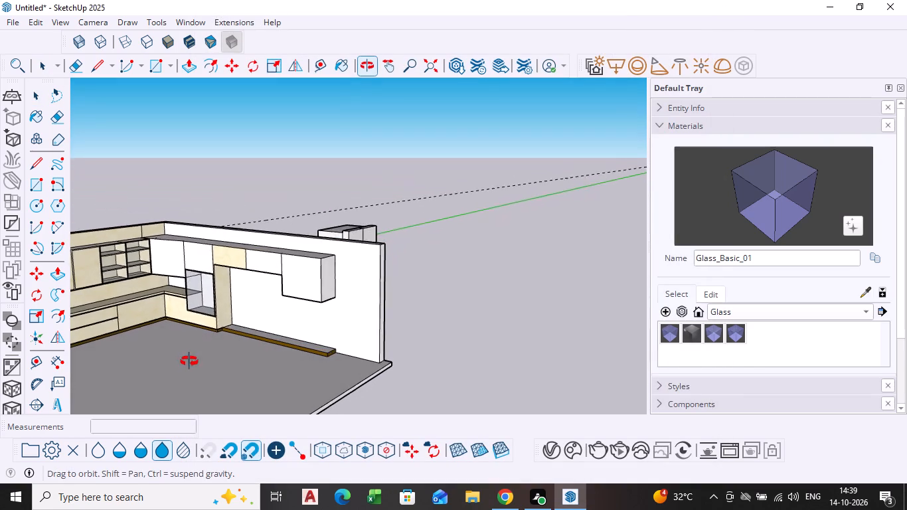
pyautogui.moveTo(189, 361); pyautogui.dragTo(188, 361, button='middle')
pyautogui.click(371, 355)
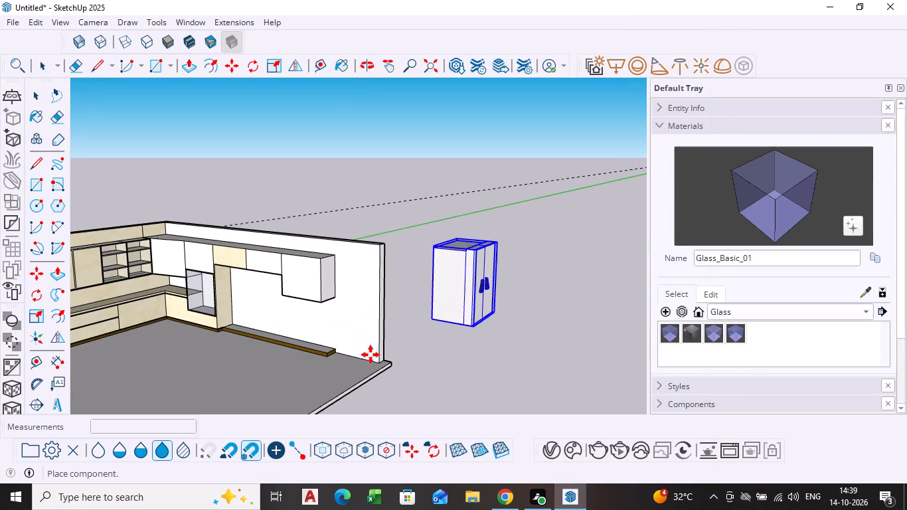
# Examine the placed fridge's doors, handles and proportions up close and against the kitchen.
pyautogui.moveTo(506, 320); pyautogui.dragTo(282, 309, button='middle')
pyautogui.scroll(7, 476, 304)
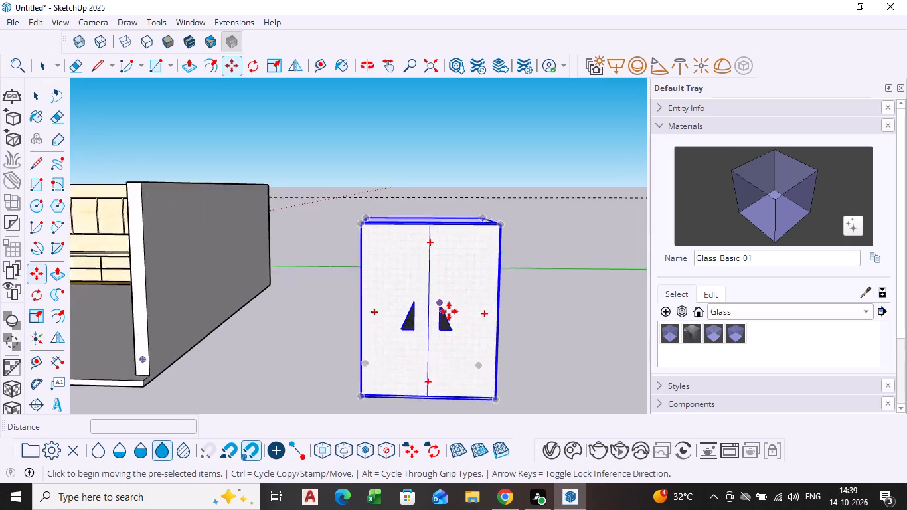
pyautogui.scroll(1, 449, 311)
pyautogui.scroll(4, 379, 325)
pyautogui.press('space')
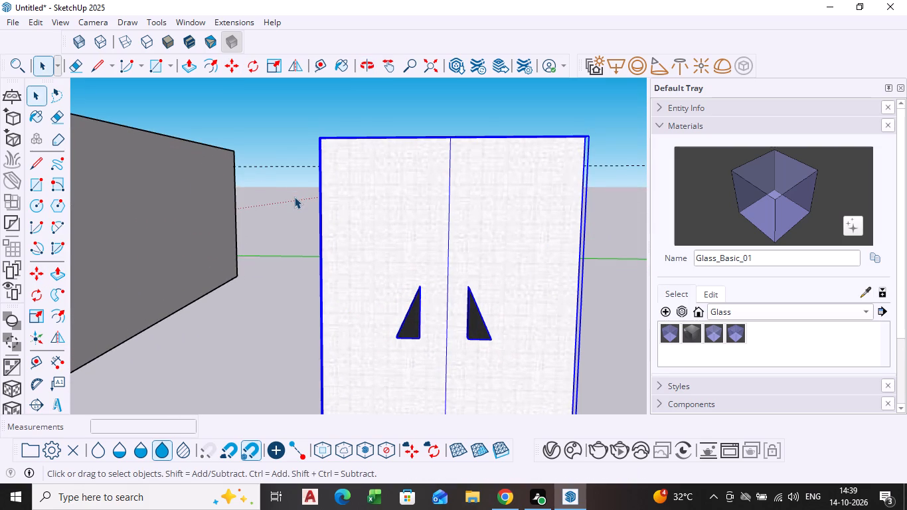
pyautogui.click(294, 197)
pyautogui.scroll(-7, 293, 220)
pyautogui.moveTo(329, 254); pyautogui.dragTo(440, 281, button='middle')
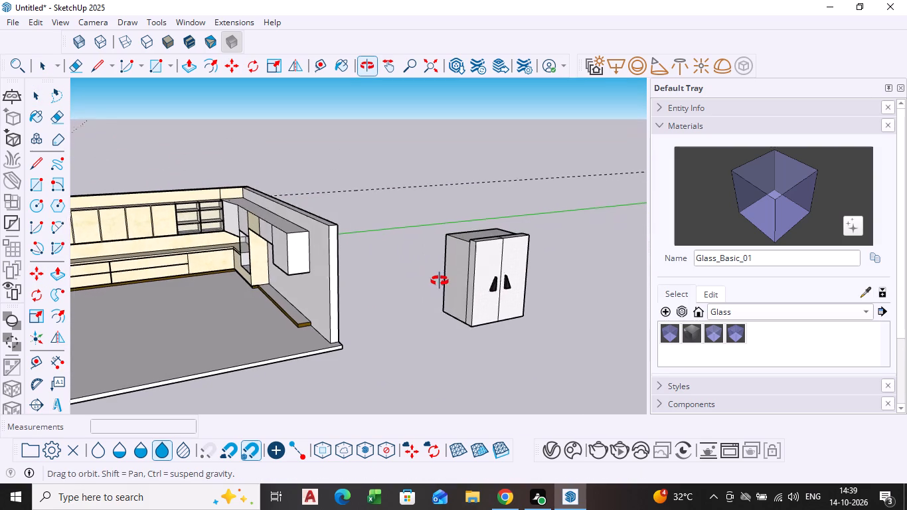
pyautogui.moveTo(440, 281); pyautogui.dragTo(435, 281, button='middle')
pyautogui.click(431, 213)
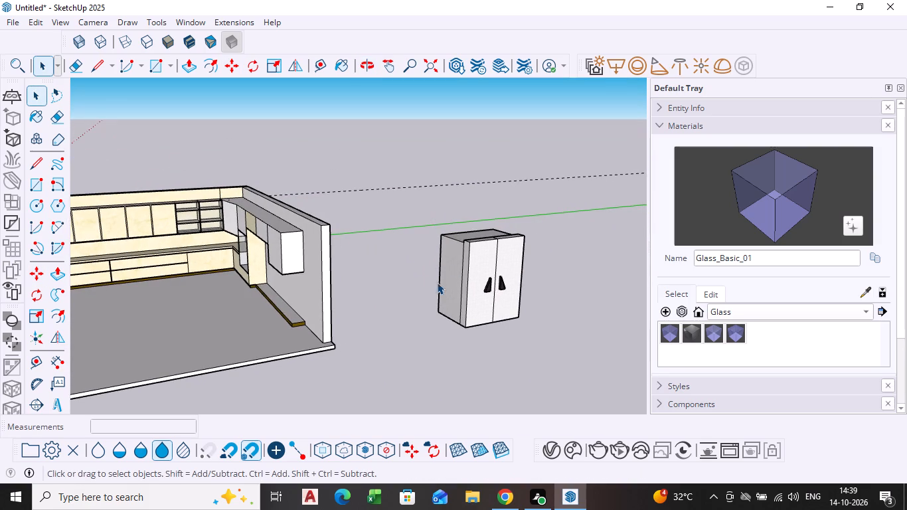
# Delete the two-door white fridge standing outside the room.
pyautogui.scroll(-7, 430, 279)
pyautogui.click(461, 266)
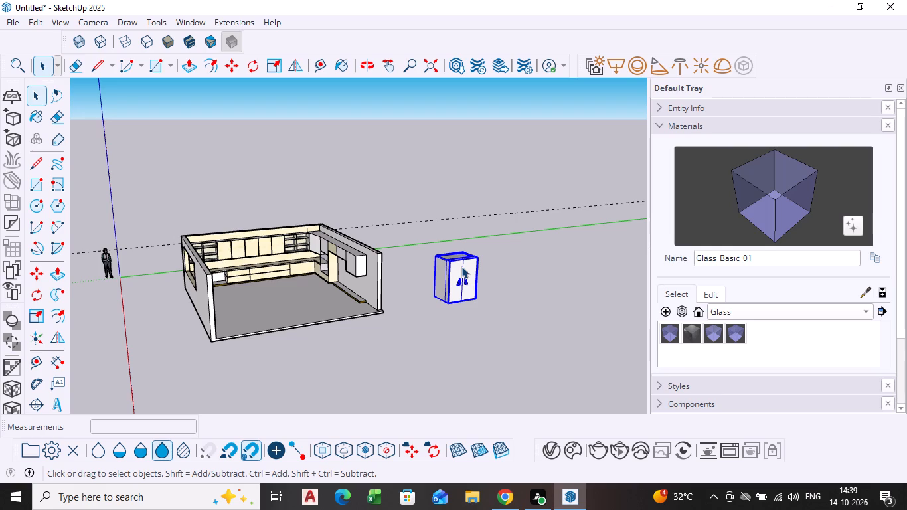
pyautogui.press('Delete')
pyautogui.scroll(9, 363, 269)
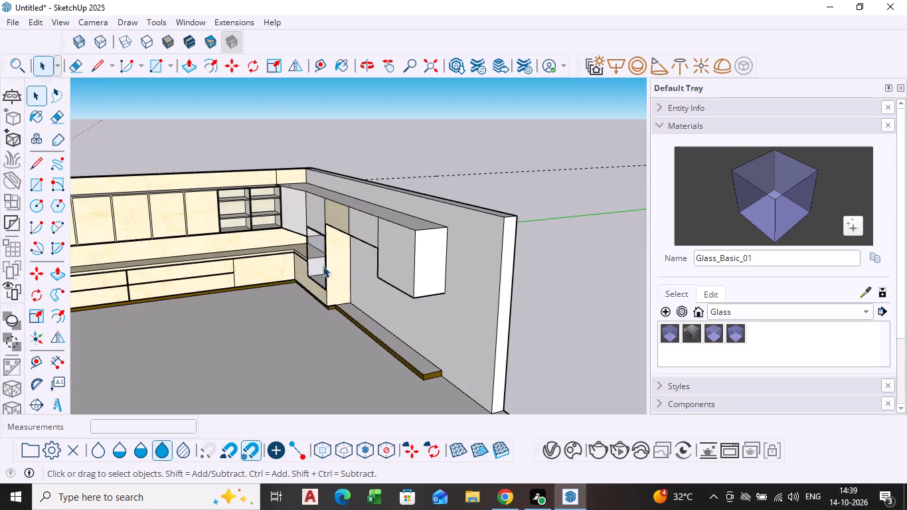
# Look over the whole kitchen, from the tall side panel and wall units to the sink counter and empty window opening.
pyautogui.moveTo(351, 262); pyautogui.dragTo(370, 247, button='middle')
pyautogui.scroll(8, 329, 260)
pyautogui.scroll(-1, 321, 272)
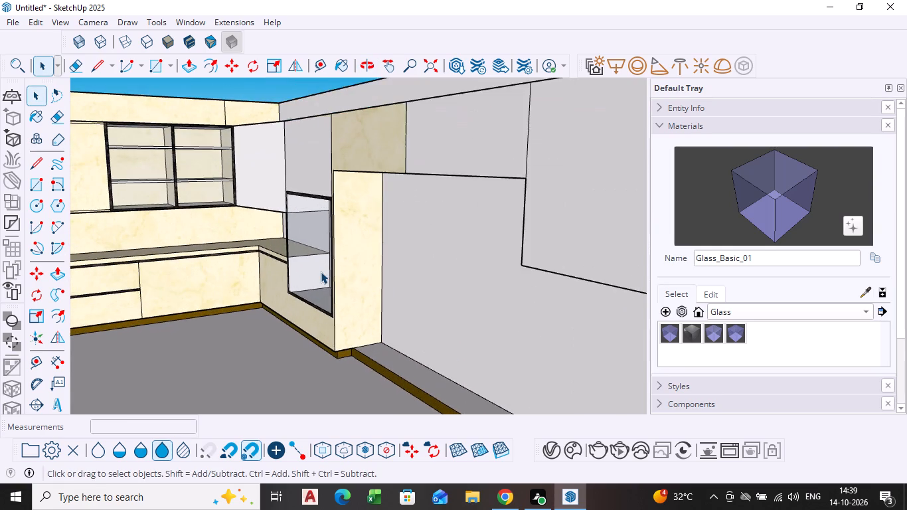
pyautogui.scroll(-1, 321, 272)
pyautogui.moveTo(342, 314); pyautogui.dragTo(353, 305, button='middle')
pyautogui.scroll(1, 347, 305)
pyautogui.scroll(-5, 259, 281)
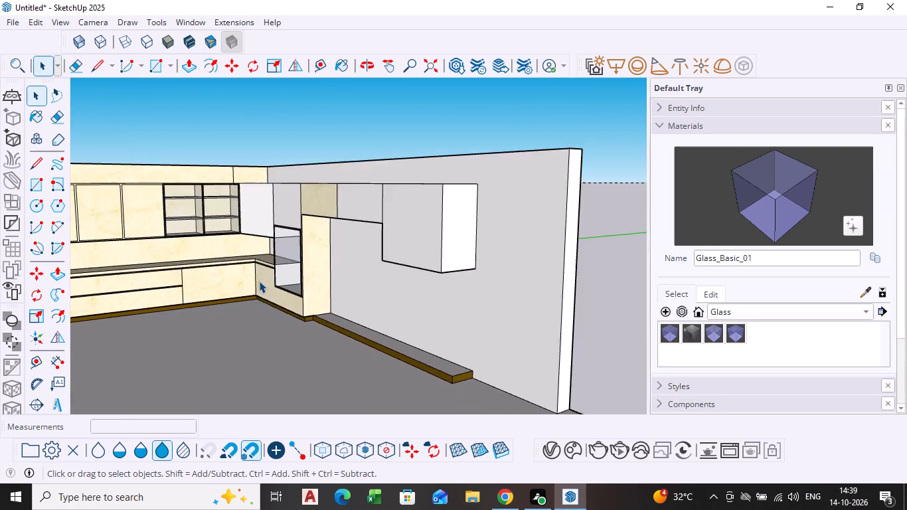
pyautogui.scroll(-4, 259, 281)
pyautogui.keyDown('shift'); pyautogui.scroll(-1, 258, 280); pyautogui.keyUp('shift')
pyautogui.keyDown('shift'); pyautogui.moveTo(259, 279); pyautogui.dragTo(372, 231, button='middle'); pyautogui.keyUp('shift')
pyautogui.moveTo(352, 271); pyautogui.dragTo(286, 284, button='middle')
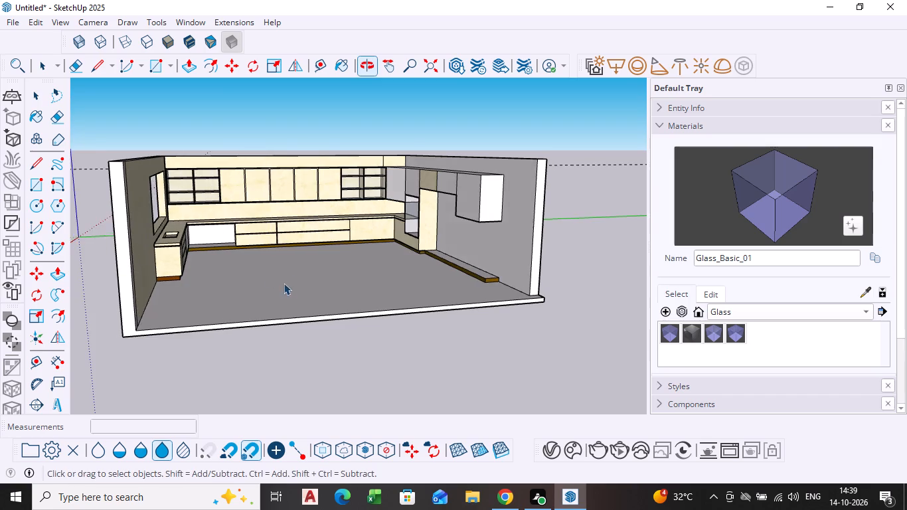
pyautogui.scroll(4, 224, 255)
pyautogui.moveTo(226, 254); pyautogui.dragTo(159, 263, button='middle')
pyautogui.scroll(-3, 159, 261)
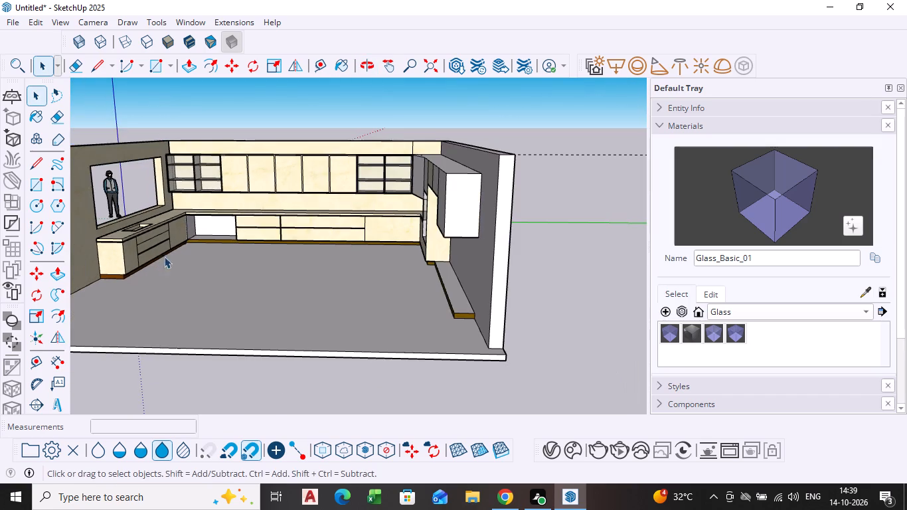
pyautogui.scroll(2, 215, 239)
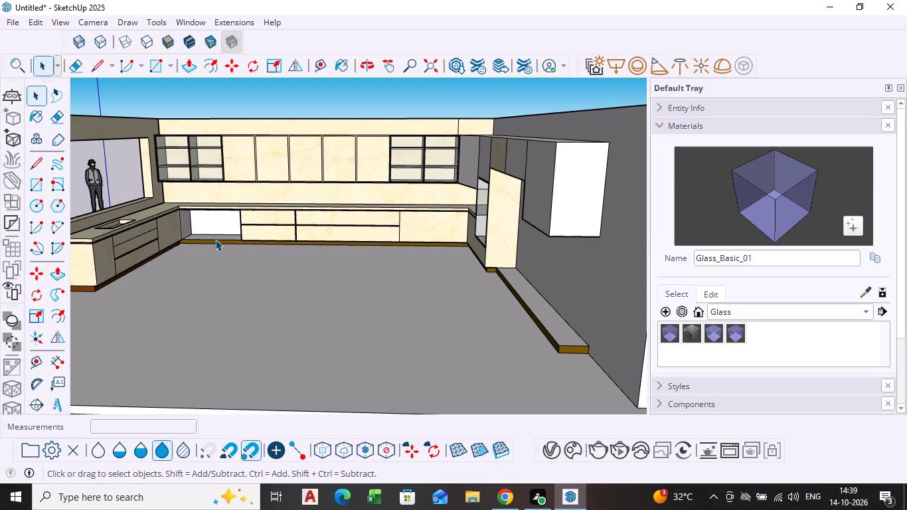
pyautogui.scroll(-2, 246, 116)
pyautogui.keyDown('shift'); pyautogui.moveTo(289, 172); pyautogui.dragTo(289, 174, button='middle'); pyautogui.keyUp('shift')
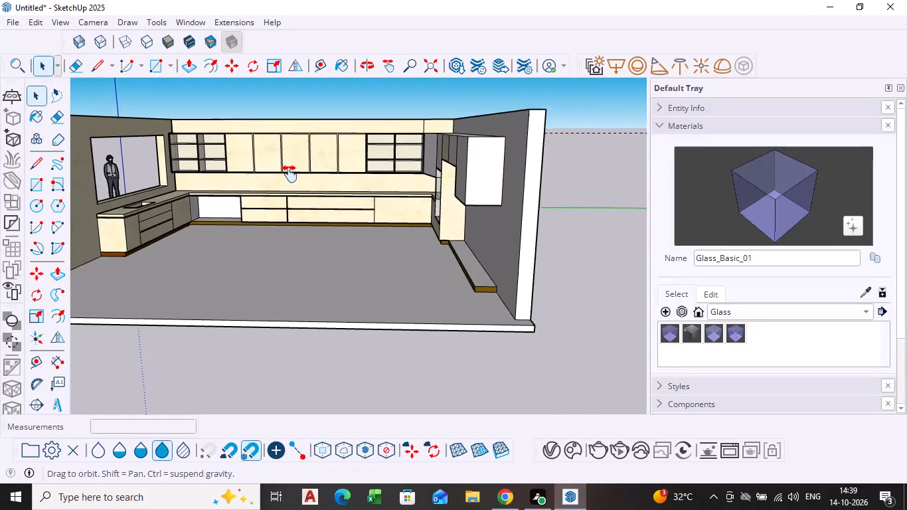
pyautogui.keyDown('shift'); pyautogui.moveTo(289, 174); pyautogui.dragTo(327, 181, button='middle'); pyautogui.keyUp('shift')
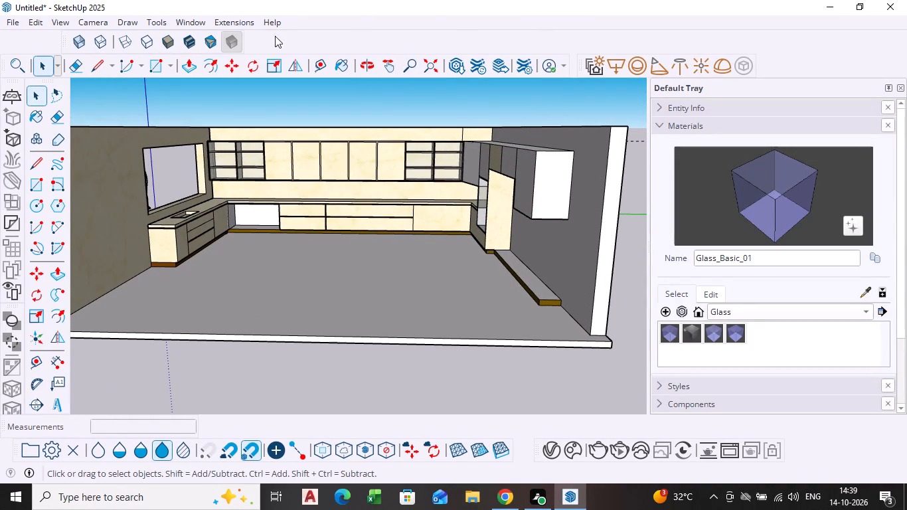
# Search the 3D Warehouse for WINDOW and browse the models for one that suits the opening above the sink.
pyautogui.click(194, 19)
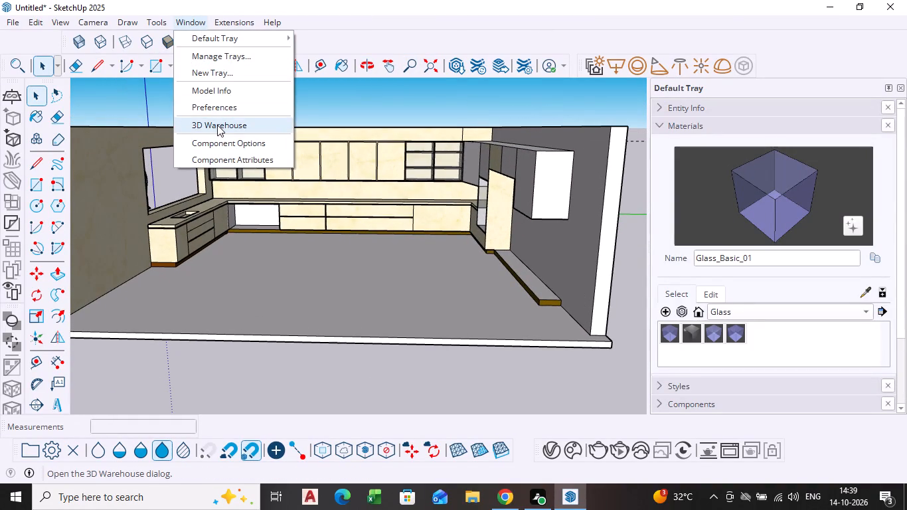
pyautogui.click(217, 125)
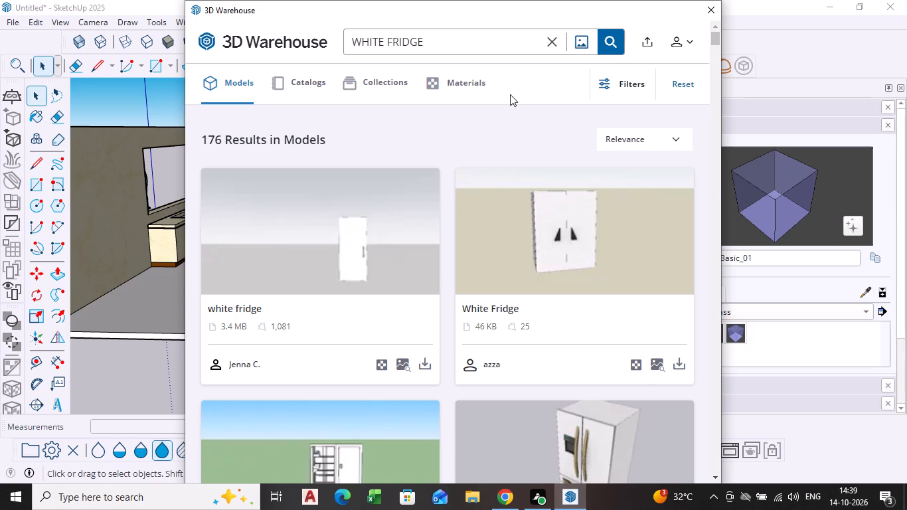
pyautogui.click(552, 43)
pyautogui.write('WINDOW')
pyautogui.press('Return')
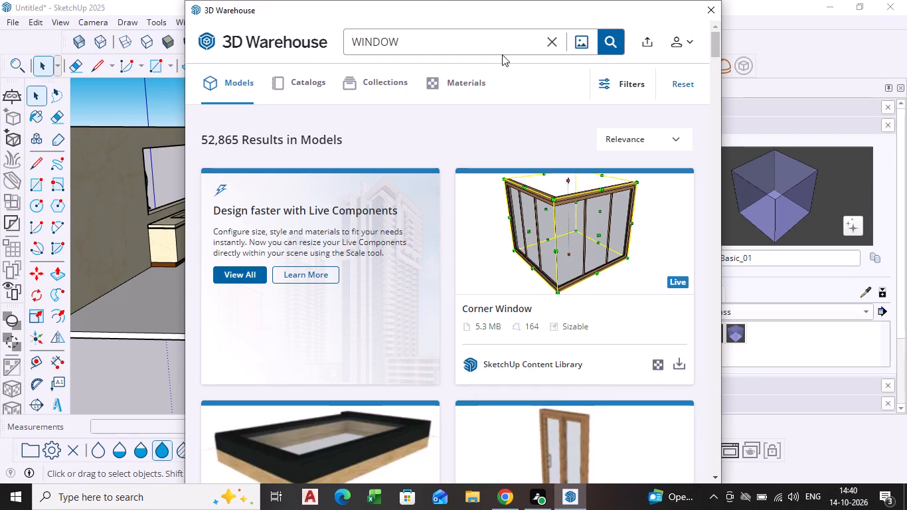
pyautogui.scroll(-3, 482, 137)
pyautogui.scroll(-4, 328, 165)
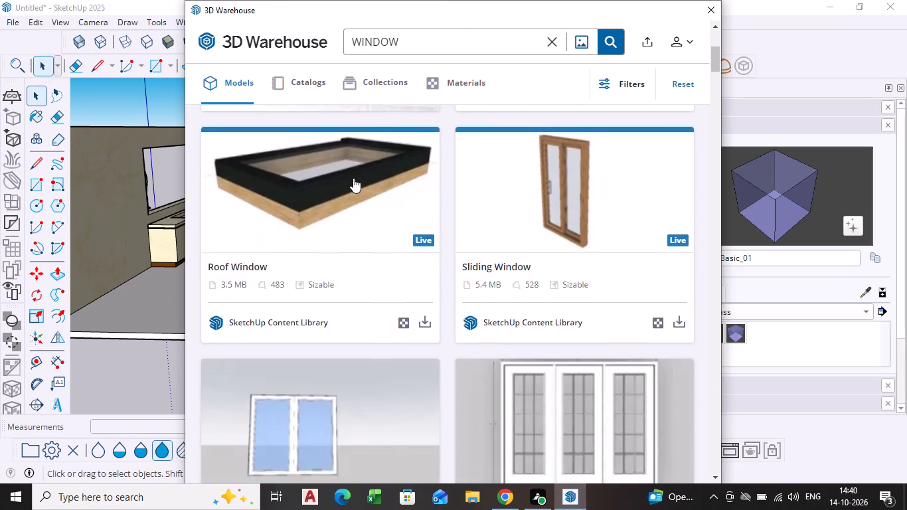
pyautogui.scroll(-1, 402, 232)
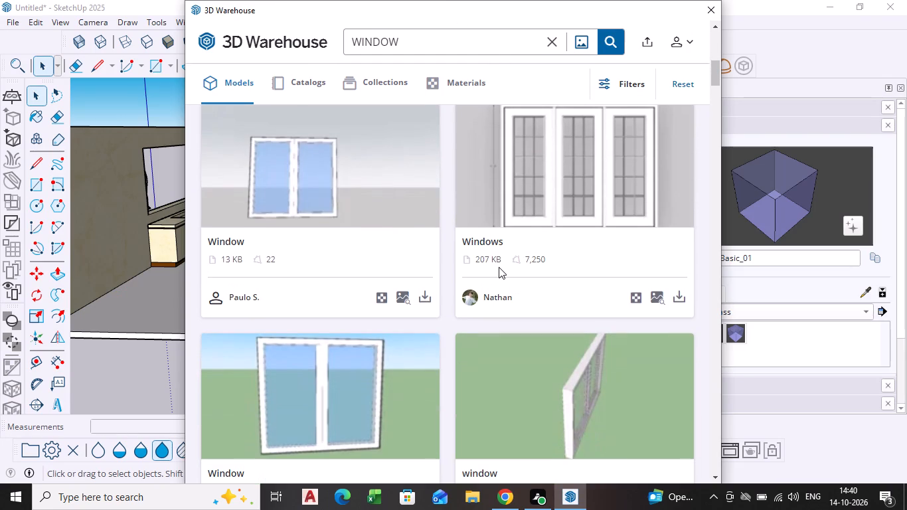
pyautogui.scroll(-10, 499, 267)
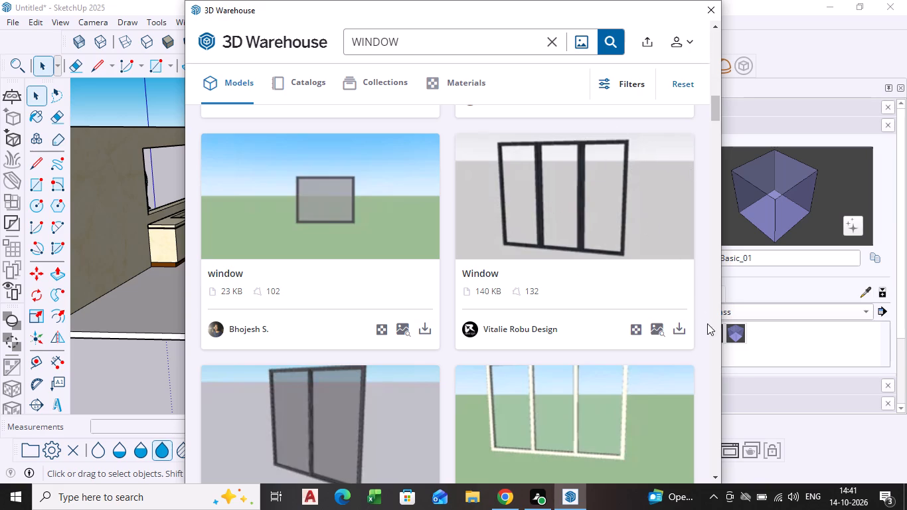
# Load the 140 KB black three-panel "Window" directly into the model and place it against the opening's lower edge near the room corner.
pyautogui.click(681, 332)
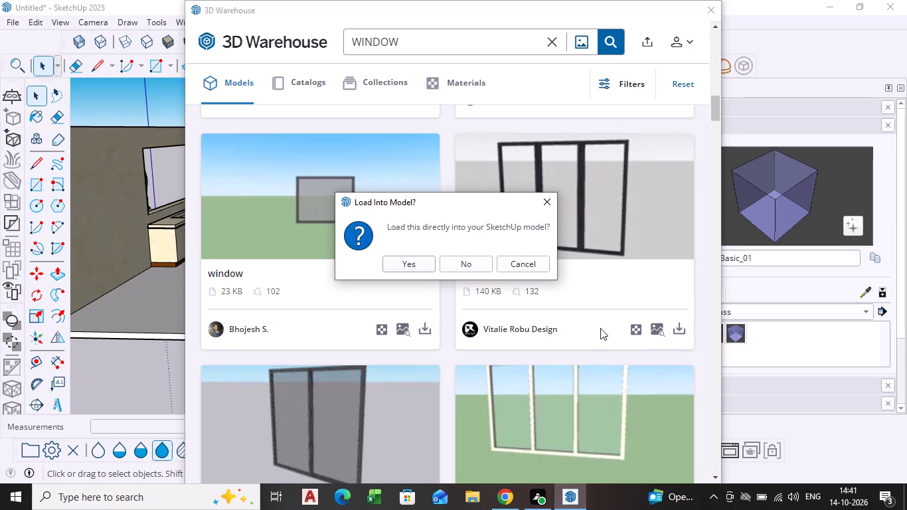
pyautogui.click(396, 264)
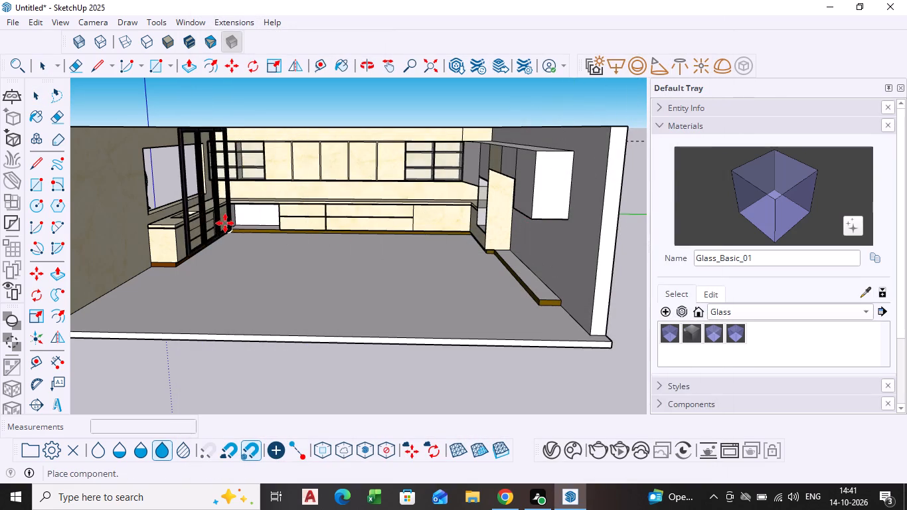
pyautogui.moveTo(224, 223); pyautogui.dragTo(105, 288, button='middle')
pyautogui.scroll(10, 145, 169)
pyautogui.scroll(-4, 229, 195)
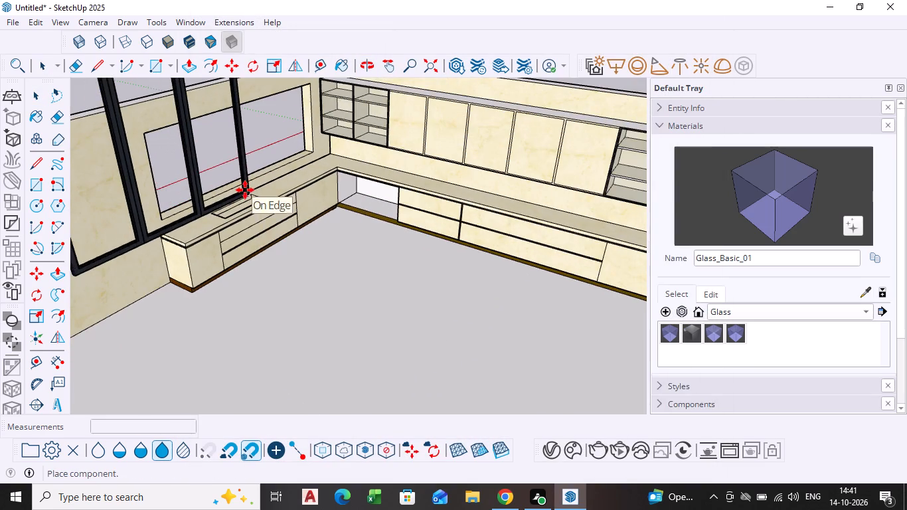
pyautogui.moveTo(245, 190); pyautogui.dragTo(247, 273, button='middle')
pyautogui.scroll(16, 312, 231)
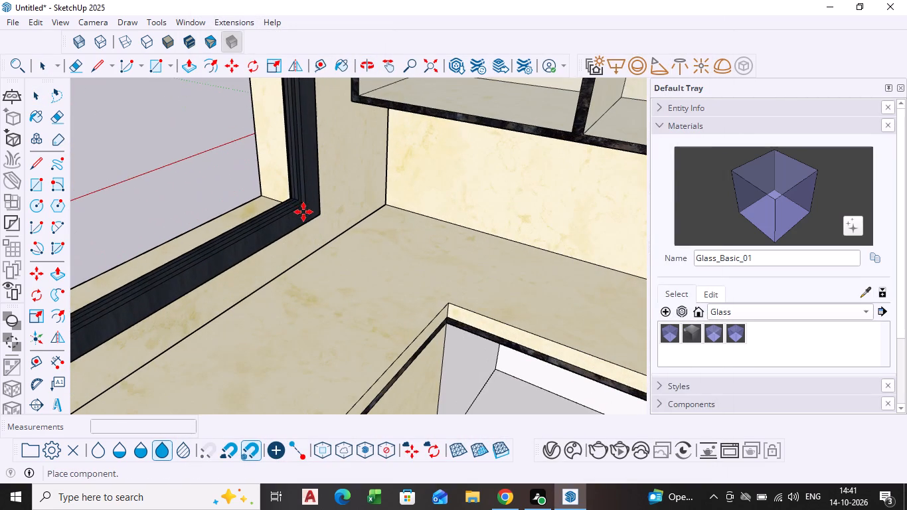
pyautogui.scroll(-1, 299, 211)
pyautogui.moveTo(299, 211); pyautogui.dragTo(331, 237, button='middle')
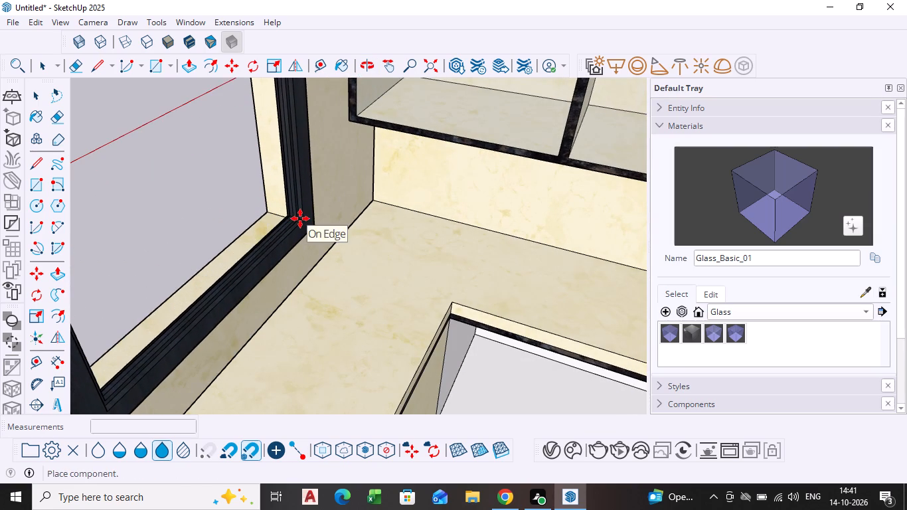
pyautogui.click(300, 218)
# Move the window about 1' 5 1/4" so its lower outer corner meets the opening's lower corner at the counter's free end.
pyautogui.scroll(-10, 302, 227)
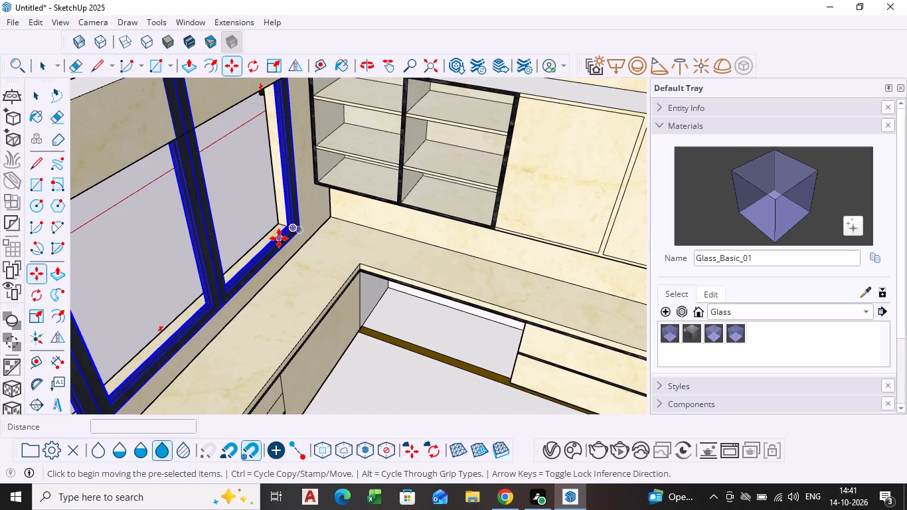
pyautogui.scroll(-12, 211, 236)
pyautogui.scroll(-1, 181, 294)
pyautogui.keyDown('shift'); pyautogui.moveTo(185, 294); pyautogui.dragTo(247, 263, button='middle'); pyautogui.keyUp('shift')
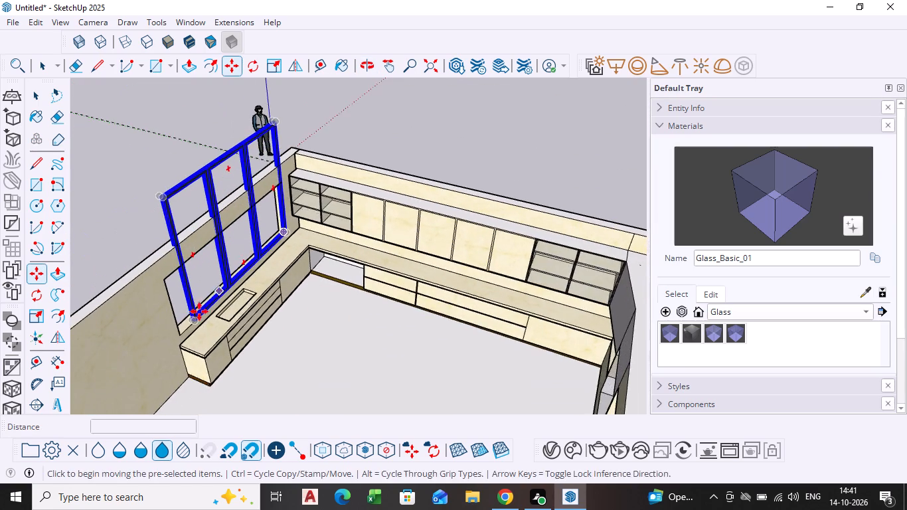
pyautogui.scroll(4, 191, 319)
pyautogui.moveTo(187, 323); pyautogui.dragTo(195, 289, button='middle')
pyautogui.scroll(9, 197, 301)
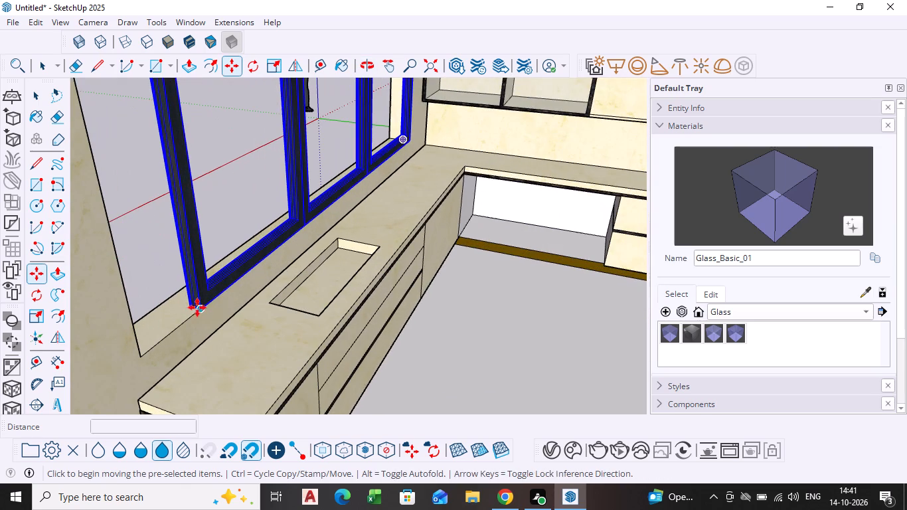
pyautogui.click(201, 307)
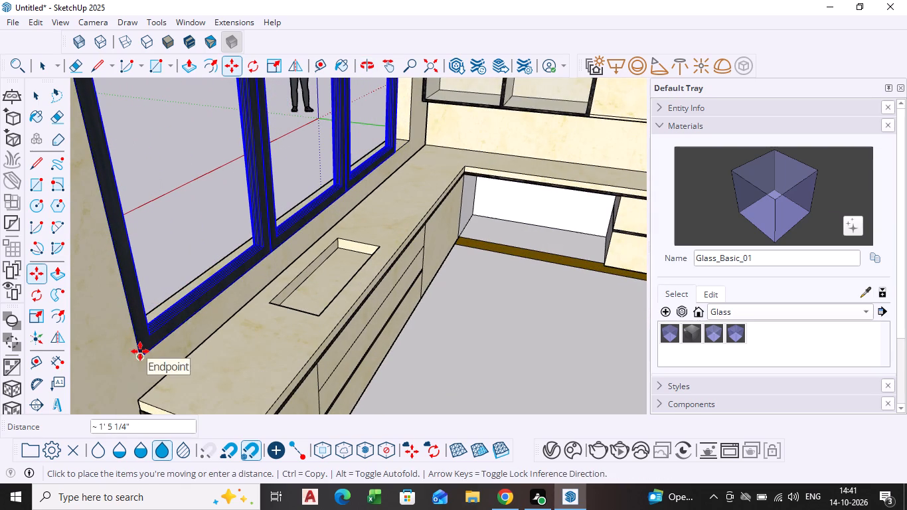
pyautogui.click(140, 351)
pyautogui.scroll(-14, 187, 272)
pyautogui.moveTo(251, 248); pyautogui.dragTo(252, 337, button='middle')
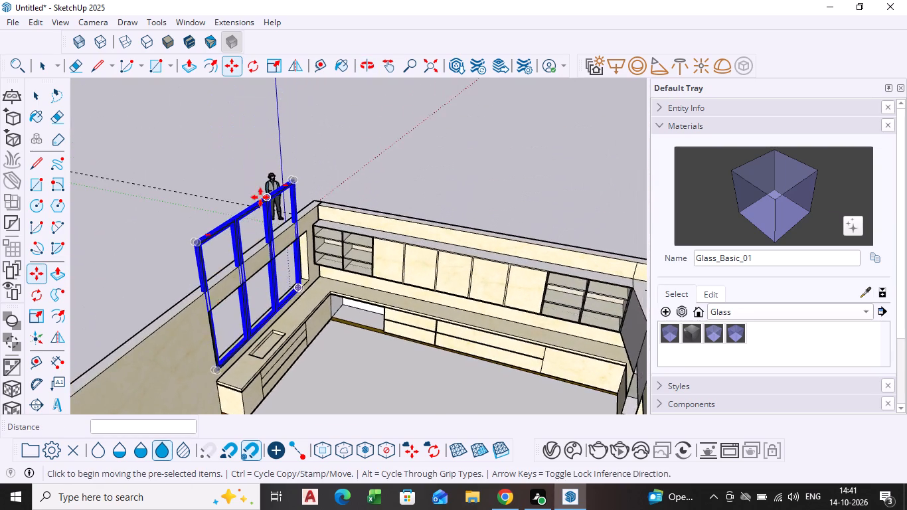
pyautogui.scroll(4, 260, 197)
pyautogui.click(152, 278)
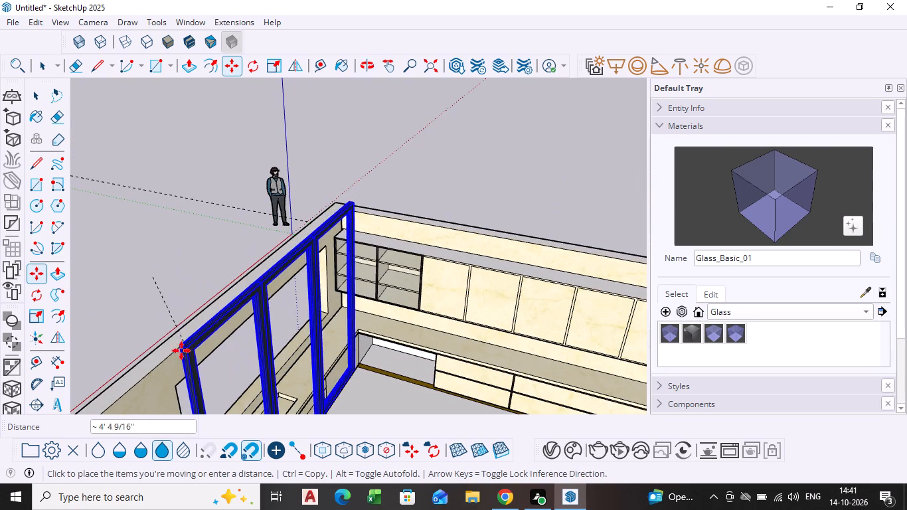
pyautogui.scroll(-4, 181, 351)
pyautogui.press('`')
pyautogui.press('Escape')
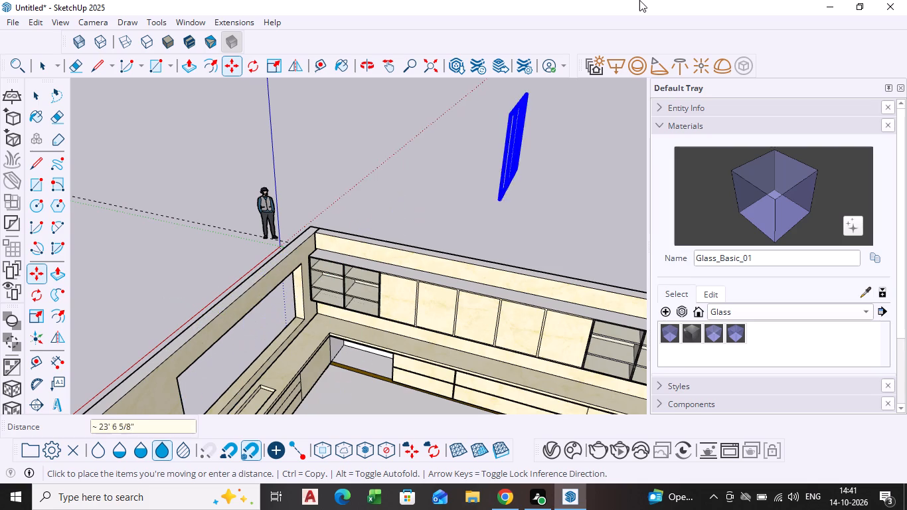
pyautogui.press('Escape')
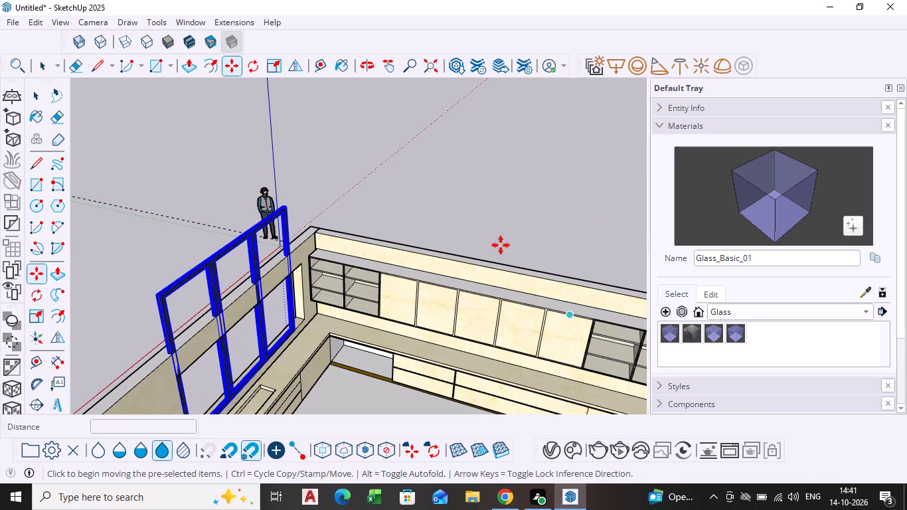
# Scale the window's height from its top outer corner to about 0.49, level with the top of the opening, keeping its width at 1.00.
pyautogui.scroll(-2, 257, 339)
pyautogui.moveTo(257, 339); pyautogui.dragTo(299, 189, button='middle')
pyautogui.scroll(5, 243, 197)
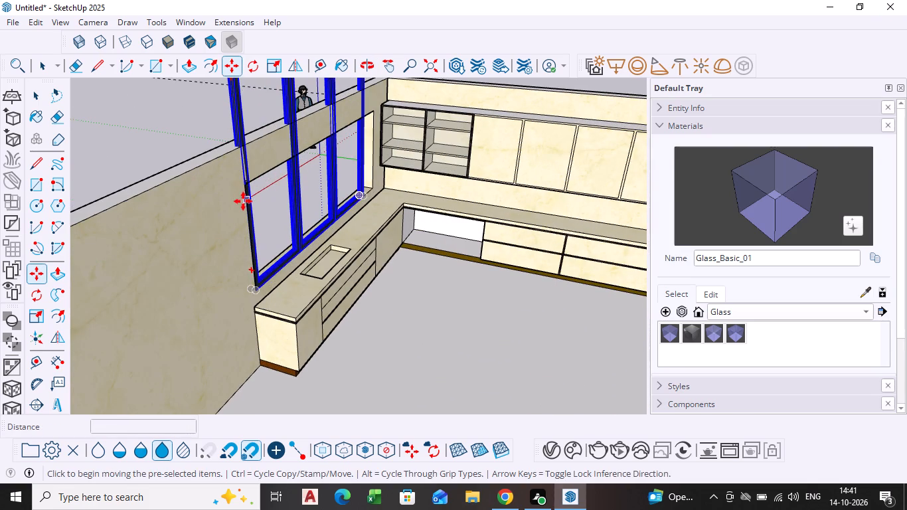
pyautogui.keyDown('shift'); pyautogui.moveTo(242, 209); pyautogui.dragTo(224, 296, button='middle'); pyautogui.keyUp('shift')
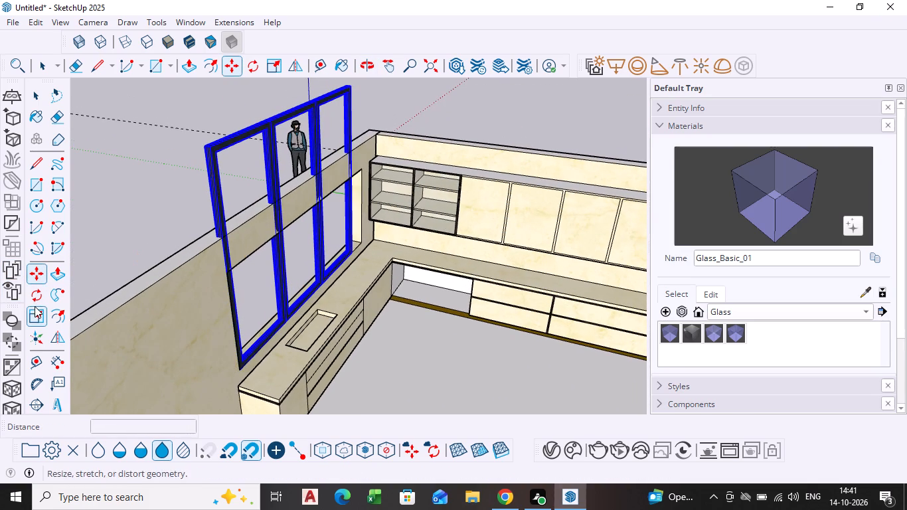
pyautogui.click(35, 306)
pyautogui.scroll(3, 202, 154)
pyautogui.click(222, 140)
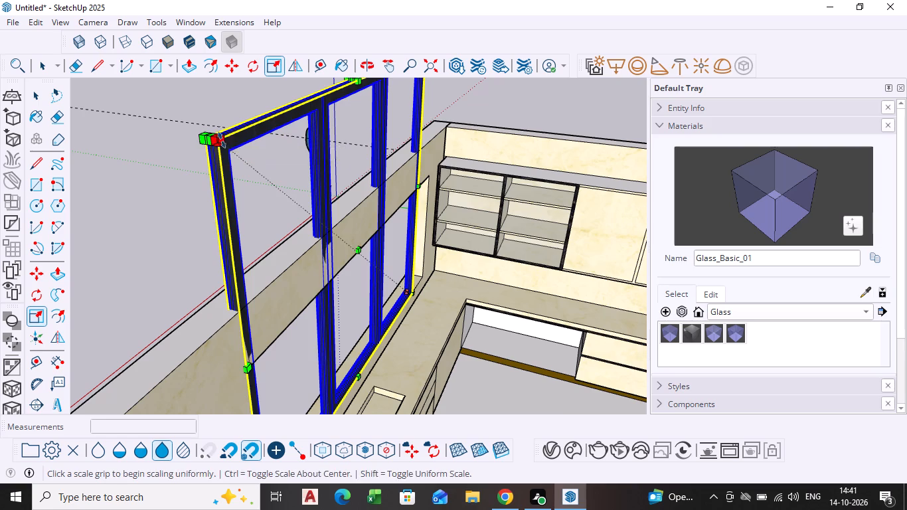
pyautogui.press('Escape')
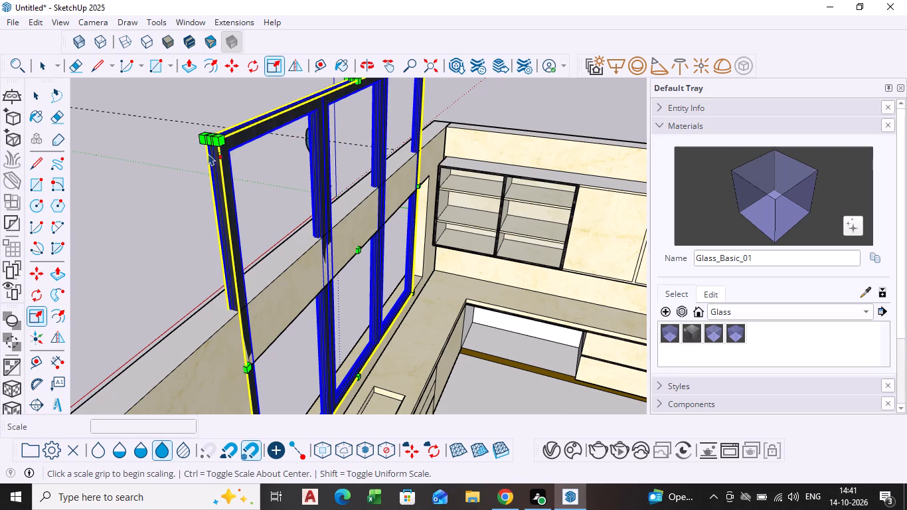
pyautogui.click(208, 143)
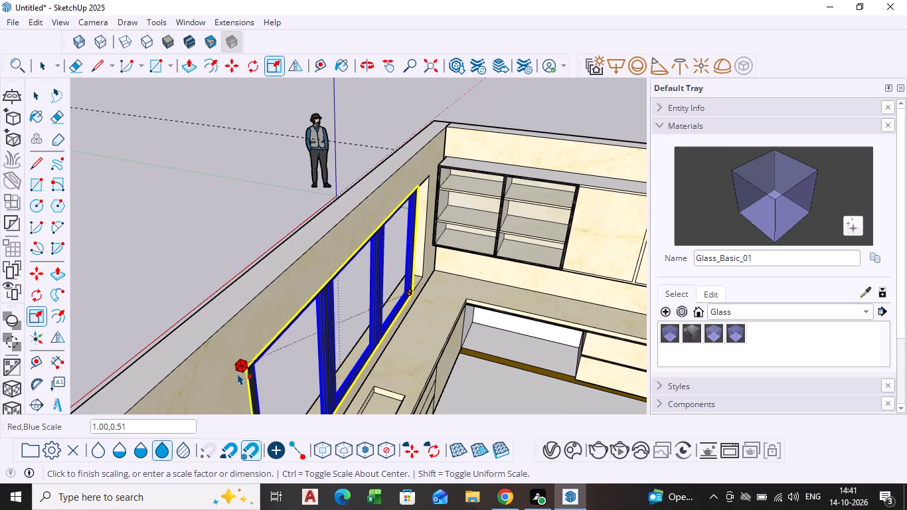
pyautogui.scroll(-2, 238, 375)
pyautogui.keyDown('shift'); pyautogui.moveTo(237, 376); pyautogui.dragTo(102, 216, button='middle'); pyautogui.keyUp('shift')
pyautogui.scroll(5, 114, 217)
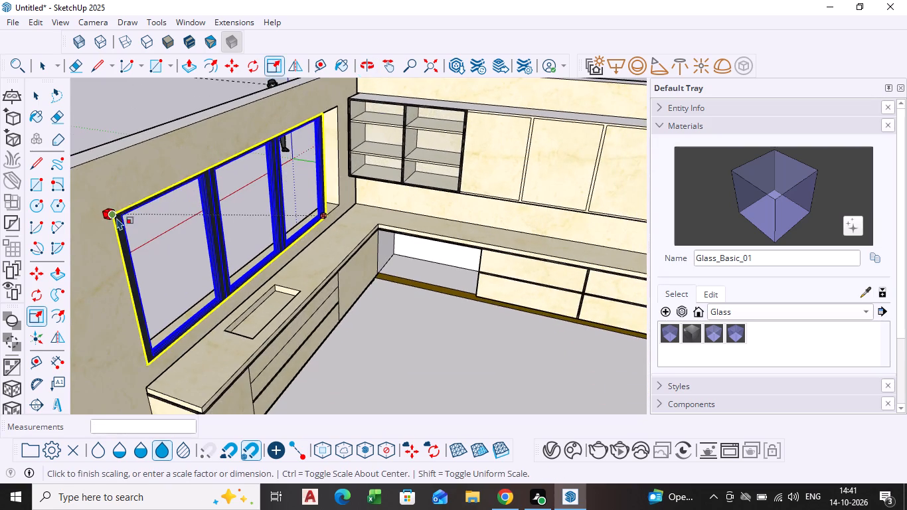
pyautogui.scroll(6, 118, 218)
pyautogui.click(111, 201)
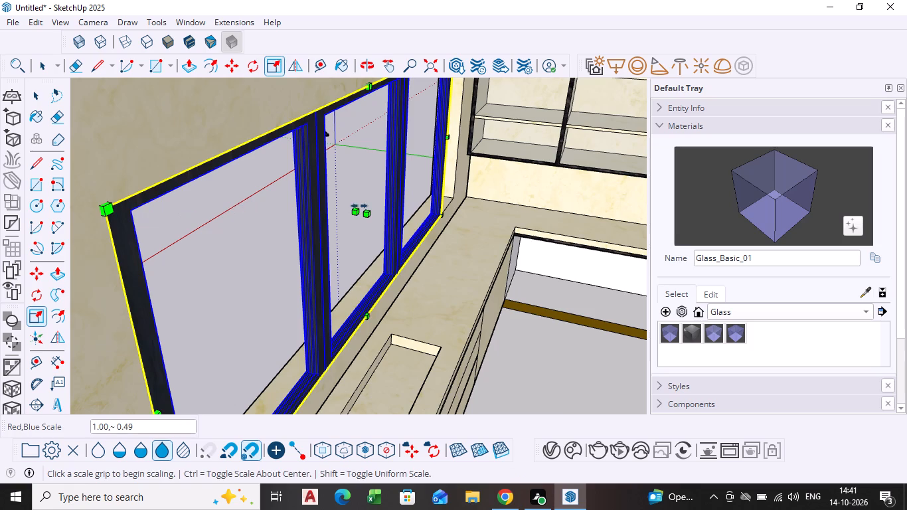
pyautogui.press('space')
pyautogui.click(548, 322)
pyautogui.scroll(-4, 461, 323)
pyautogui.moveTo(459, 323); pyautogui.dragTo(342, 277, button='middle')
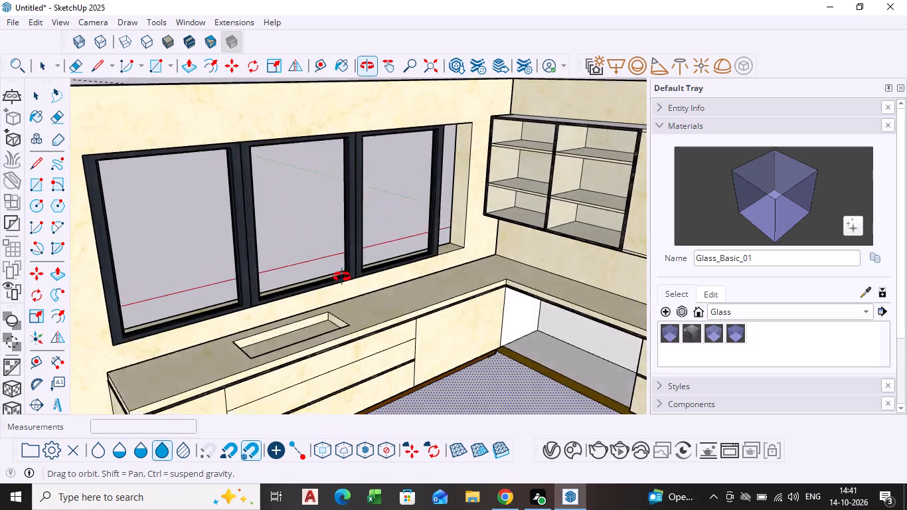
# Move the window about 6 3/16" outward so its lower corner meets the opening's lower corner on the wall's outer face.
pyautogui.moveTo(342, 277); pyautogui.dragTo(330, 256, button='middle')
pyautogui.scroll(-4, 280, 248)
pyautogui.scroll(-1, 214, 277)
pyautogui.moveTo(214, 277); pyautogui.dragTo(214, 281, button='middle')
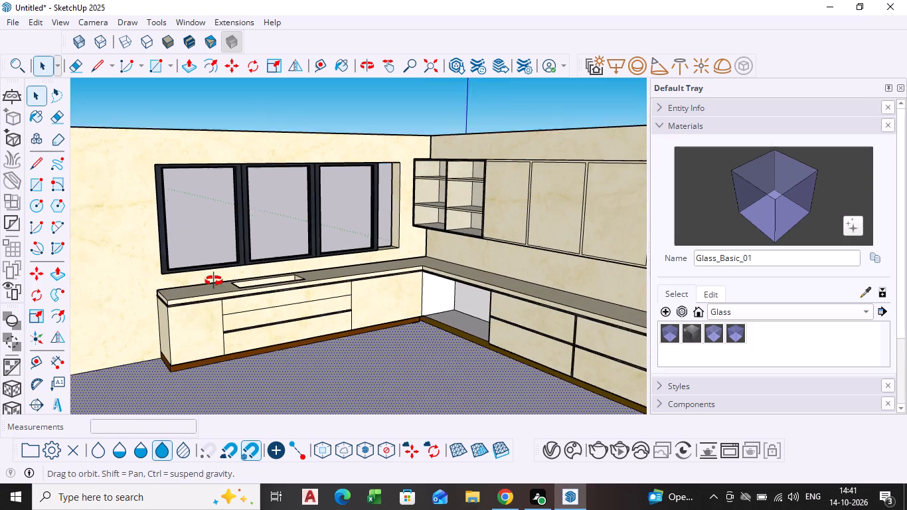
pyautogui.moveTo(214, 281); pyautogui.dragTo(559, 335, button='middle')
pyautogui.scroll(5, 389, 343)
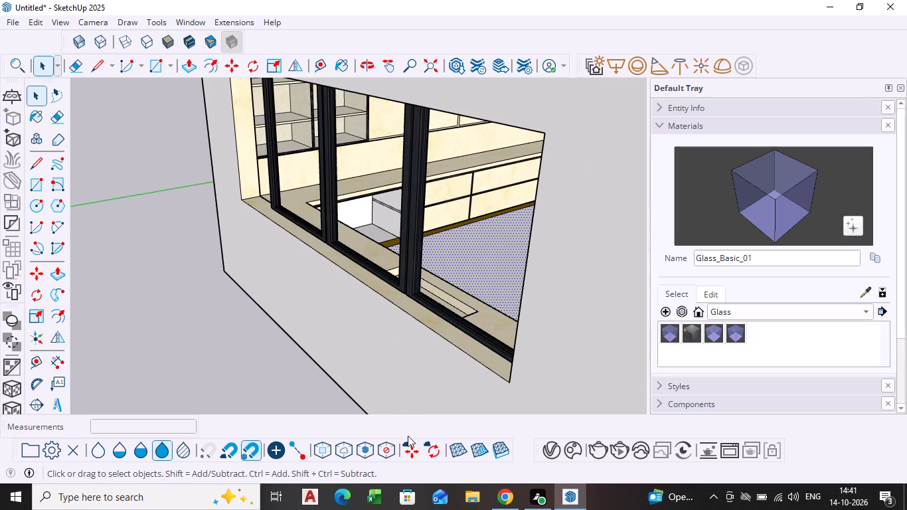
pyautogui.scroll(1, 781, 471)
pyautogui.scroll(-3, 477, 244)
pyautogui.keyDown('shift'); pyautogui.moveTo(477, 244); pyautogui.dragTo(347, 220, button='middle'); pyautogui.keyUp('shift')
pyautogui.moveTo(333, 280); pyautogui.dragTo(480, 290, button='middle')
pyautogui.scroll(5, 506, 286)
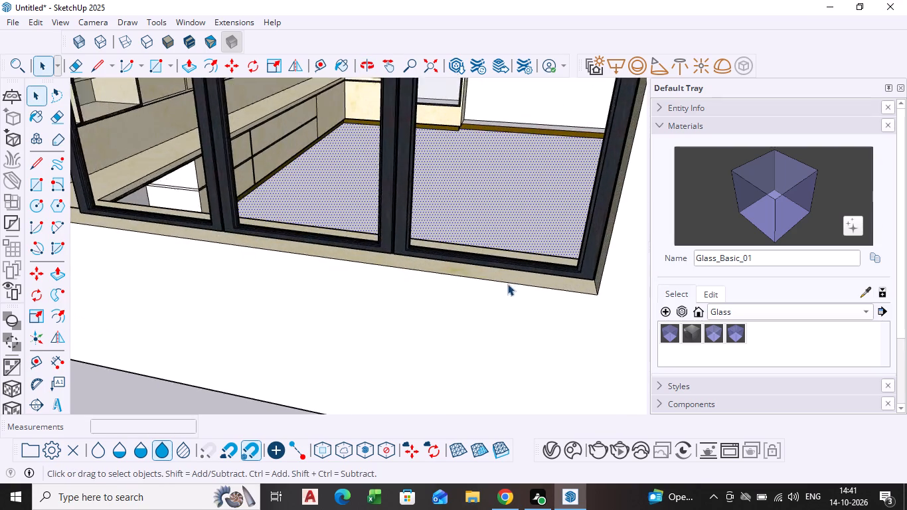
pyautogui.scroll(4, 507, 284)
pyautogui.scroll(-1, 521, 276)
pyautogui.keyDown('shift'); pyautogui.moveTo(521, 276); pyautogui.dragTo(404, 274, button='middle'); pyautogui.keyUp('shift')
pyautogui.scroll(5, 476, 268)
pyautogui.click(487, 265)
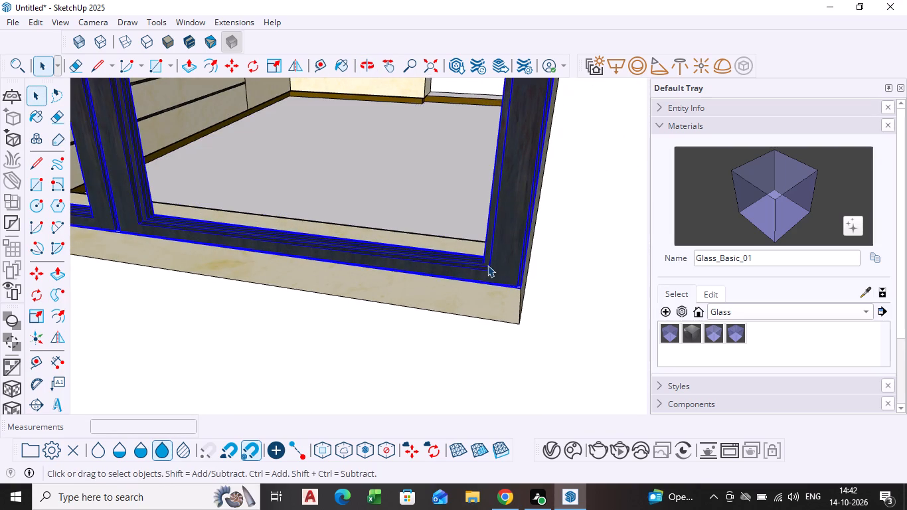
pyautogui.press('m')
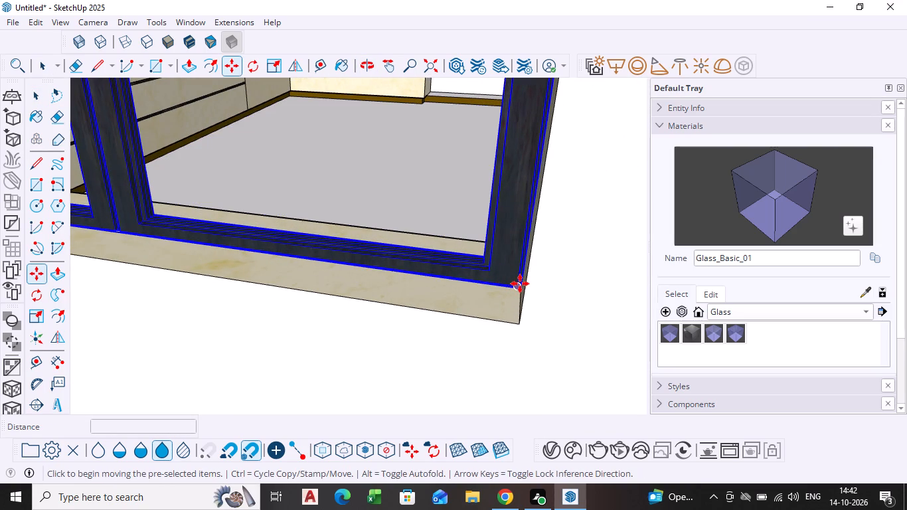
pyautogui.click(520, 284)
pyautogui.click(519, 319)
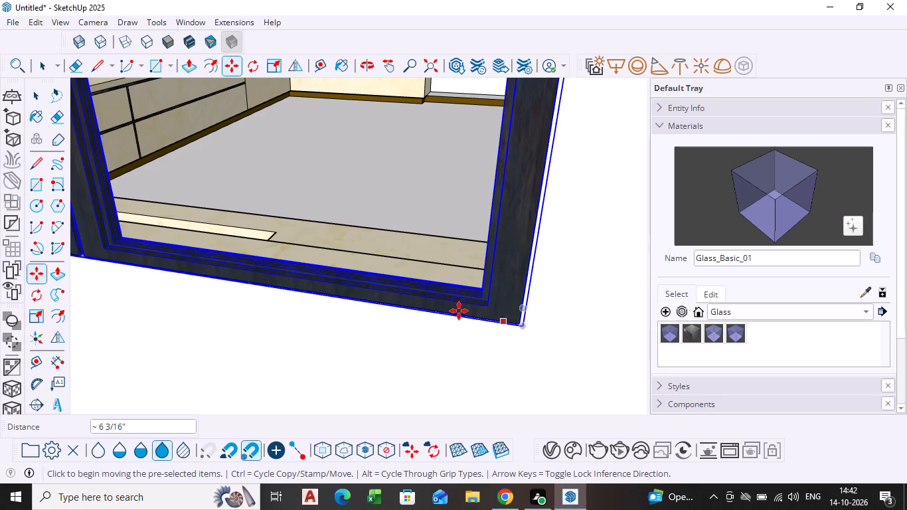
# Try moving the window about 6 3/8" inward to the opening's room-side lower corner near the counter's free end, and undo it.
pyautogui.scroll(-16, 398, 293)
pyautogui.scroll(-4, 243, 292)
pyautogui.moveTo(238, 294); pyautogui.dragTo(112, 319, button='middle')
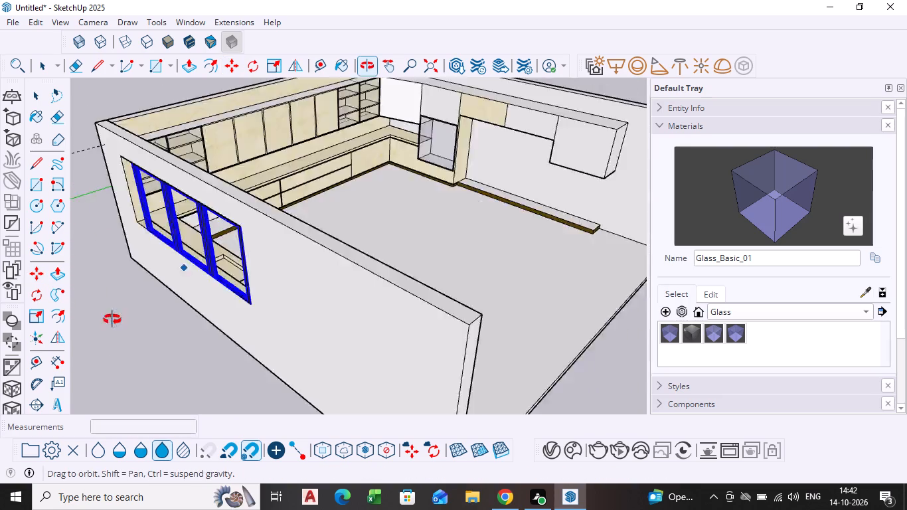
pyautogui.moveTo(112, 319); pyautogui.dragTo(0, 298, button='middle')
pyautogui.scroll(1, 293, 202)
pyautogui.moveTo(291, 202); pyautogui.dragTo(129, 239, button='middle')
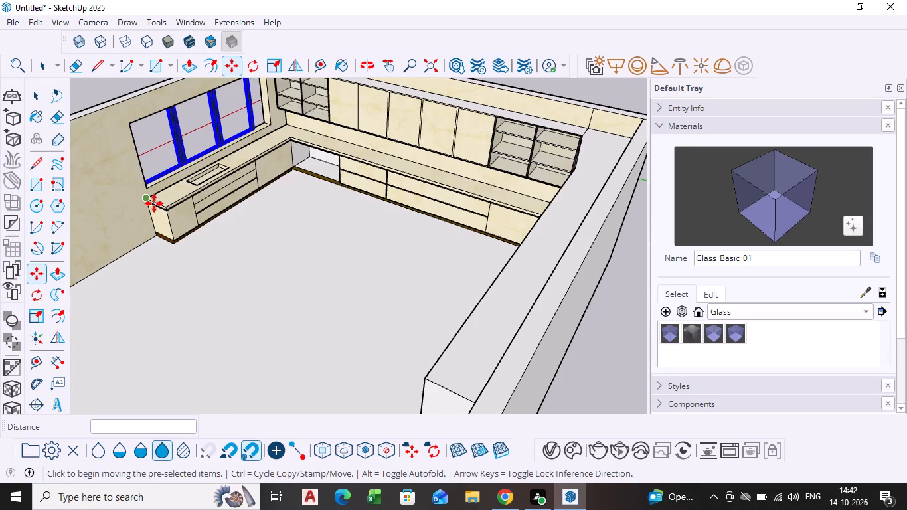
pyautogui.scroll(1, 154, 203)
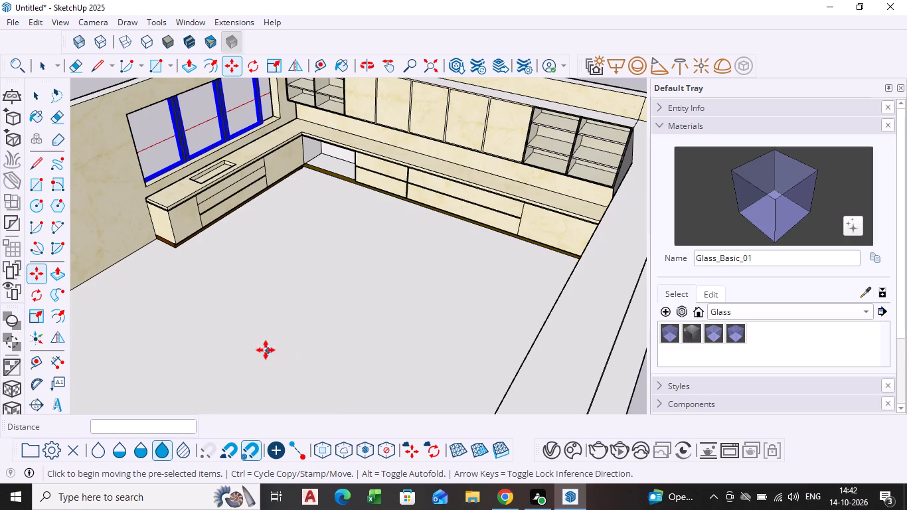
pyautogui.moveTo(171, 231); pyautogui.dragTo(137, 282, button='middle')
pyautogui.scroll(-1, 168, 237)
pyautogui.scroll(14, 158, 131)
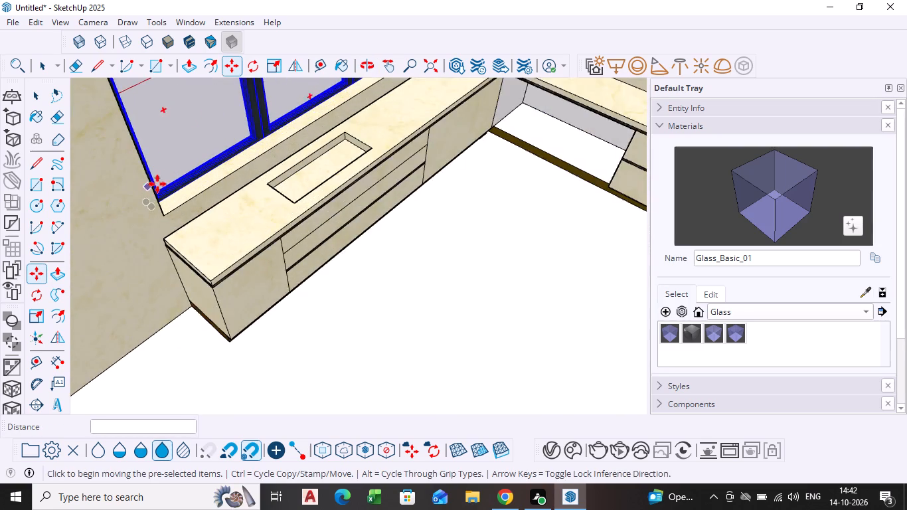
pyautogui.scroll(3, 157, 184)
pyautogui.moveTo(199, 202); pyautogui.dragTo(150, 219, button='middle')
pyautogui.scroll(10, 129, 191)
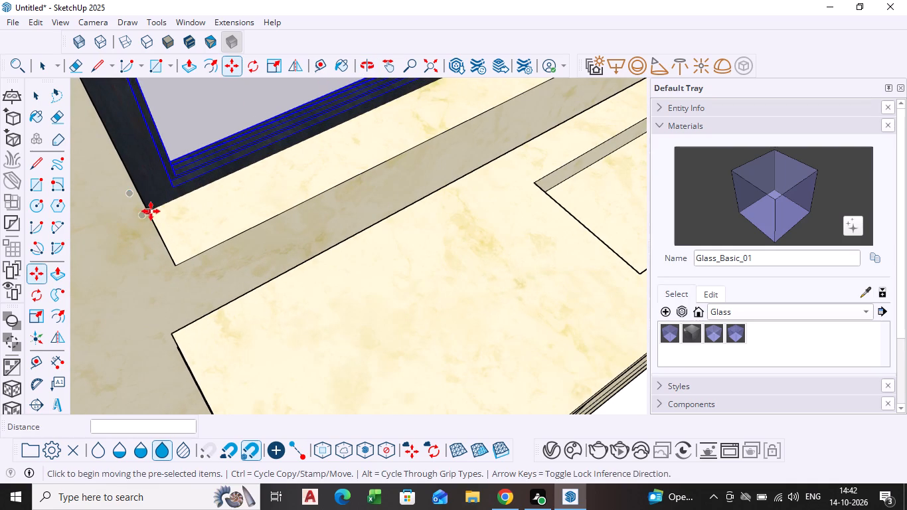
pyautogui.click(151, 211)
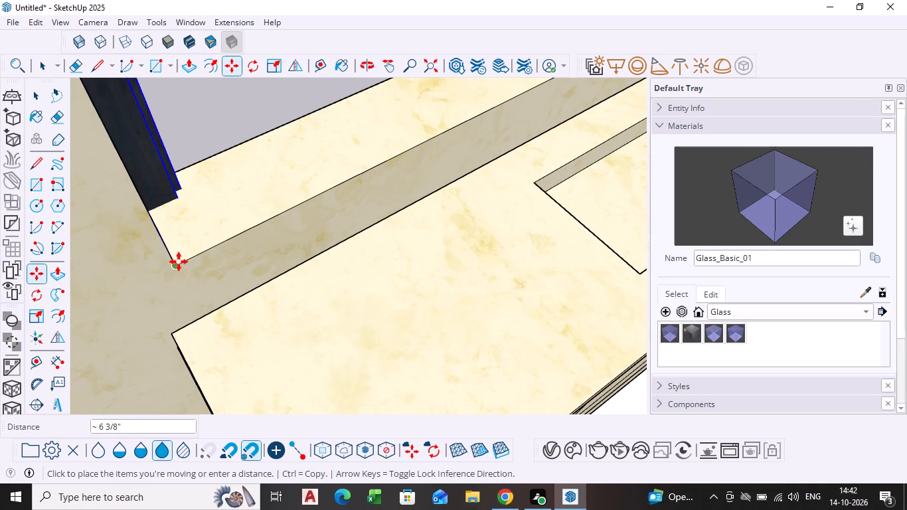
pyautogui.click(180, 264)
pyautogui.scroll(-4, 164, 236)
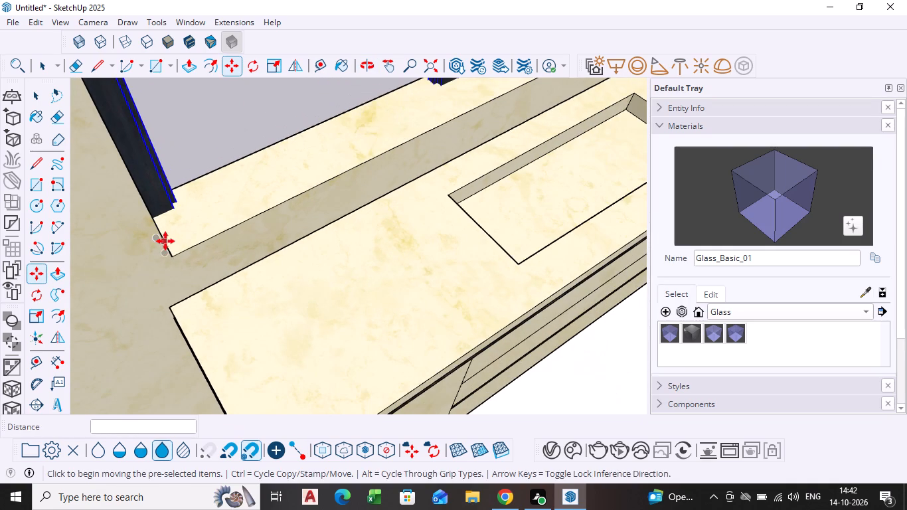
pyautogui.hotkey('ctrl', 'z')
# Scale the window's depth along the green axis to about 3.54, extending the frame toward the room-side wall face.
pyautogui.moveTo(151, 193); pyautogui.dragTo(518, 184, button='middle')
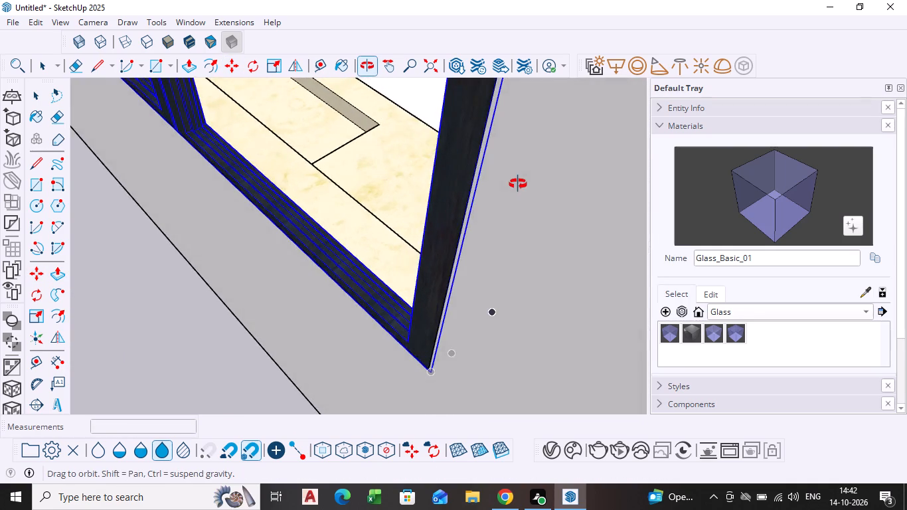
pyautogui.moveTo(518, 184); pyautogui.dragTo(198, 227, button='middle')
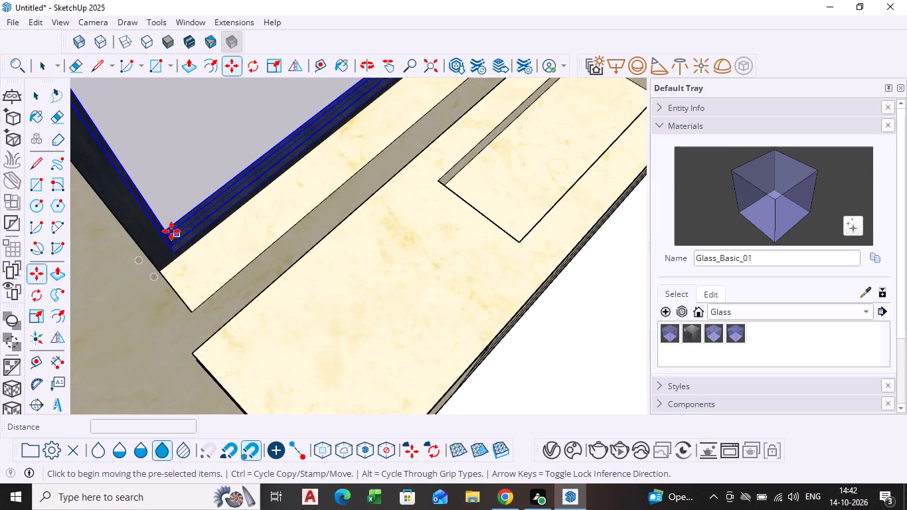
pyautogui.scroll(4, 171, 231)
pyautogui.press('space')
pyautogui.scroll(-3, 147, 256)
pyautogui.moveTo(143, 256); pyautogui.dragTo(42, 256, button='middle')
pyautogui.scroll(3, 65, 224)
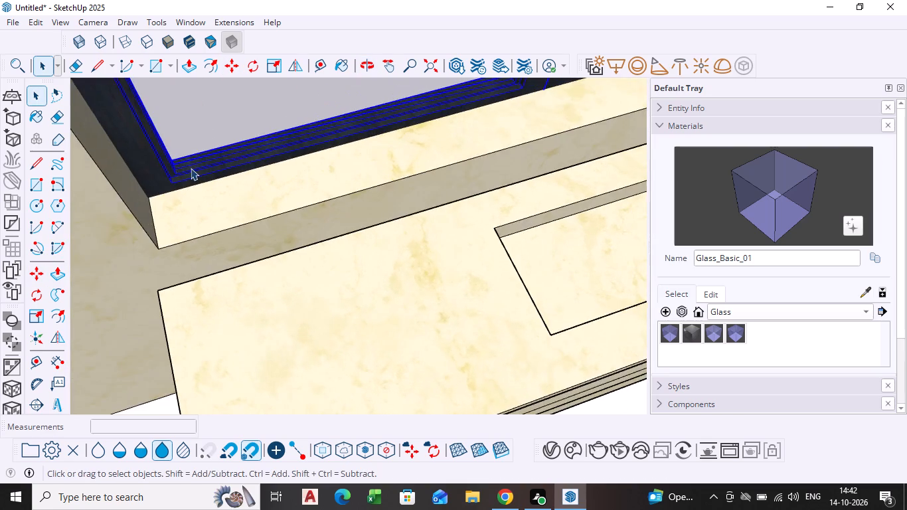
pyautogui.scroll(2, 191, 168)
pyautogui.click(149, 164)
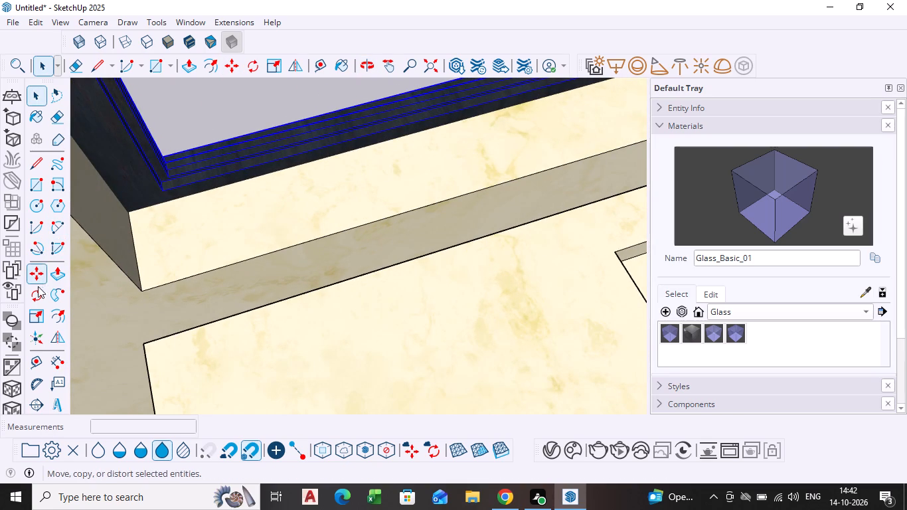
pyautogui.click(39, 313)
pyautogui.scroll(-13, 115, 202)
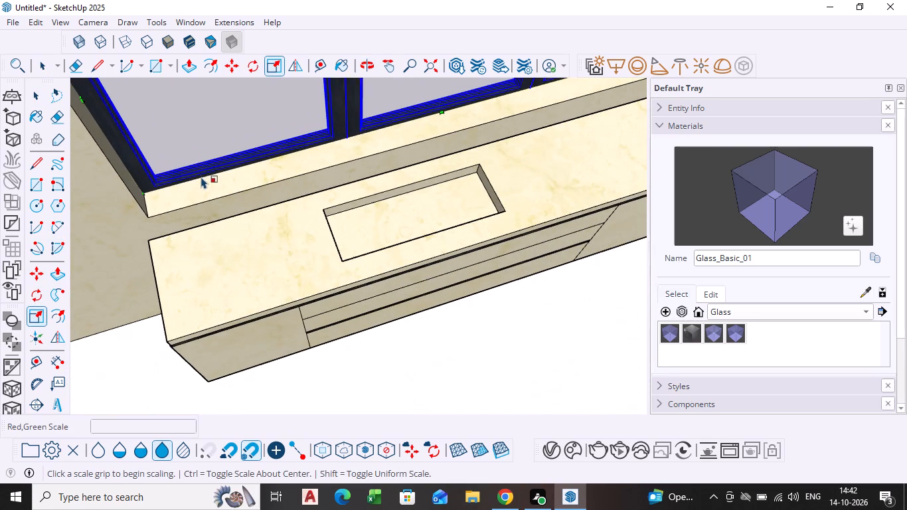
pyautogui.scroll(-2, 221, 191)
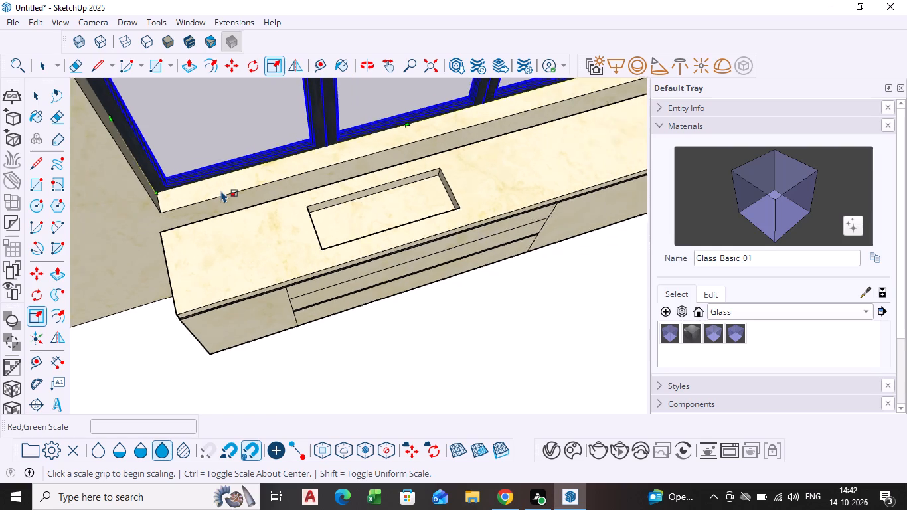
pyautogui.scroll(-7, 221, 191)
pyautogui.keyDown('shift'); pyautogui.moveTo(216, 185); pyautogui.dragTo(176, 270, button='middle'); pyautogui.keyUp('shift')
pyautogui.scroll(8, 256, 197)
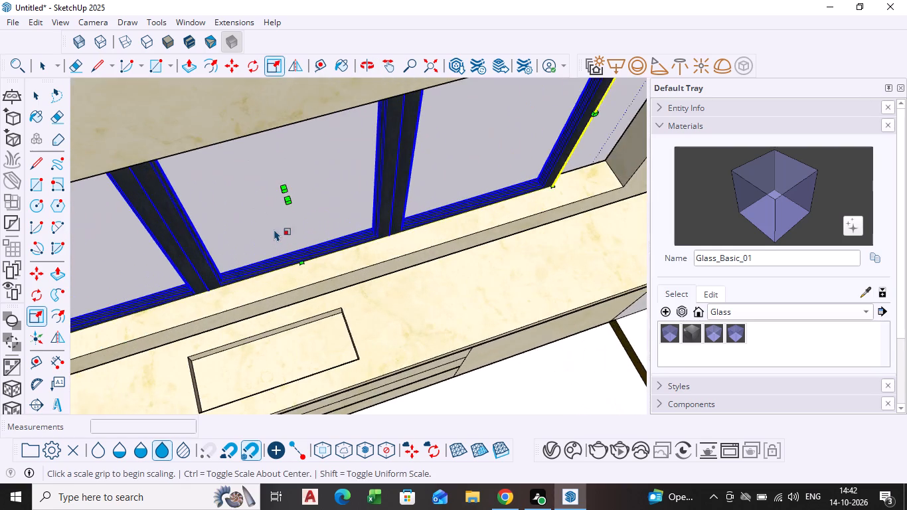
pyautogui.moveTo(271, 222); pyautogui.dragTo(282, 165, button='middle')
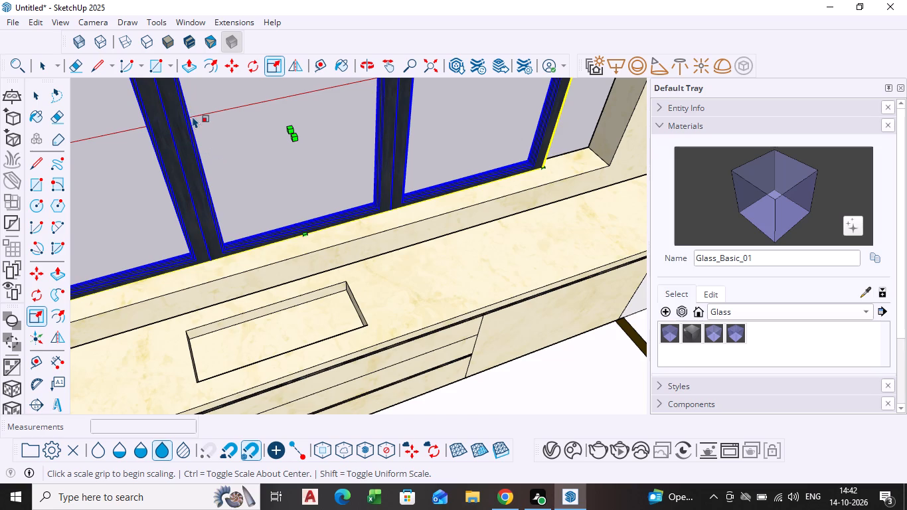
pyautogui.scroll(-3, 148, 145)
pyautogui.scroll(-3, 203, 187)
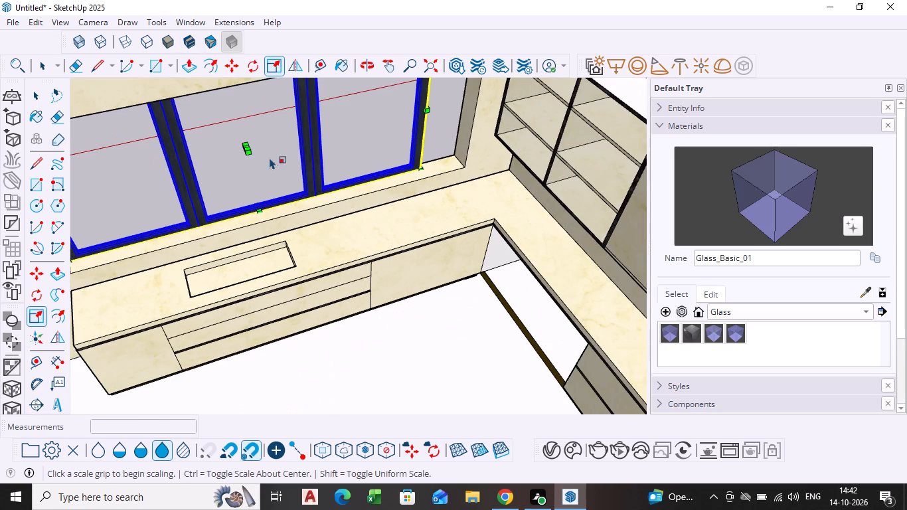
pyautogui.click(250, 153)
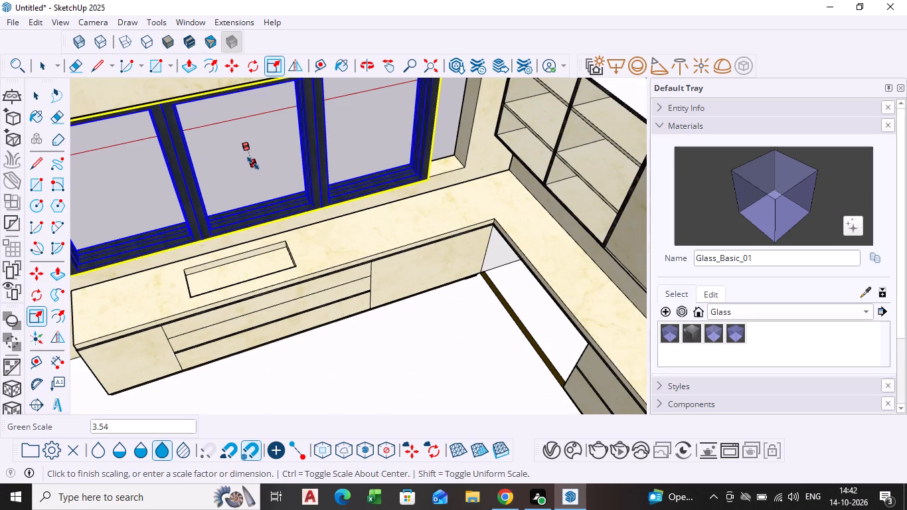
pyautogui.click(253, 163)
# Scale the window's width along the red axis to about 1.11, reaching the opening's side near the room corner, and deselect it.
pyautogui.scroll(-2, 442, 199)
pyautogui.moveTo(442, 199); pyautogui.dragTo(245, 181, button='middle')
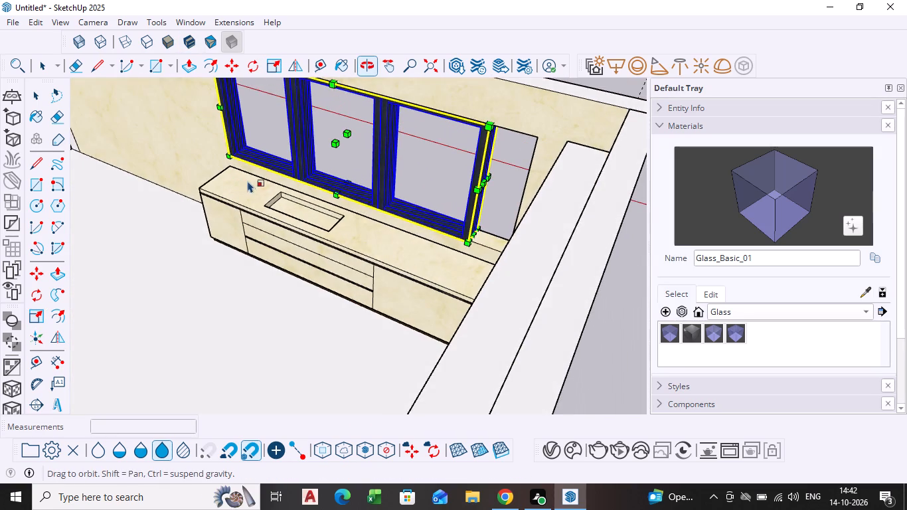
pyautogui.scroll(8, 459, 195)
pyautogui.moveTo(513, 183); pyautogui.dragTo(495, 189, button='middle')
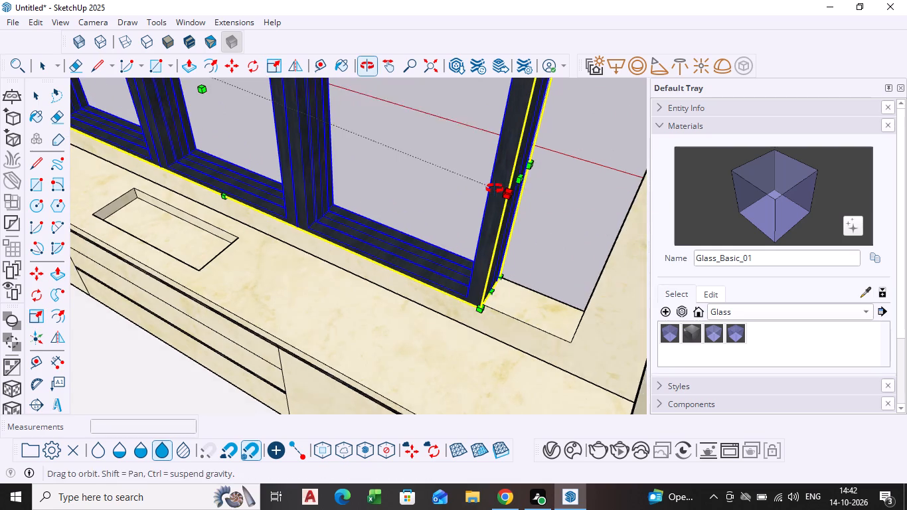
pyautogui.moveTo(495, 189); pyautogui.dragTo(482, 191, button='middle')
pyautogui.click(511, 195)
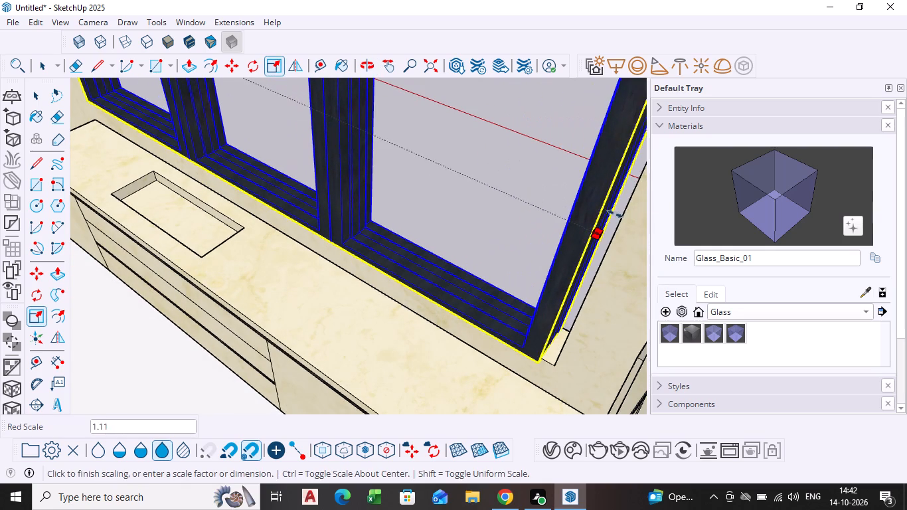
pyautogui.click(625, 219)
pyautogui.scroll(-6, 490, 244)
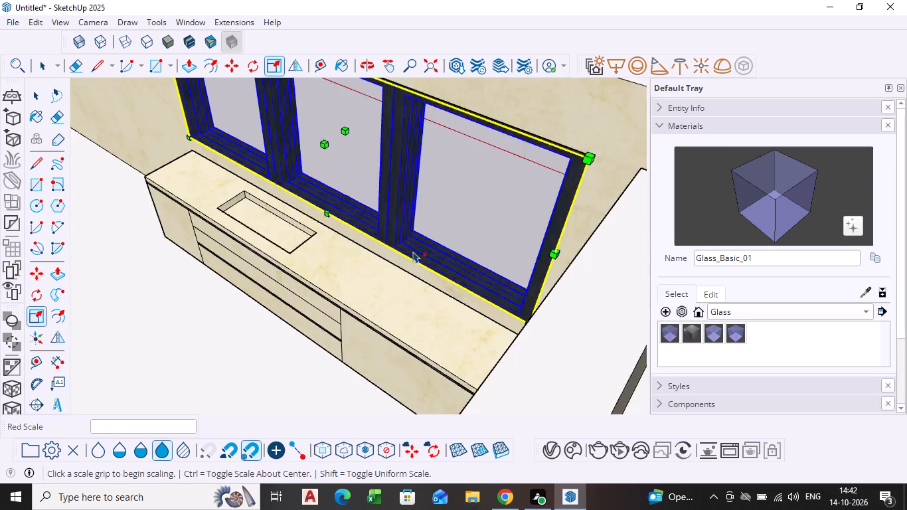
pyautogui.scroll(-5, 413, 251)
pyautogui.press('space')
pyautogui.click(542, 132)
# Scale the whole window uniformly to about 0.98 from its lower room-side corner at the counter's free end.
pyautogui.scroll(-1, 357, 243)
pyautogui.moveTo(357, 243); pyautogui.dragTo(509, 131, button='middle')
pyautogui.scroll(4, 317, 209)
pyautogui.moveTo(295, 226); pyautogui.dragTo(535, 258, button='middle')
pyautogui.scroll(1, 535, 258)
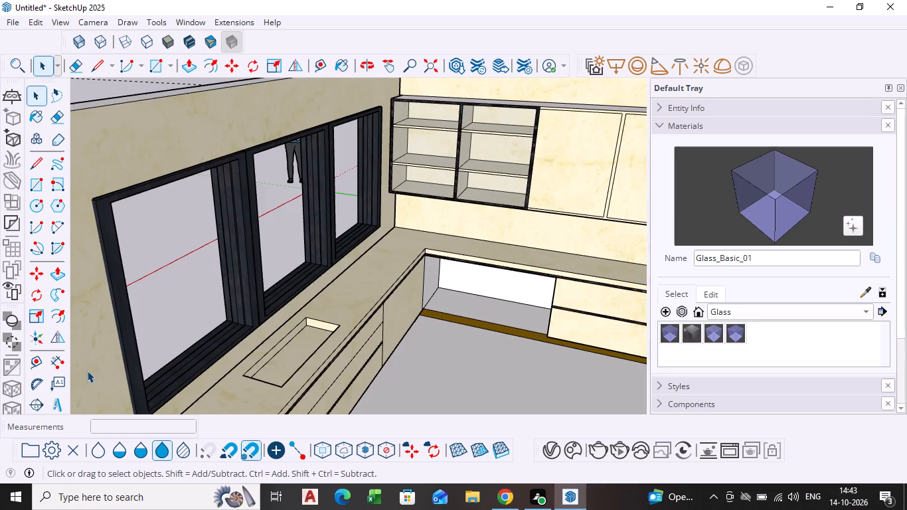
pyautogui.scroll(4, 84, 377)
pyautogui.scroll(-3, 172, 355)
pyautogui.moveTo(172, 355); pyautogui.dragTo(228, 265, button='middle')
pyautogui.keyDown('shift'); pyautogui.scroll(1, 228, 265); pyautogui.keyUp('shift')
pyautogui.moveTo(228, 298); pyautogui.dragTo(205, 309, button='middle')
pyautogui.scroll(5, 211, 309)
pyautogui.click(205, 325)
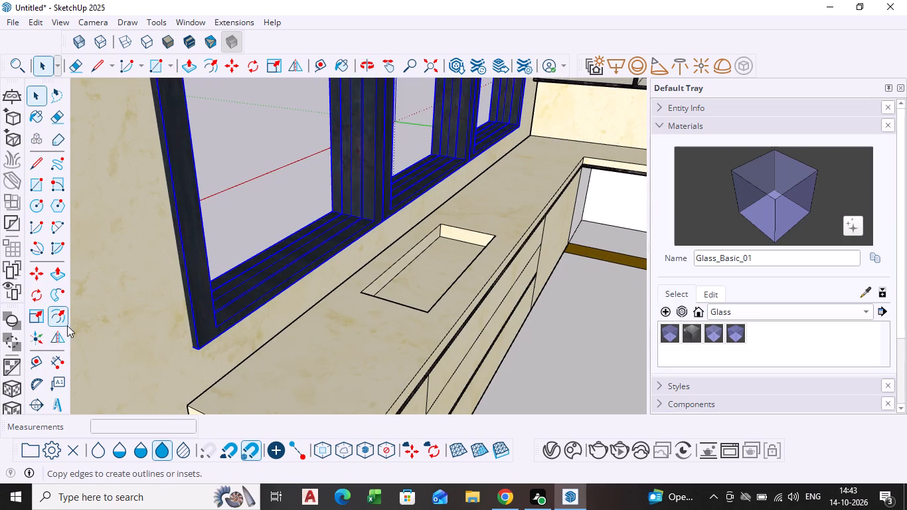
pyautogui.click(33, 315)
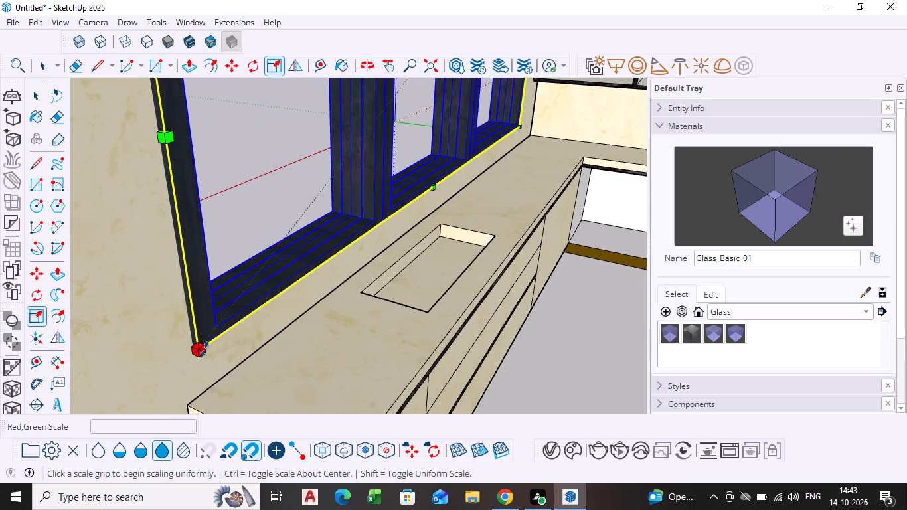
pyautogui.click(200, 348)
pyautogui.scroll(5, 194, 331)
pyautogui.moveTo(194, 331); pyautogui.dragTo(189, 333, button='middle')
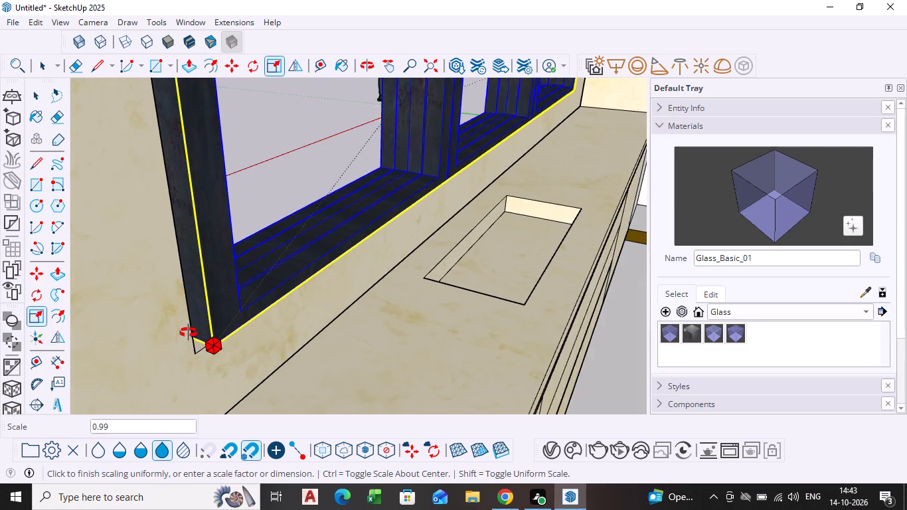
pyautogui.moveTo(189, 333); pyautogui.dragTo(170, 343, button='middle')
pyautogui.scroll(4, 179, 328)
pyautogui.moveTo(189, 319); pyautogui.dragTo(141, 346, button='middle')
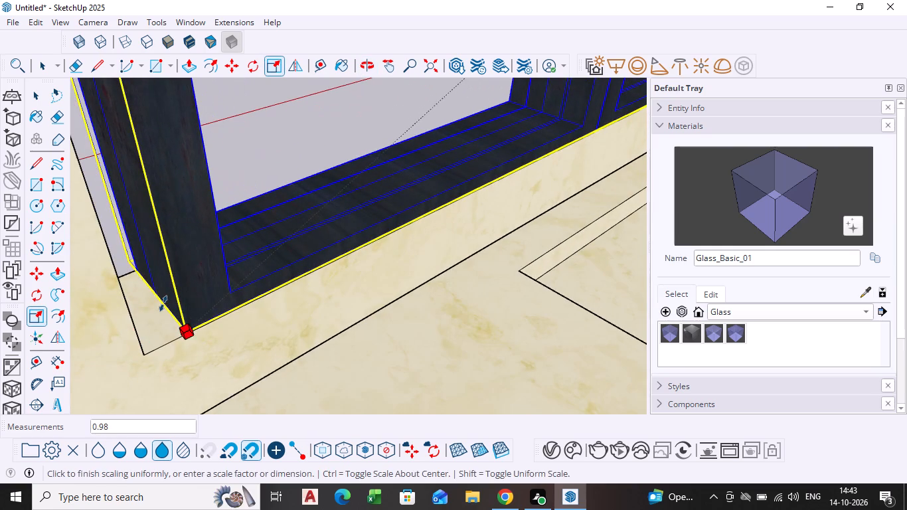
pyautogui.click(163, 303)
# Scale the window's width to about 1.02 and height to about 0.92 from its lower corner at the counter's free end, and deselect it.
pyautogui.click(152, 297)
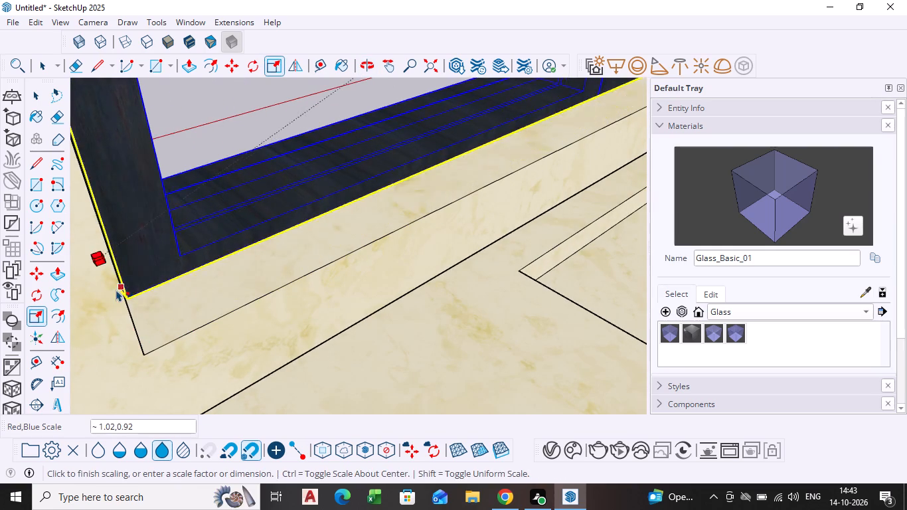
pyautogui.click(115, 296)
pyautogui.scroll(-11, 232, 307)
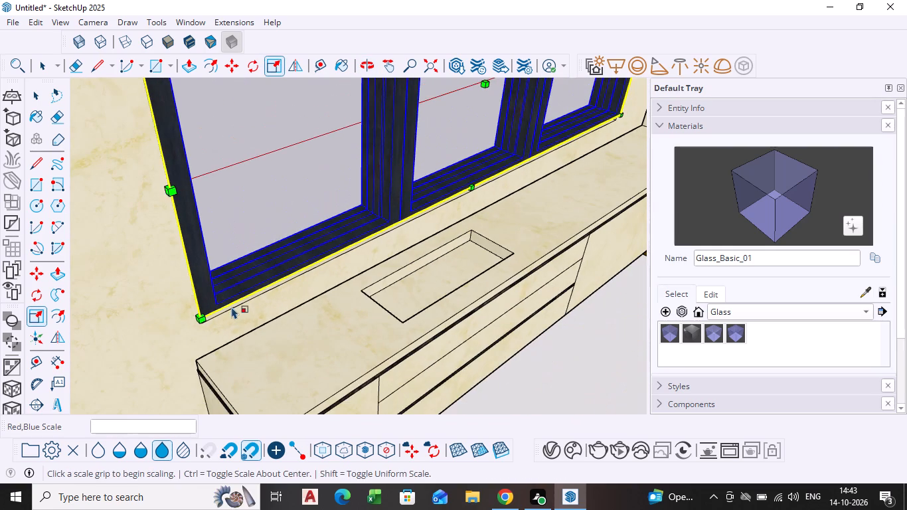
pyautogui.press('space')
pyautogui.click(588, 372)
pyautogui.scroll(-6, 313, 305)
pyautogui.scroll(-4, 167, 299)
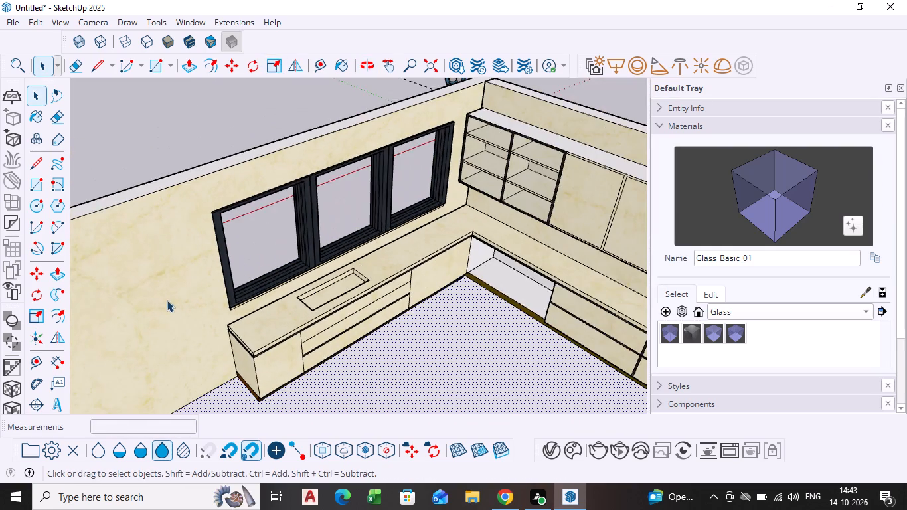
# Scale the window's depth along the green axis to about 0.68, keeping its width at 1.00, and deselect it.
pyautogui.moveTo(169, 304); pyautogui.dragTo(405, 288, button='middle')
pyautogui.scroll(9, 389, 279)
pyautogui.scroll(-1, 418, 244)
pyautogui.moveTo(418, 244); pyautogui.dragTo(228, 274, button='middle')
pyautogui.scroll(4, 322, 323)
pyautogui.click(316, 325)
pyautogui.scroll(-5, 311, 325)
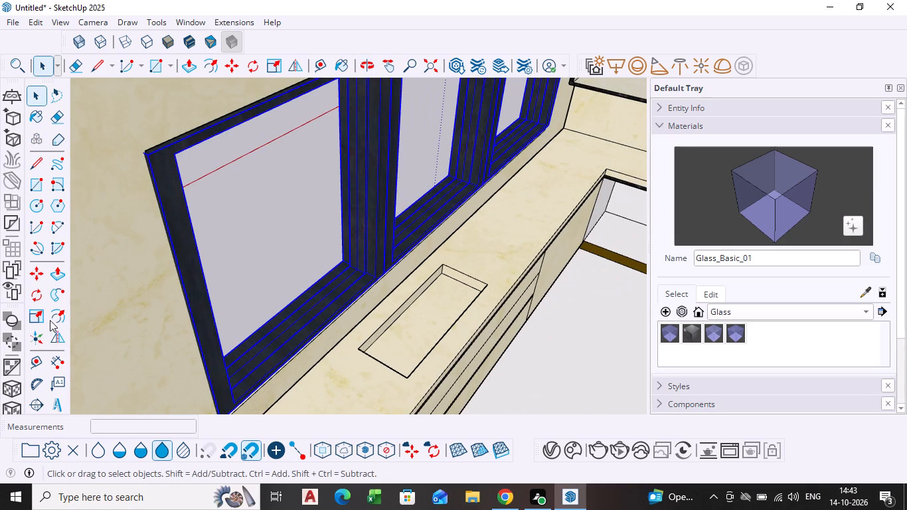
pyautogui.click(36, 320)
pyautogui.scroll(-1, 270, 370)
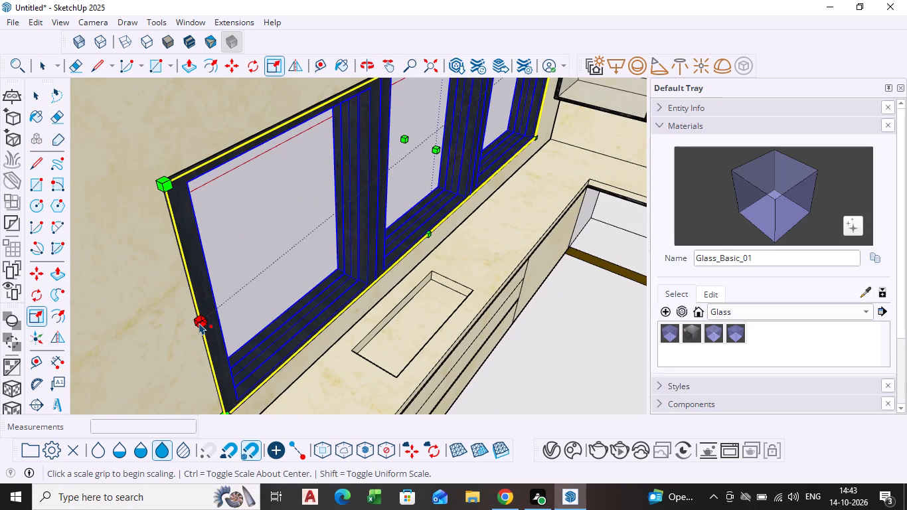
pyautogui.click(199, 323)
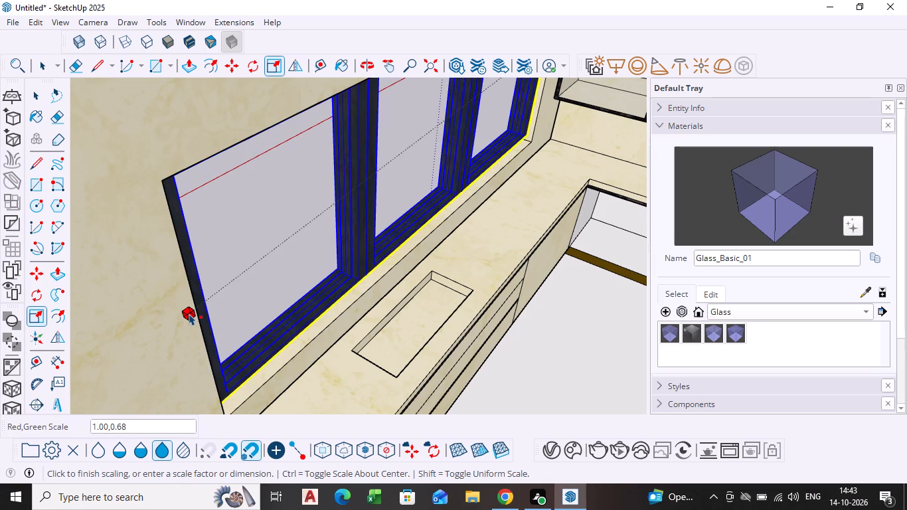
pyautogui.click(189, 313)
pyautogui.press('space')
pyautogui.scroll(-9, 530, 342)
pyautogui.moveTo(381, 330); pyautogui.dragTo(444, 337, button='middle')
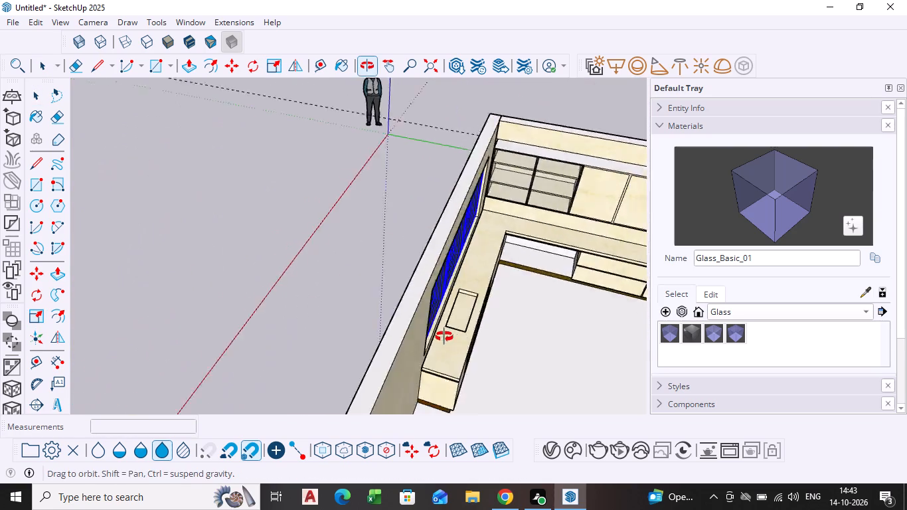
pyautogui.moveTo(444, 337); pyautogui.dragTo(617, 281, button='middle')
pyautogui.scroll(9, 491, 242)
pyautogui.scroll(-2, 505, 238)
pyautogui.middleClick(505, 238)
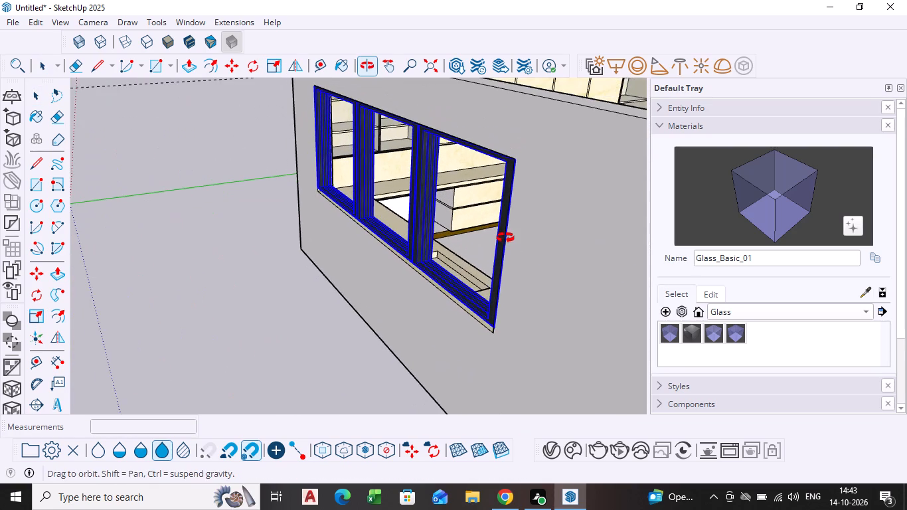
pyautogui.scroll(16, 474, 308)
pyautogui.scroll(2, 526, 361)
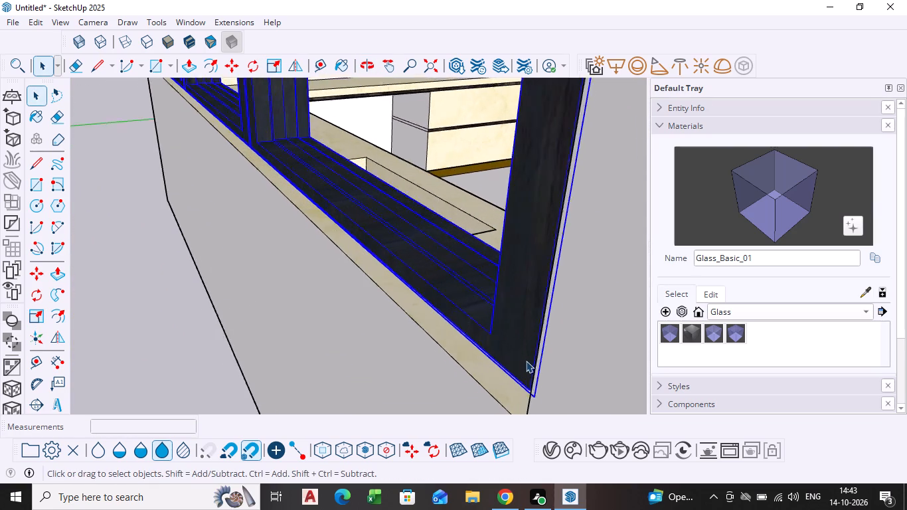
pyautogui.scroll(3, 526, 361)
pyautogui.scroll(-11, 508, 339)
pyautogui.click(184, 310)
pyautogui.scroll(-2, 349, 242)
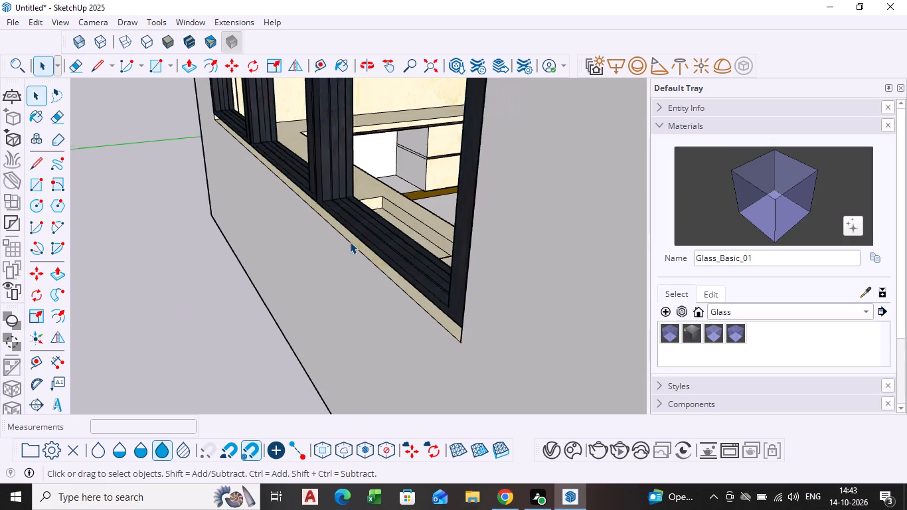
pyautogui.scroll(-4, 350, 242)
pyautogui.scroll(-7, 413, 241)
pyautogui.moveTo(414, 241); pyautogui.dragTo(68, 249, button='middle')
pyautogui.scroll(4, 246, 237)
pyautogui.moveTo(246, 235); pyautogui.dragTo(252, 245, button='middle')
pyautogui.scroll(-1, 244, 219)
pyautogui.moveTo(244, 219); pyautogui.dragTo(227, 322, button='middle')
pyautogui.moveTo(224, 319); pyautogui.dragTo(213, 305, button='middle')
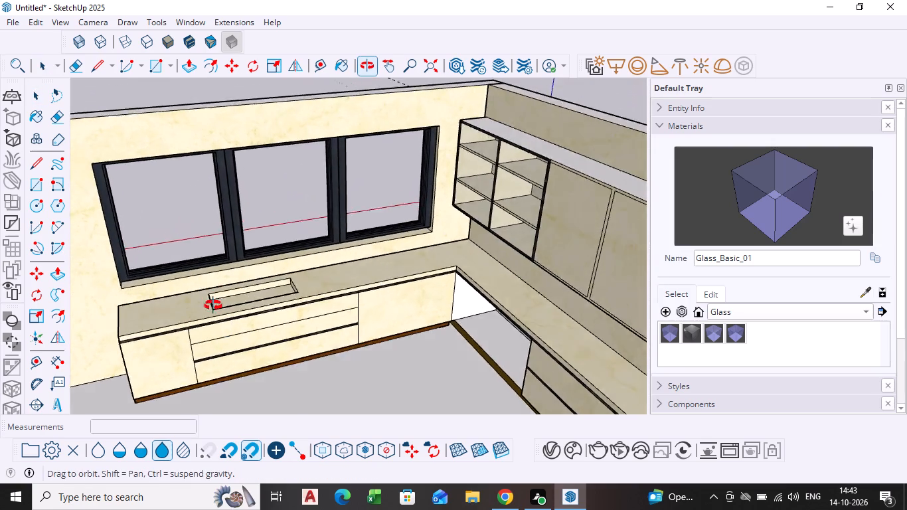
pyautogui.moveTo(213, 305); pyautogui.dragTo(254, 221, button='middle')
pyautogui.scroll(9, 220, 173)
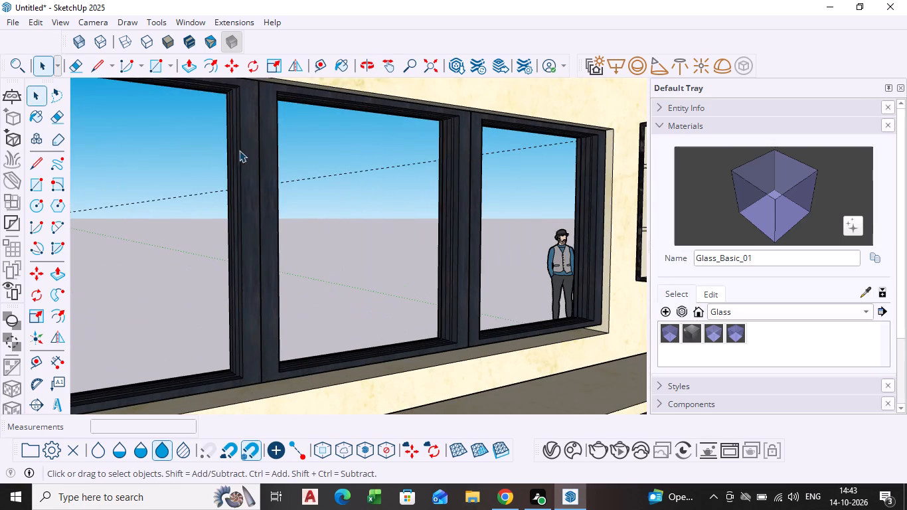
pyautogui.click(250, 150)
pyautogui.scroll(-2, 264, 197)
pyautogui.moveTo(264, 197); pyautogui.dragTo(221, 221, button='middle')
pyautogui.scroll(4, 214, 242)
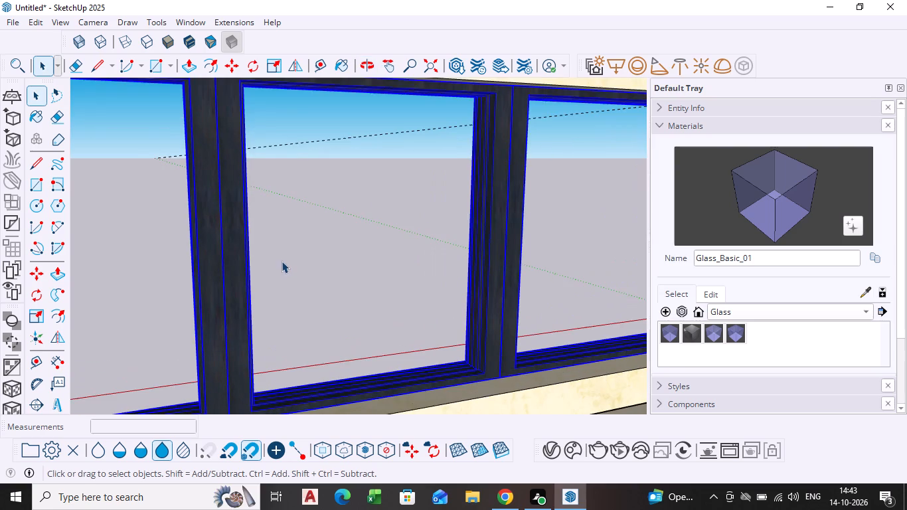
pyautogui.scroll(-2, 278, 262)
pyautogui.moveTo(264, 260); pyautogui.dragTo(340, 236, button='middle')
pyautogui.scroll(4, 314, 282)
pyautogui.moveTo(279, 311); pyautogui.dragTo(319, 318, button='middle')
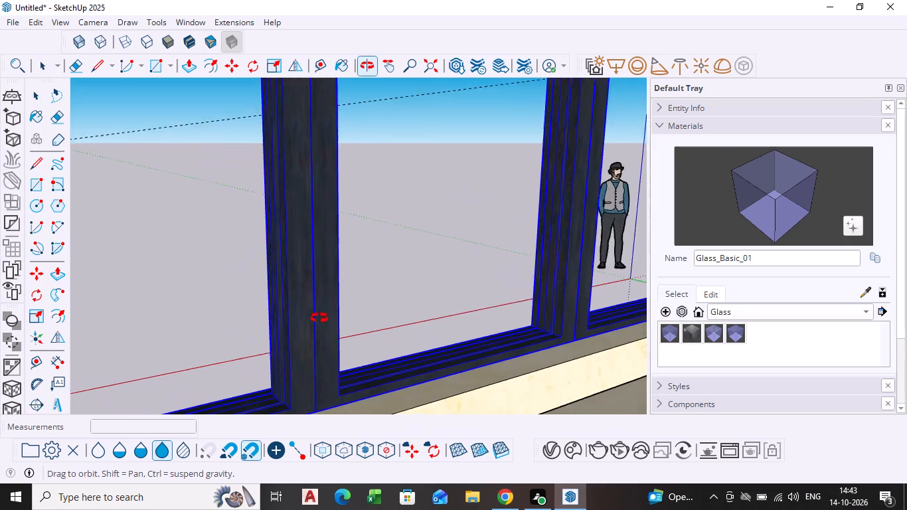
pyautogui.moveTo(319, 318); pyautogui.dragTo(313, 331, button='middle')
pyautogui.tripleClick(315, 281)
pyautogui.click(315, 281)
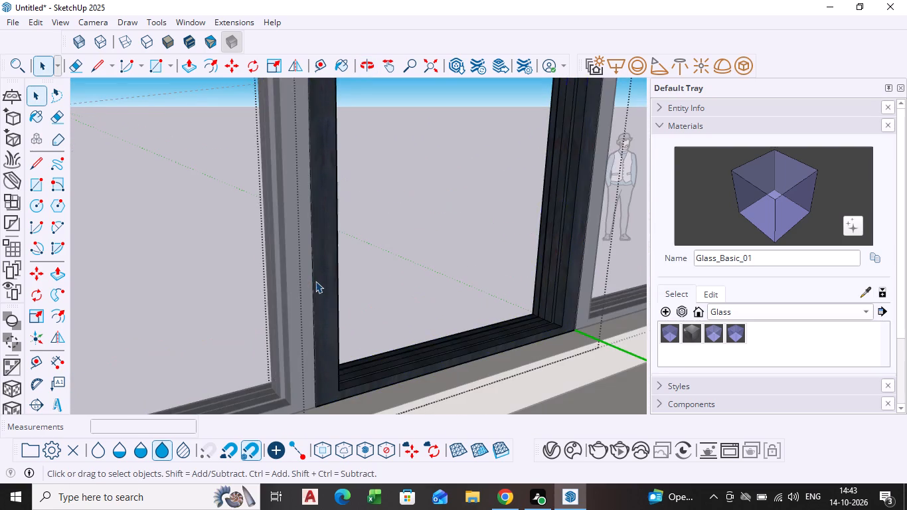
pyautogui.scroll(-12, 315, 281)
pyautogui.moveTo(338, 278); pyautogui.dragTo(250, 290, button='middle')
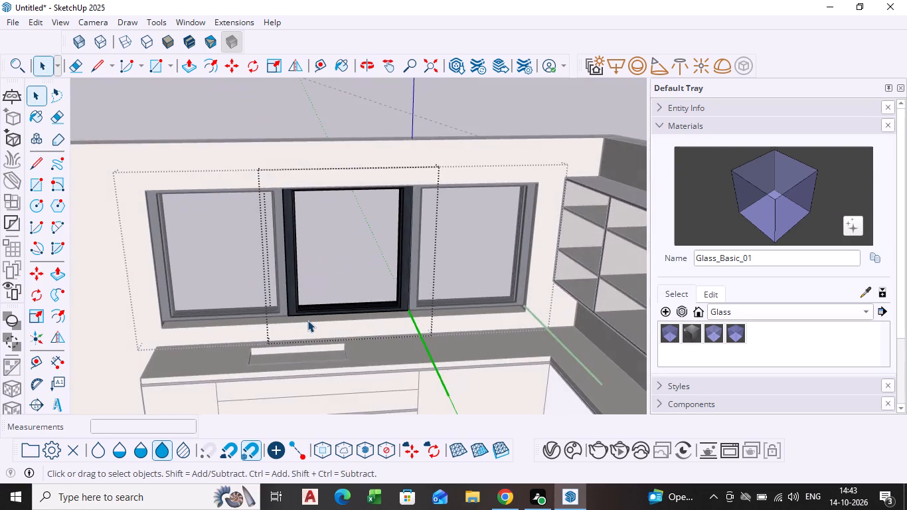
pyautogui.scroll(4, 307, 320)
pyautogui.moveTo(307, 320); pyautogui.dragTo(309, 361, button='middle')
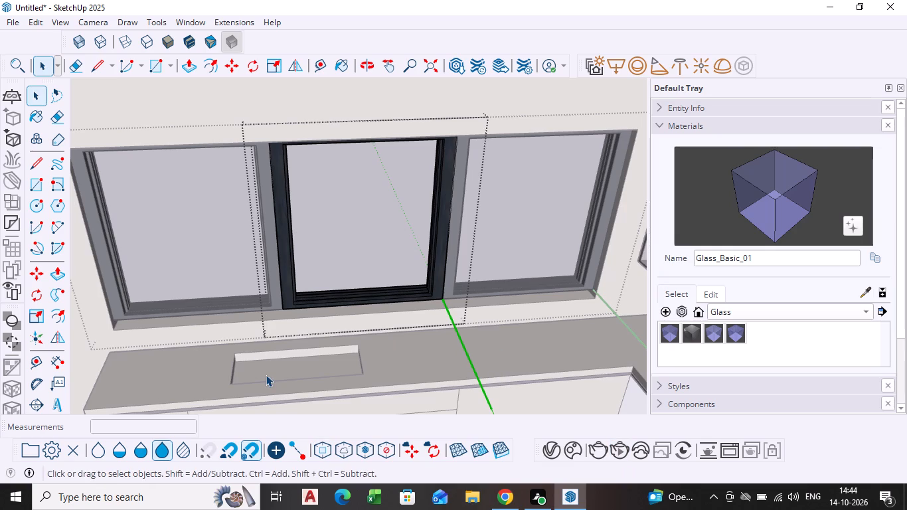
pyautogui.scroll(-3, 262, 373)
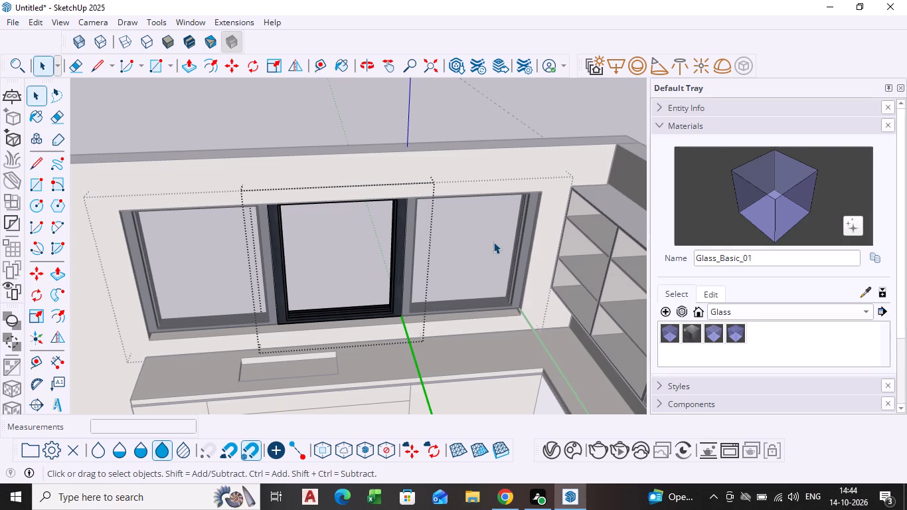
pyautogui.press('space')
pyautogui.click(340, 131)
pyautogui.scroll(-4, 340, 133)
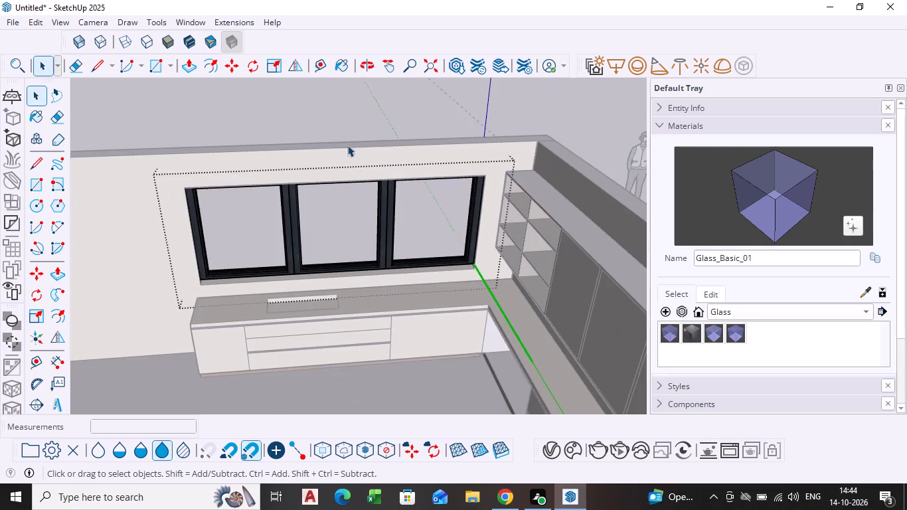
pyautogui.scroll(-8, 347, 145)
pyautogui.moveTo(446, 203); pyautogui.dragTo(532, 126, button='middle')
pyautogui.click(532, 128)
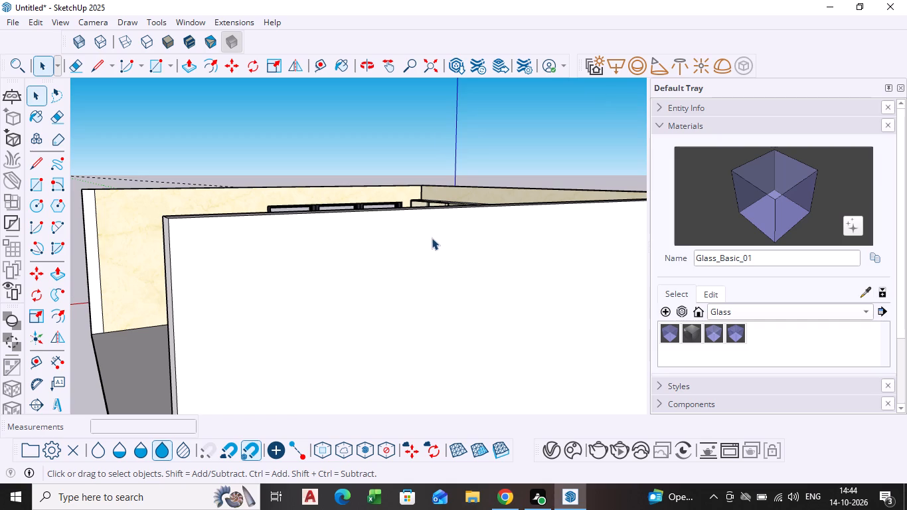
# Scale the window's height along the blue axis to about 1.04, extending its bottom edge down to the opening's sill, and deselect it.
pyautogui.scroll(-3, 288, 206)
pyautogui.moveTo(256, 222); pyautogui.dragTo(472, 263, button='middle')
pyautogui.scroll(2, 181, 227)
pyautogui.scroll(-1, 108, 233)
pyautogui.scroll(3, 121, 207)
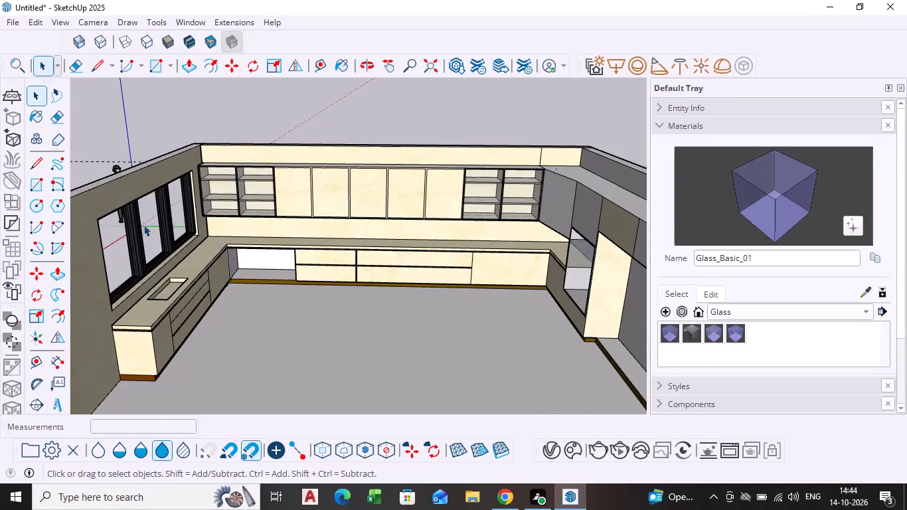
pyautogui.keyDown('shift'); pyautogui.moveTo(151, 242); pyautogui.dragTo(278, 246, button='middle'); pyautogui.keyUp('shift')
pyautogui.moveTo(272, 260); pyautogui.dragTo(167, 228, button='middle')
pyautogui.scroll(2, 169, 228)
pyautogui.scroll(5, 225, 179)
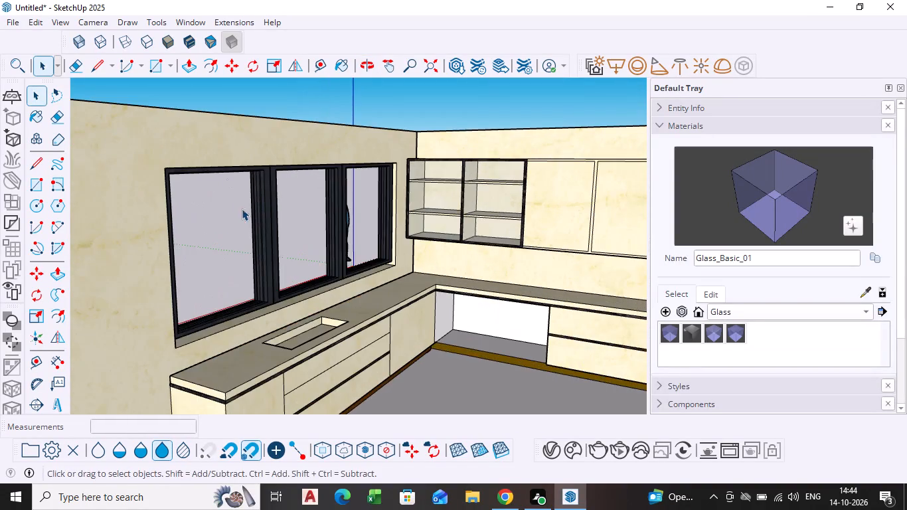
pyautogui.moveTo(242, 209); pyautogui.dragTo(128, 217, button='middle')
pyautogui.scroll(4, 146, 260)
pyautogui.moveTo(279, 306); pyautogui.dragTo(284, 310, button='middle')
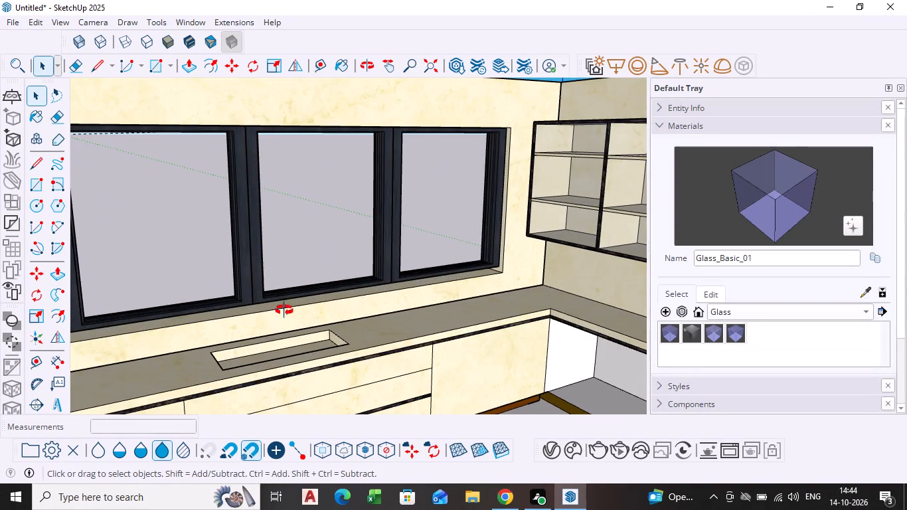
pyautogui.moveTo(284, 310); pyautogui.dragTo(248, 288, button='middle')
pyautogui.scroll(9, 457, 261)
pyautogui.moveTo(465, 276); pyautogui.dragTo(457, 258, button='middle')
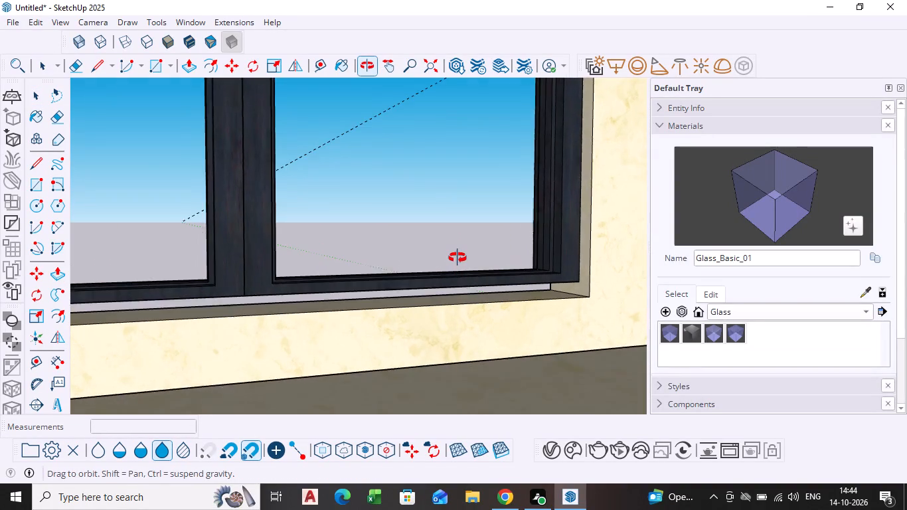
pyautogui.moveTo(457, 258); pyautogui.dragTo(457, 258, button='middle')
pyautogui.scroll(5, 454, 280)
pyautogui.click(454, 280)
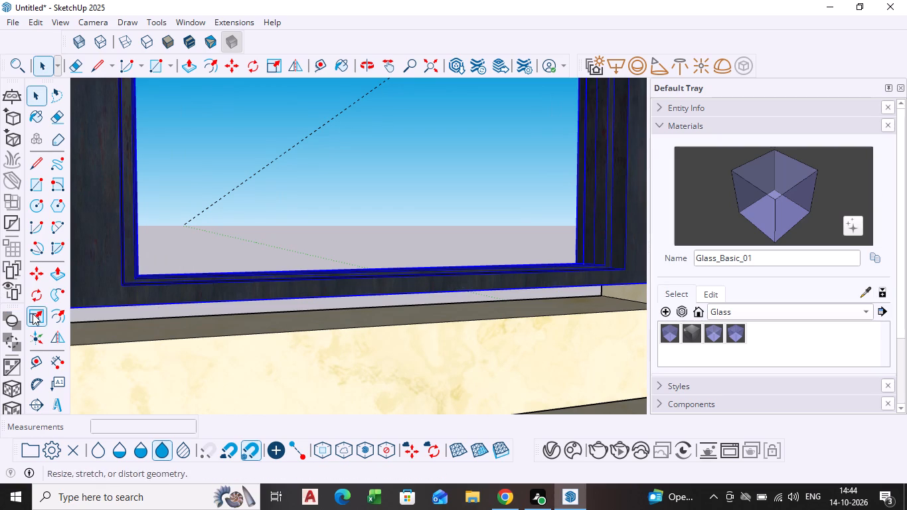
pyautogui.click(33, 314)
pyautogui.moveTo(408, 309); pyautogui.dragTo(398, 280, button='middle')
pyautogui.scroll(-2, 381, 272)
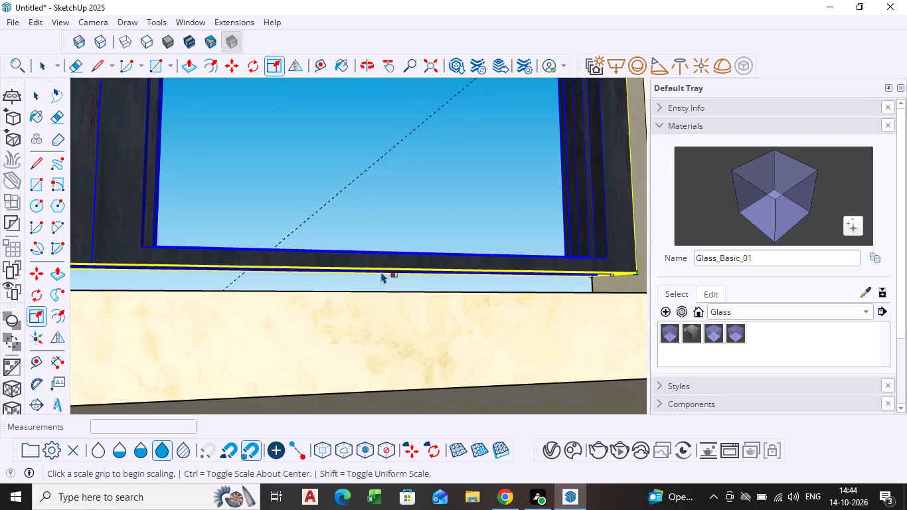
pyautogui.moveTo(381, 272); pyautogui.dragTo(449, 248, button='middle')
pyautogui.scroll(4, 177, 258)
pyautogui.scroll(-2, 221, 216)
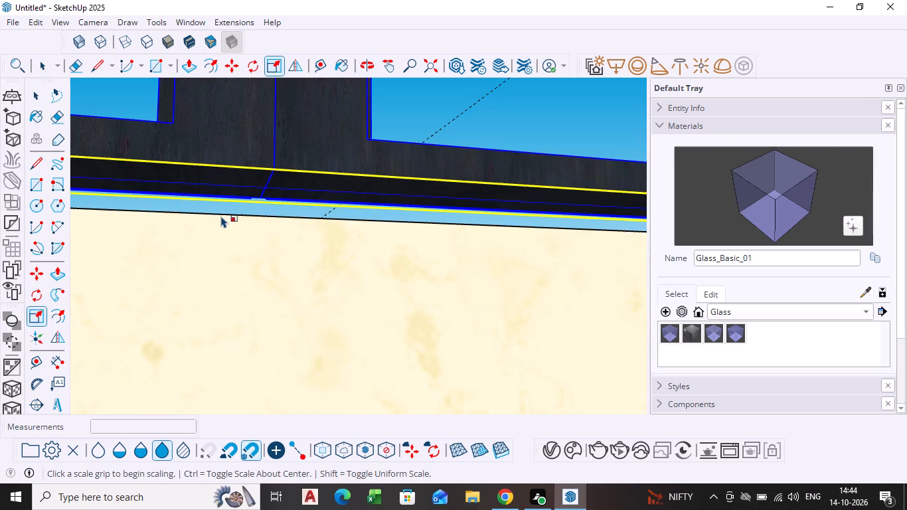
pyautogui.click(260, 184)
pyautogui.scroll(-3, 262, 209)
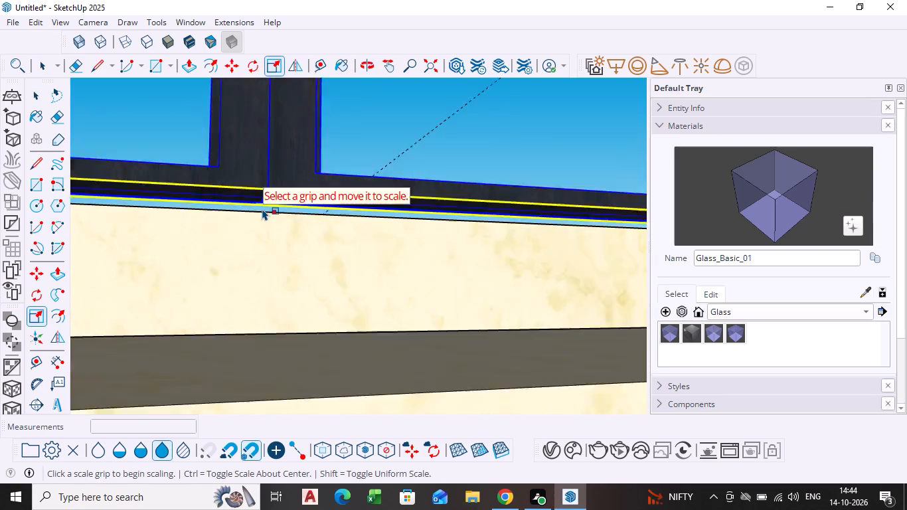
pyautogui.scroll(-3, 262, 209)
pyautogui.scroll(4, 155, 214)
pyautogui.keyDown('shift'); pyautogui.moveTo(143, 210); pyautogui.dragTo(222, 216, button='middle'); pyautogui.keyUp('shift')
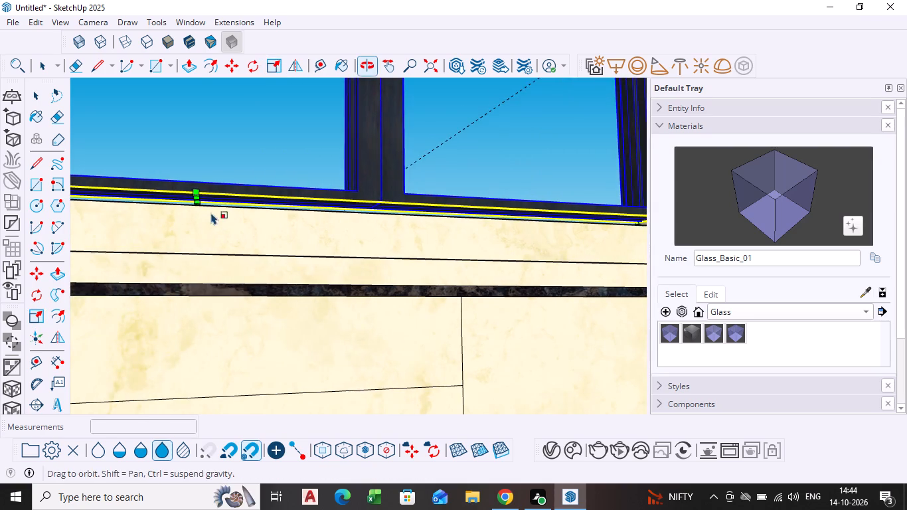
pyautogui.scroll(8, 199, 205)
pyautogui.click(193, 189)
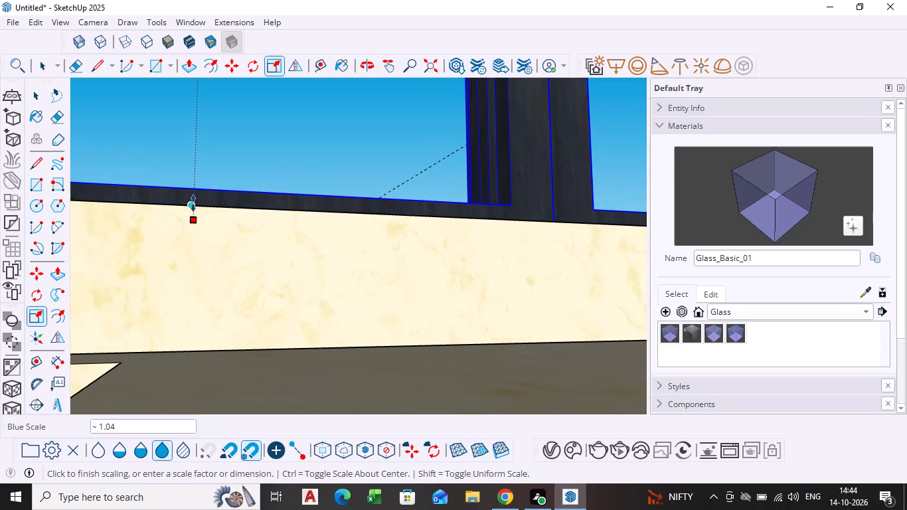
pyautogui.click(193, 203)
pyautogui.scroll(-11, 208, 212)
pyautogui.press('space')
pyautogui.scroll(-8, 236, 226)
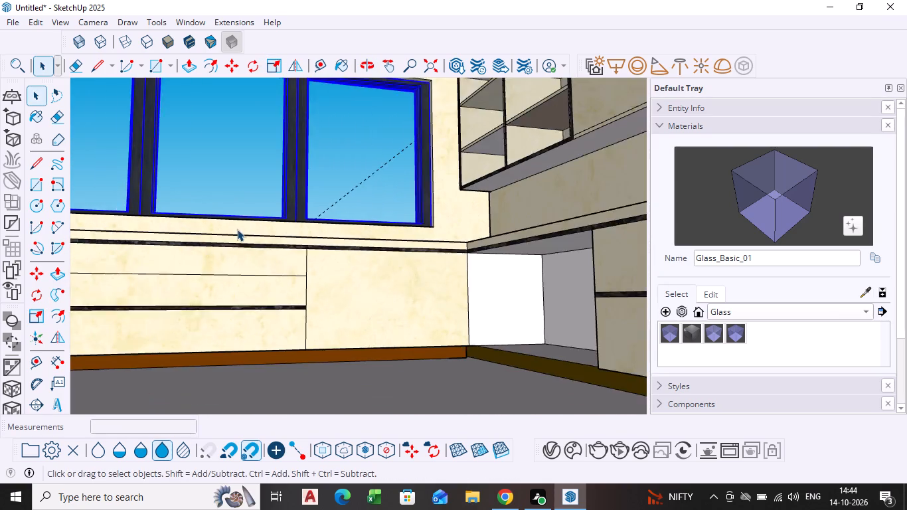
pyautogui.scroll(-3, 237, 229)
pyautogui.moveTo(239, 237); pyautogui.dragTo(248, 307, button='middle')
pyautogui.press('space')
pyautogui.scroll(-7, 309, 229)
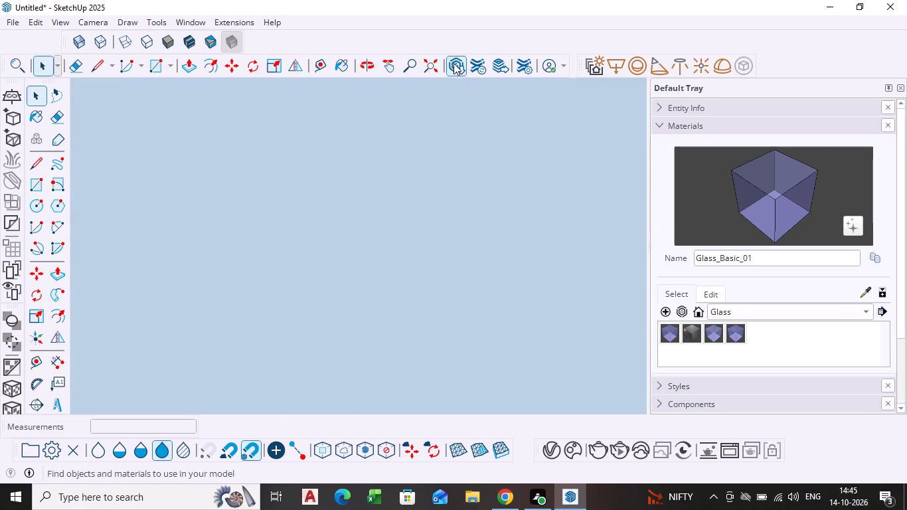
pyautogui.click(429, 64)
pyautogui.moveTo(440, 141); pyautogui.dragTo(566, 205, button='middle')
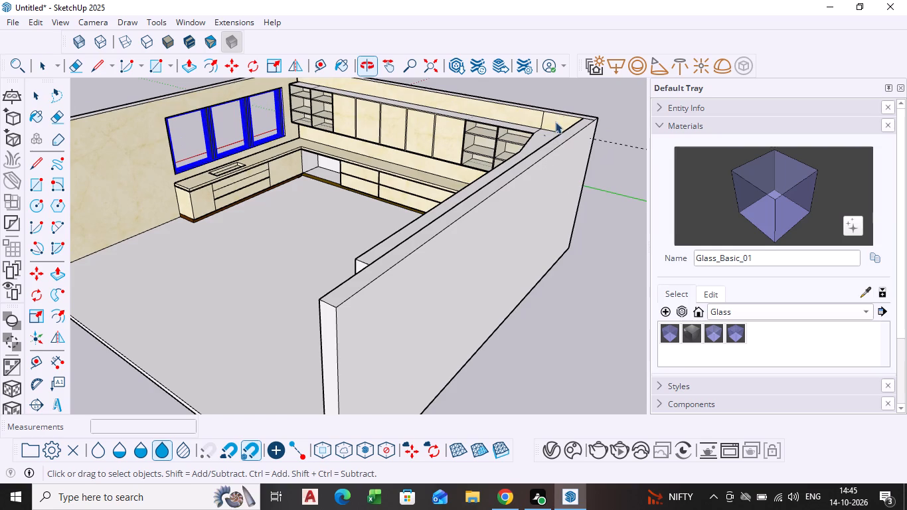
pyautogui.click(558, 100)
# Examine the window's fit in the wall opening above the sink, especially along the top and at the corner side.
pyautogui.keyDown('shift'); pyautogui.moveTo(278, 161); pyautogui.dragTo(335, 252, button='middle'); pyautogui.keyUp('shift')
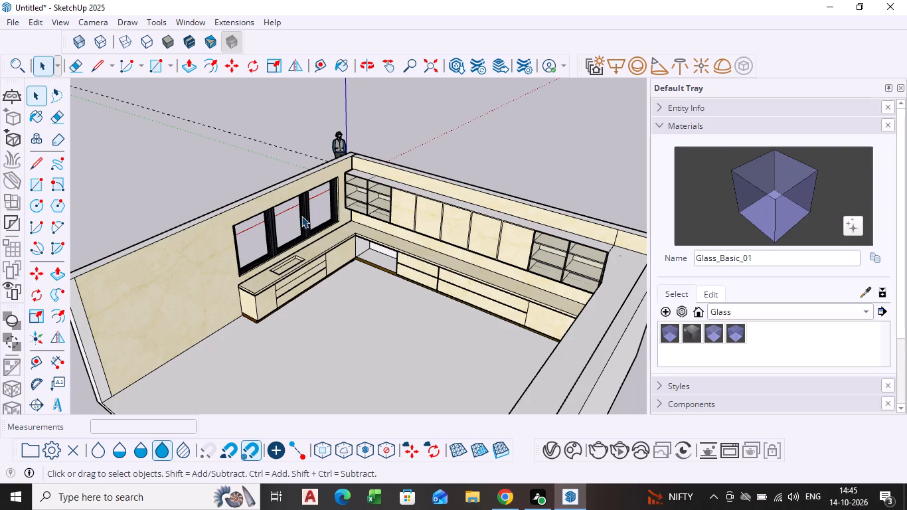
pyautogui.moveTo(298, 215); pyautogui.dragTo(287, 165, button='middle')
pyautogui.scroll(10, 363, 242)
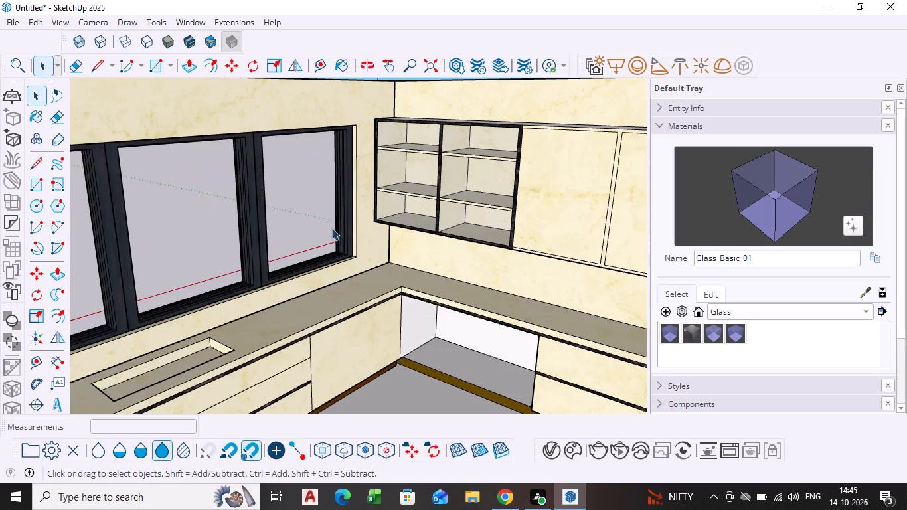
pyautogui.scroll(5, 335, 228)
pyautogui.moveTo(346, 235); pyautogui.dragTo(348, 262, button='middle')
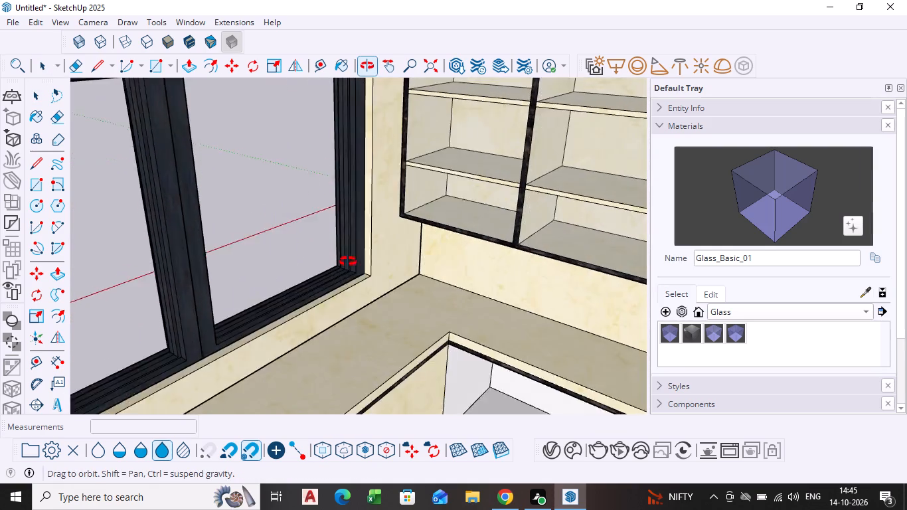
pyautogui.moveTo(348, 262); pyautogui.dragTo(335, 245, button='middle')
pyautogui.scroll(-9, 270, 189)
pyautogui.moveTo(248, 204); pyautogui.dragTo(337, 288, button='middle')
pyautogui.scroll(5, 280, 266)
pyautogui.moveTo(220, 268); pyautogui.dragTo(214, 262, button='middle')
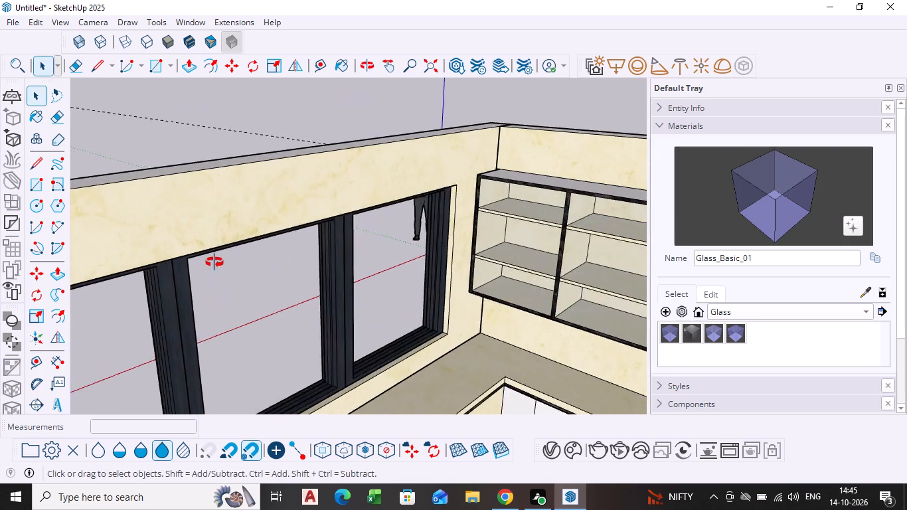
pyautogui.moveTo(214, 262); pyautogui.dragTo(268, 184, button='middle')
pyautogui.scroll(-3, 259, 302)
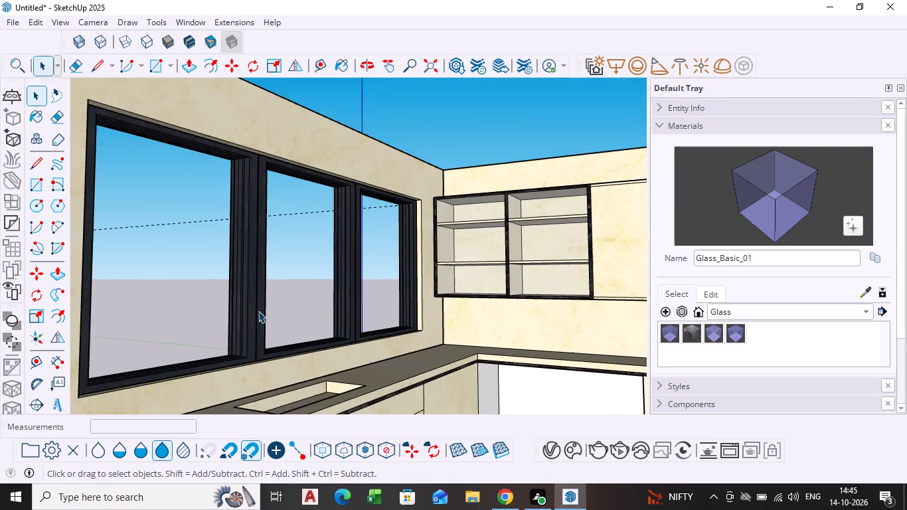
# Examine the black window's fit in the wall opening from outside and inside, especially at the corner side and along the sill.
pyautogui.moveTo(258, 311); pyautogui.dragTo(442, 311, button='middle')
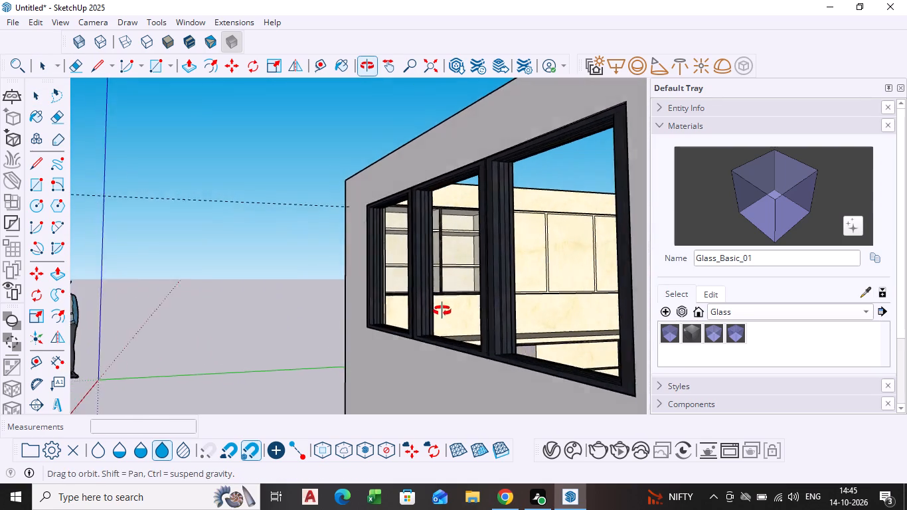
pyautogui.moveTo(442, 311); pyautogui.dragTo(390, 327, button='middle')
pyautogui.scroll(3, 430, 374)
pyautogui.scroll(-4, 432, 368)
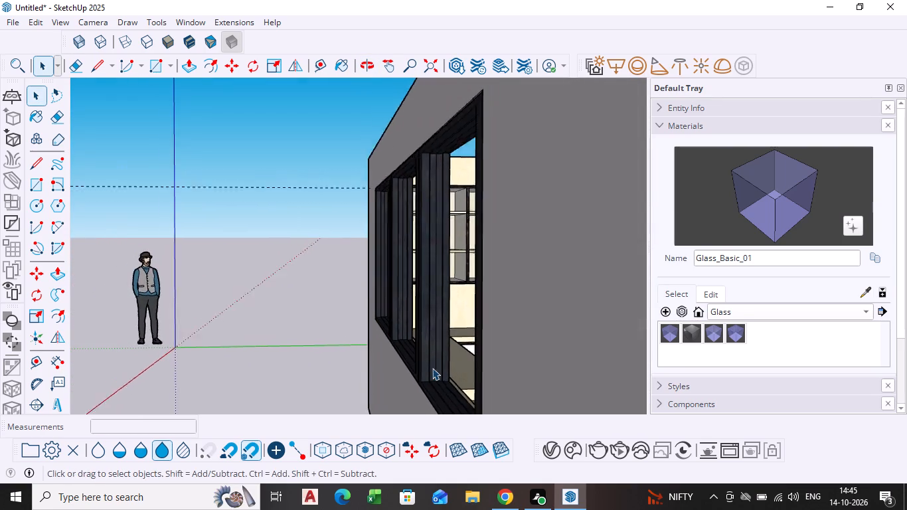
pyautogui.scroll(-3, 433, 368)
pyautogui.moveTo(433, 368); pyautogui.dragTo(345, 369, button='middle')
pyautogui.scroll(9, 358, 349)
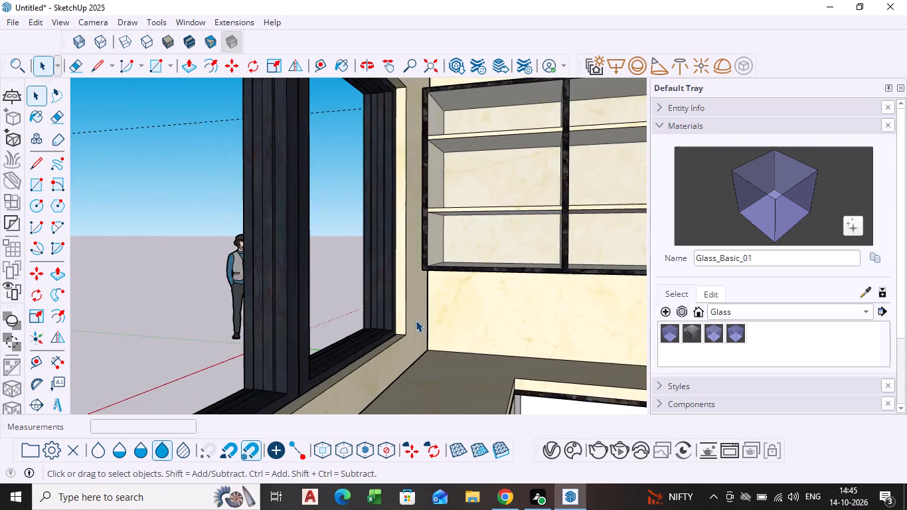
pyautogui.scroll(5, 393, 310)
pyautogui.scroll(-14, 386, 317)
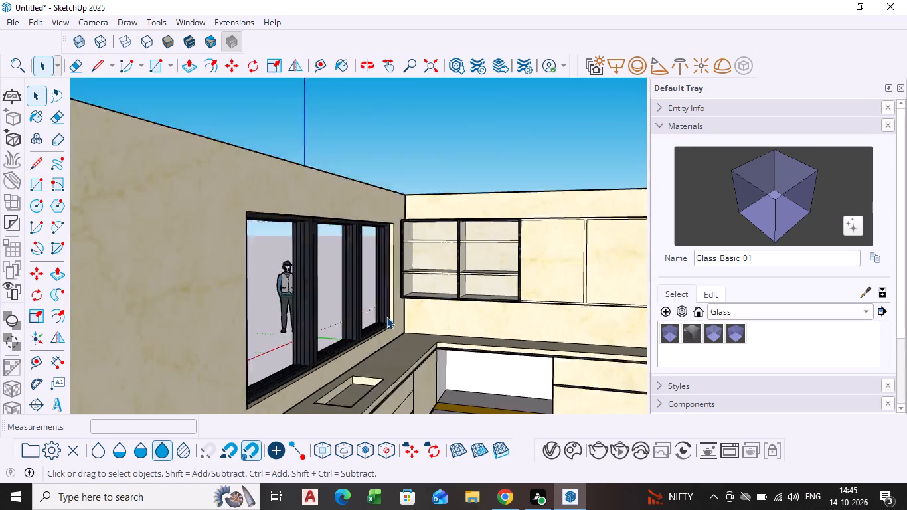
pyautogui.scroll(-8, 386, 317)
pyautogui.keyDown('shift'); pyautogui.moveTo(370, 321); pyautogui.dragTo(307, 321, button='middle'); pyautogui.keyUp('shift')
pyautogui.scroll(4, 277, 351)
pyautogui.moveTo(268, 351); pyautogui.dragTo(194, 352, button='middle')
pyautogui.scroll(4, 194, 344)
pyautogui.moveTo(194, 343); pyautogui.dragTo(171, 375, button='middle')
pyautogui.scroll(11, 171, 375)
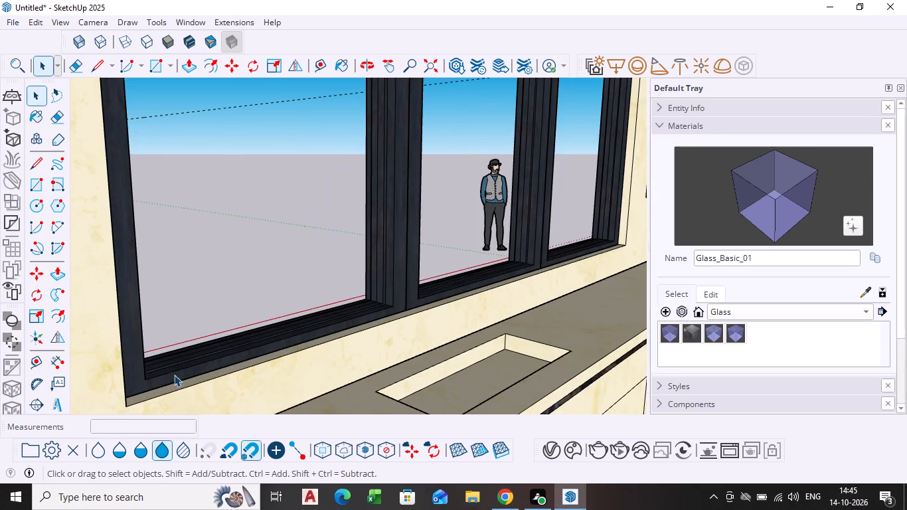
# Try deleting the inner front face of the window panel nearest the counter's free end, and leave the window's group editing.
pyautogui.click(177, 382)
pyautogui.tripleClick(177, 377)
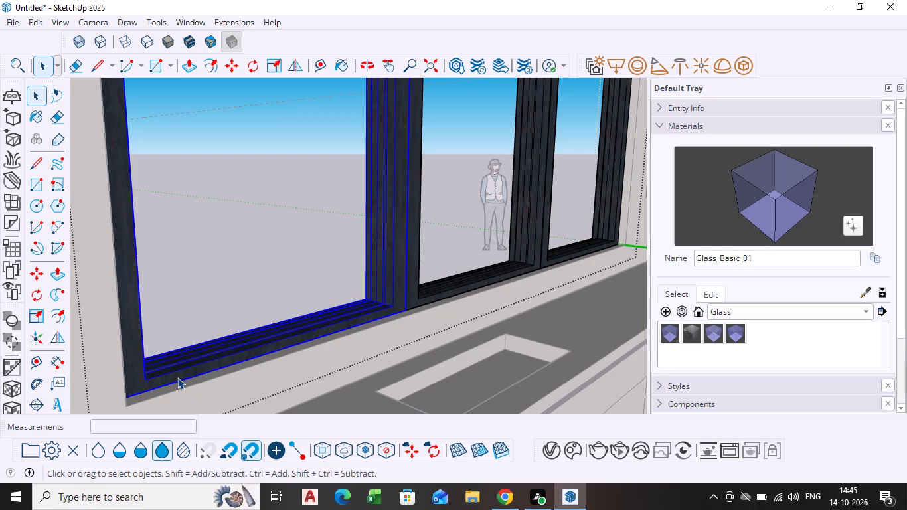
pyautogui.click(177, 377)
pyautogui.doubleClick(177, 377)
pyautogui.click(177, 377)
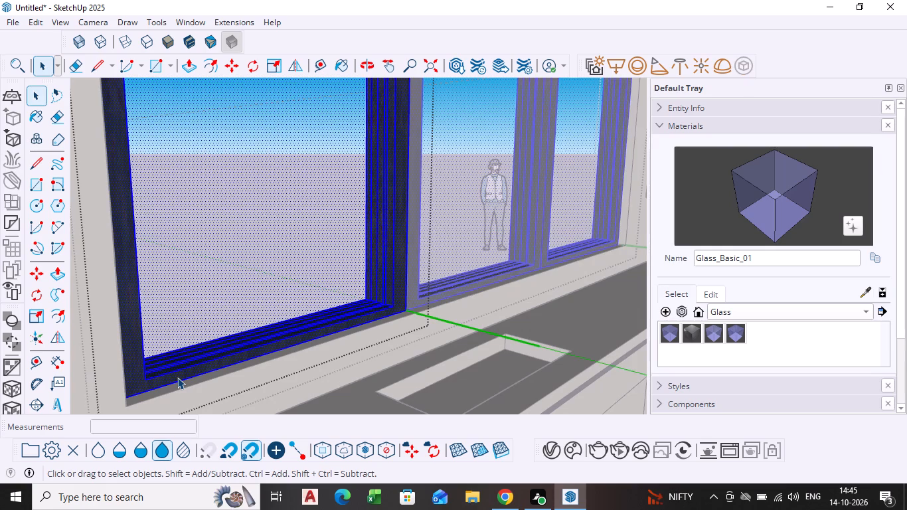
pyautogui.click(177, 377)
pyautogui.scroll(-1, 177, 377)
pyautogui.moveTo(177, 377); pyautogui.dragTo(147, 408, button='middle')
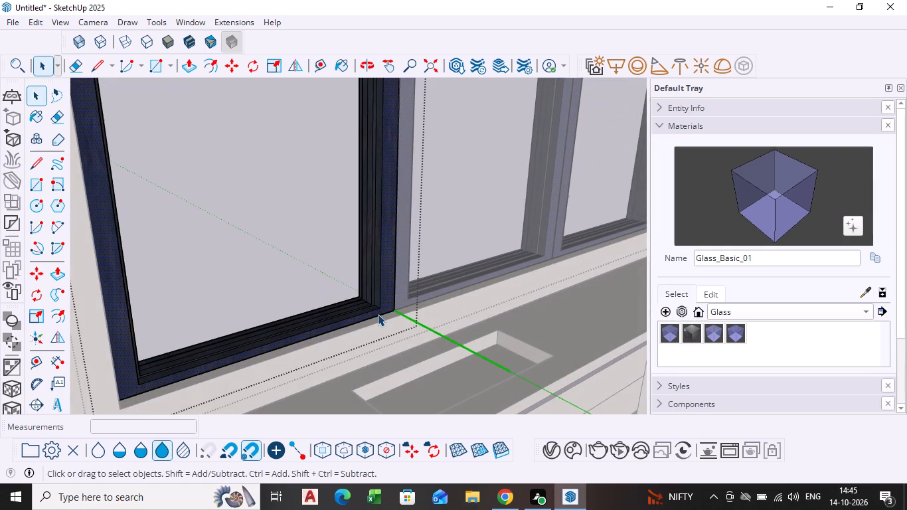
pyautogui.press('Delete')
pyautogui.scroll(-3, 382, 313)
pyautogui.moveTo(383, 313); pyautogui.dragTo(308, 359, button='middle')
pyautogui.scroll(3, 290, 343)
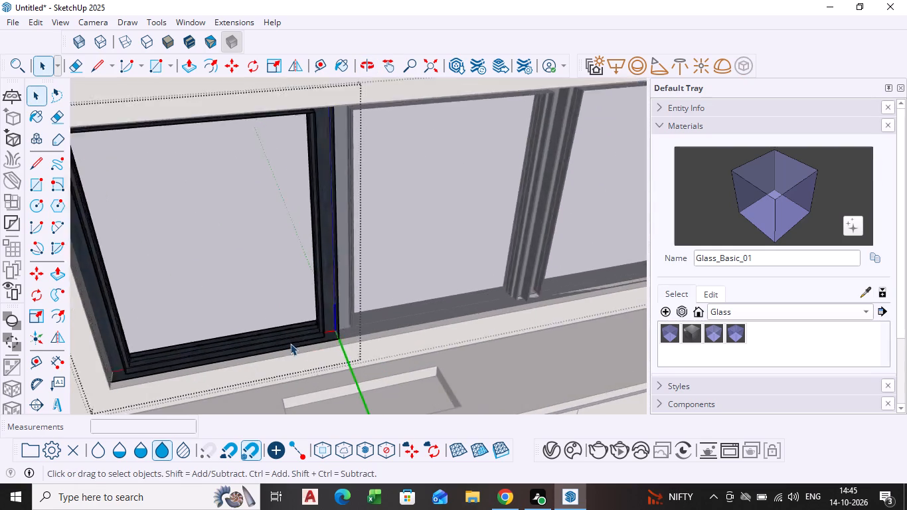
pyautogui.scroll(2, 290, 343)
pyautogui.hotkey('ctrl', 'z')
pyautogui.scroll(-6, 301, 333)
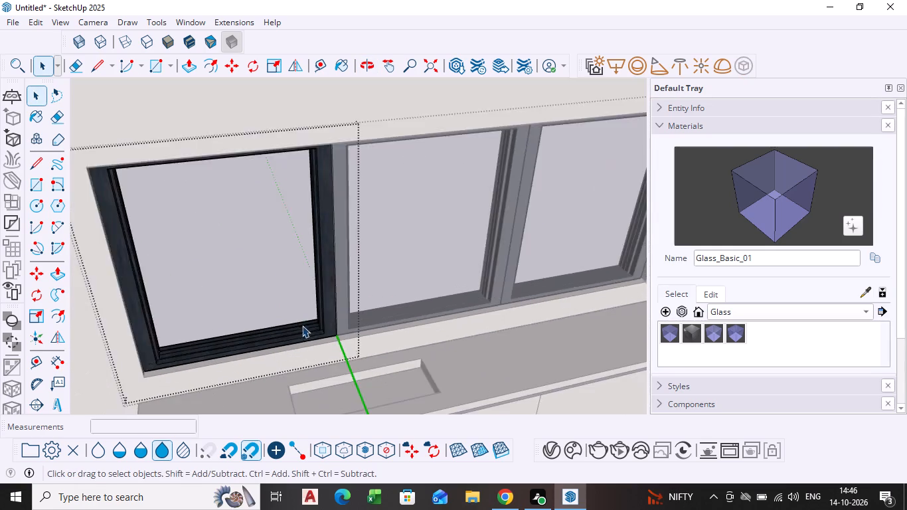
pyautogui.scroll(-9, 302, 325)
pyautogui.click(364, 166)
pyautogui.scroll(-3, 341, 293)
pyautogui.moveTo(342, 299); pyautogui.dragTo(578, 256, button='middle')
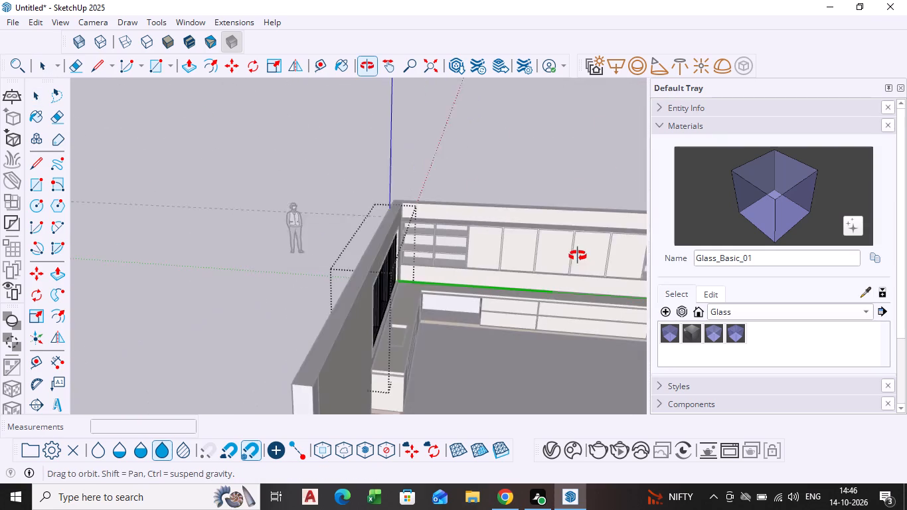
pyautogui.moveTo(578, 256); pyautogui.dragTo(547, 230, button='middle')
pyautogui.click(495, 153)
# Search 3D Warehouse for BLIND FOLDS.
pyautogui.scroll(-4, 483, 242)
pyautogui.moveTo(482, 246); pyautogui.dragTo(348, 246, button='middle')
pyautogui.moveTo(289, 322); pyautogui.dragTo(238, 292, button='middle')
pyautogui.scroll(8, 242, 250)
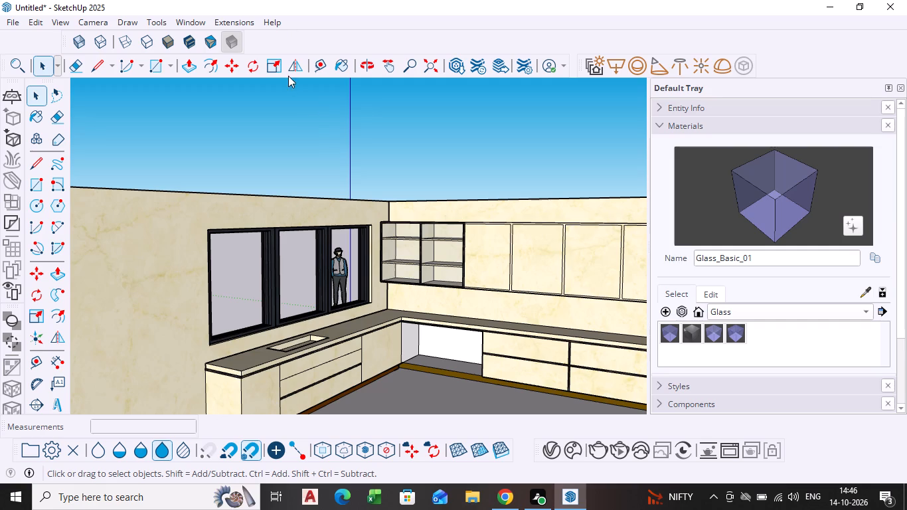
pyautogui.click(188, 29)
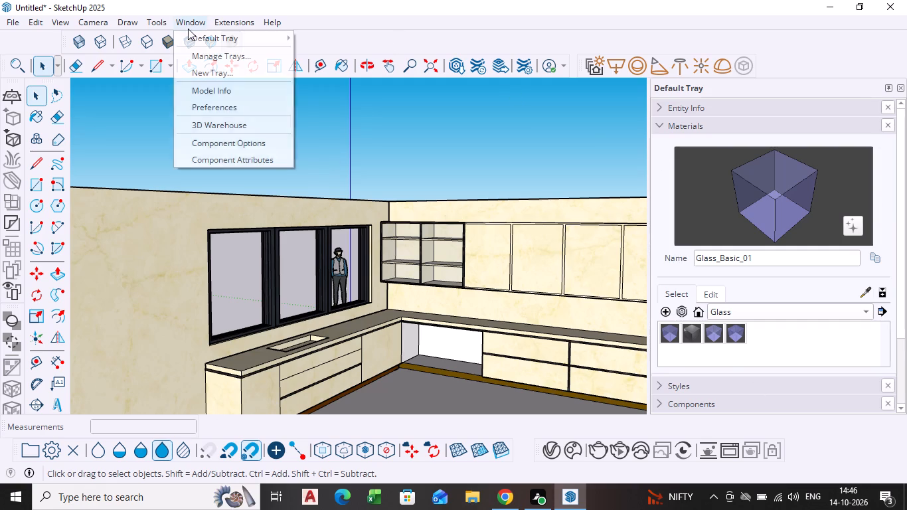
pyautogui.click(205, 124)
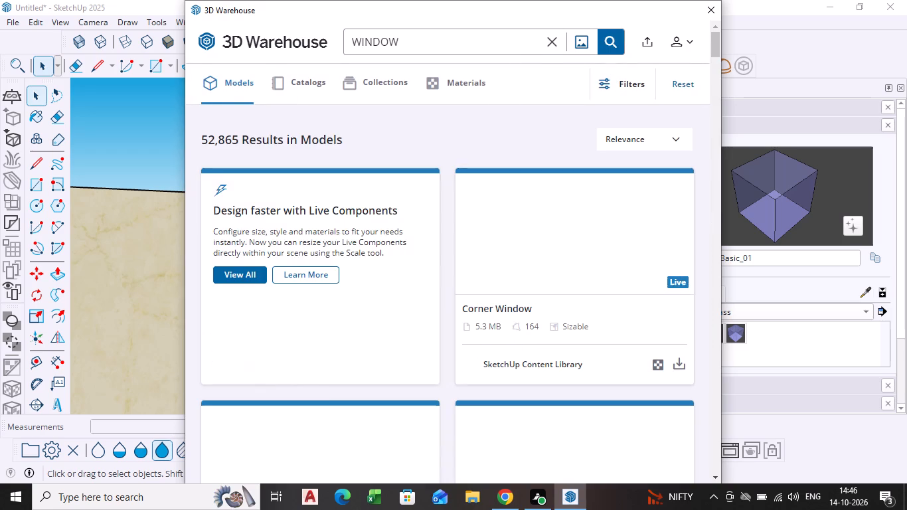
pyautogui.click(547, 40)
pyautogui.write('BLIND FOLDS')
pyautogui.press('Return')
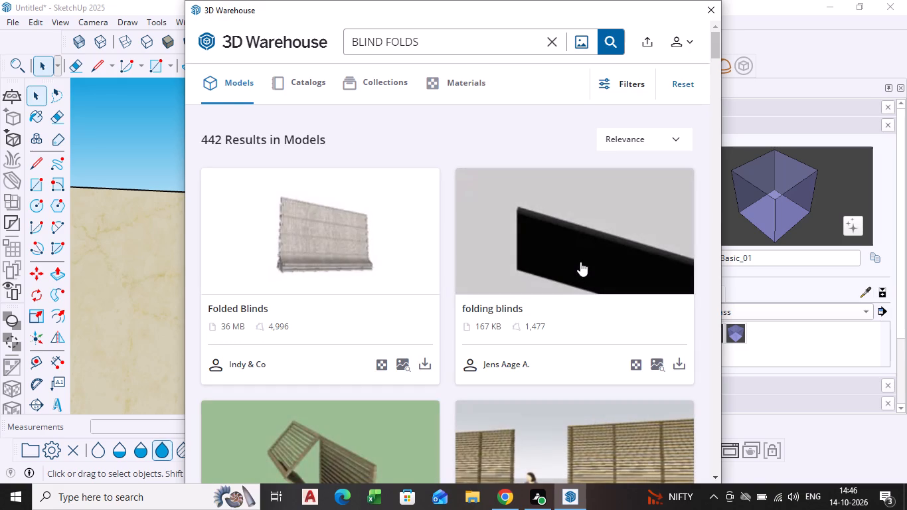
# Look through the BLIND FOLDS models for a blind that suits the kitchen window.
pyautogui.scroll(-3, 570, 240)
pyautogui.scroll(-3, 526, 331)
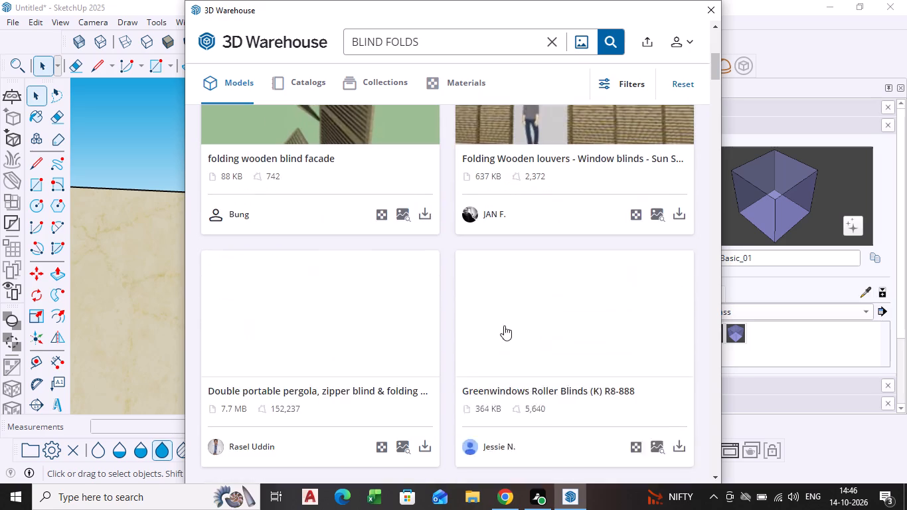
pyautogui.scroll(-7, 457, 308)
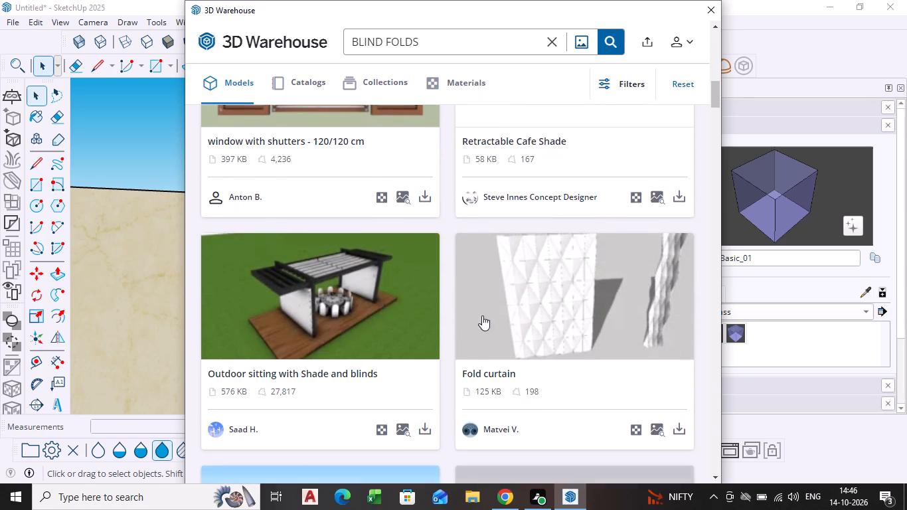
pyautogui.scroll(-10, 536, 319)
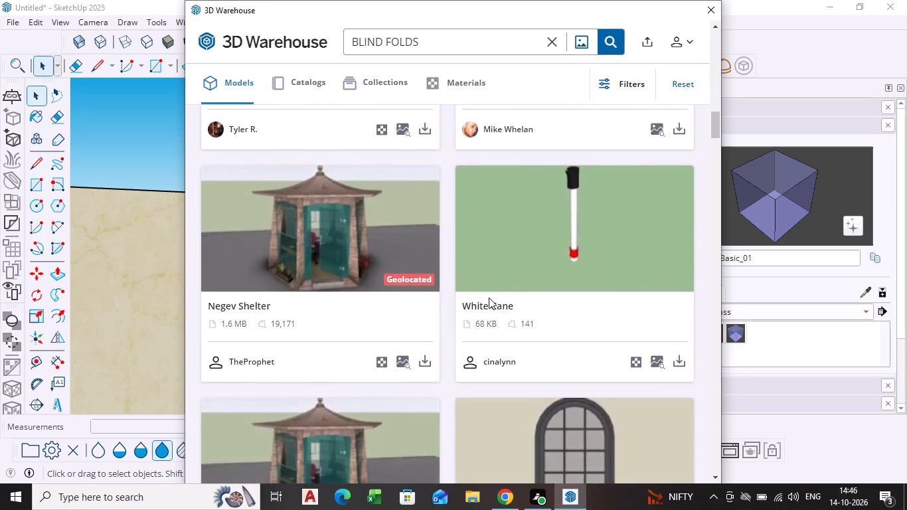
pyautogui.scroll(-1, 489, 297)
pyautogui.scroll(-12, 416, 263)
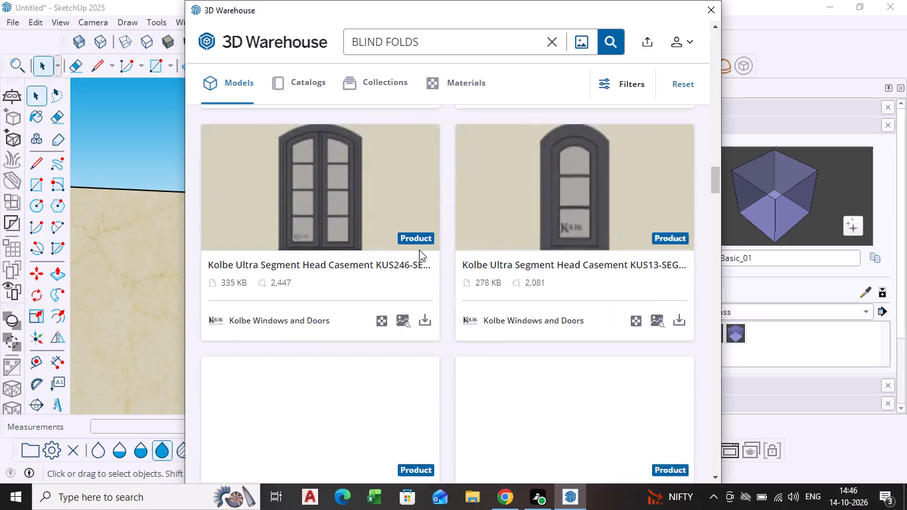
pyautogui.scroll(-4, 422, 242)
pyautogui.scroll(5, 422, 239)
pyautogui.scroll(5, 397, 108)
pyautogui.scroll(3, 373, 14)
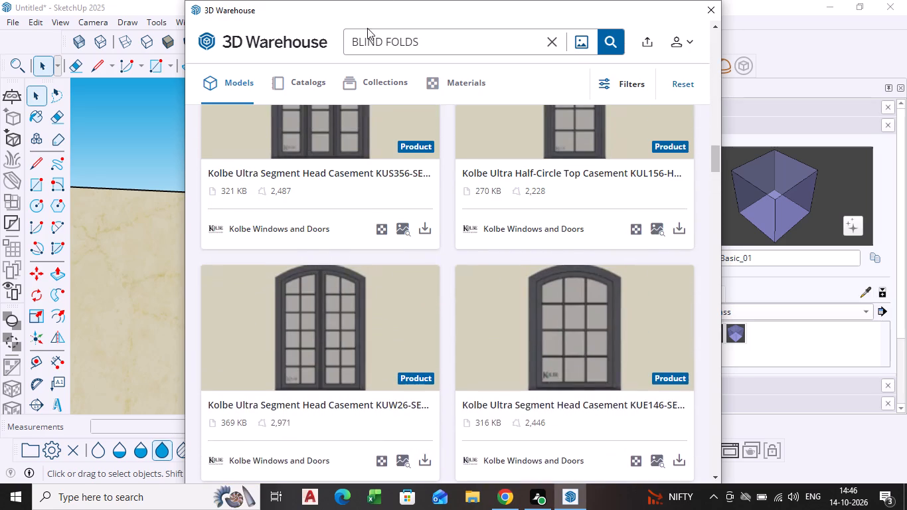
pyautogui.scroll(1, 367, 28)
# Refine the model search to WHITE BLIND FOLDS.
pyautogui.click(351, 40)
pyautogui.press('space')
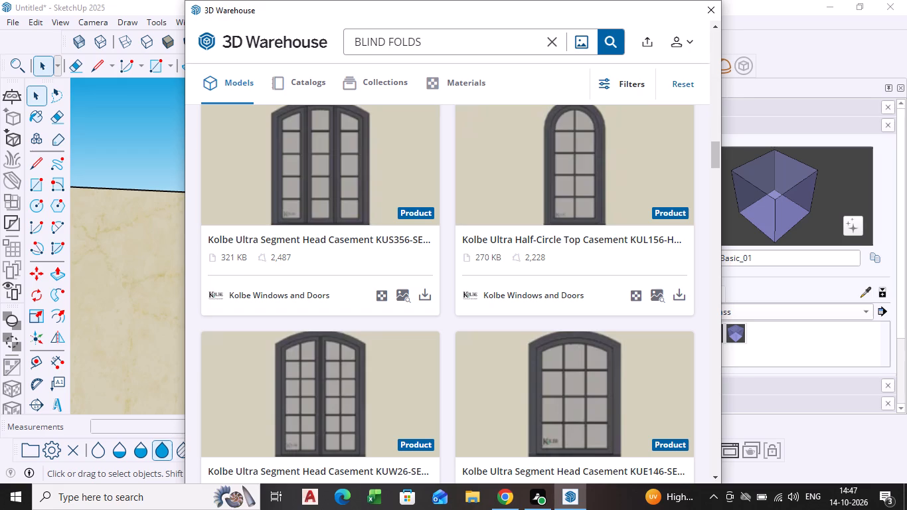
pyautogui.press('space')
pyautogui.write('WHITE')
pyautogui.press('space')
pyautogui.press('Return')
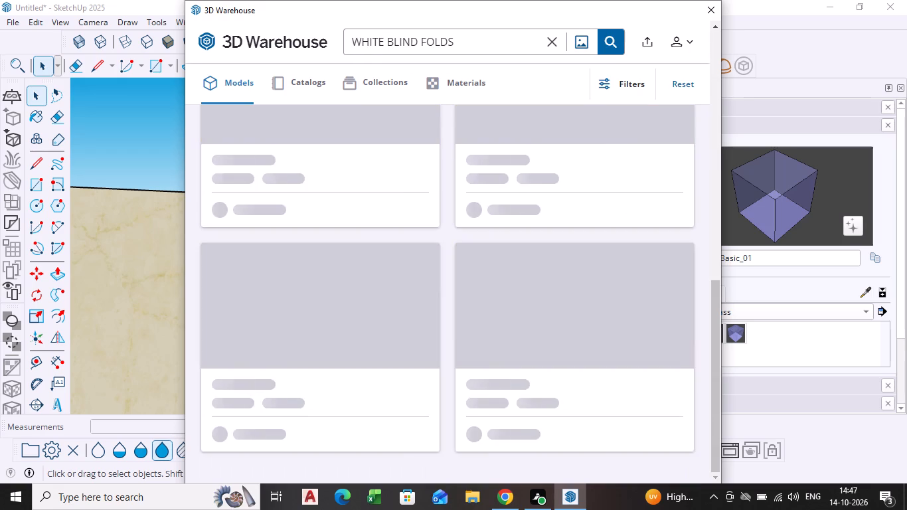
pyautogui.scroll(4, 367, 216)
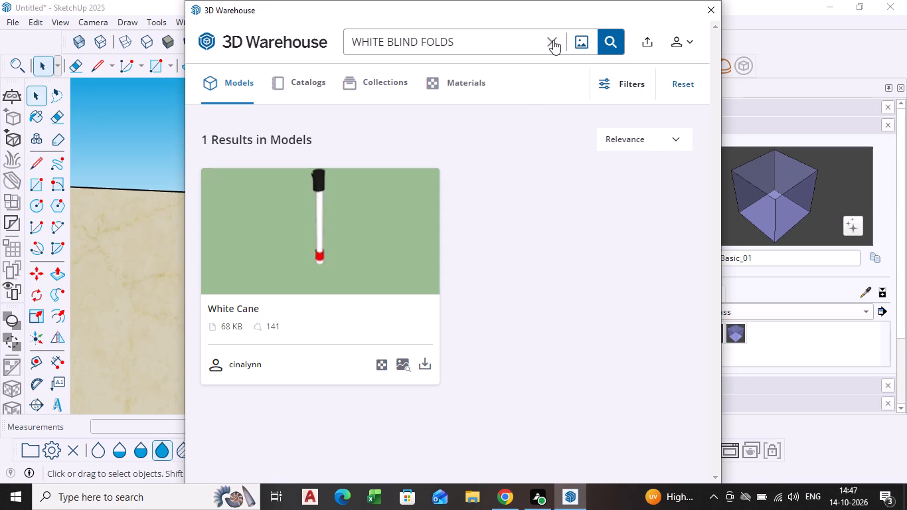
# Search the model library for WINDOW BLINDS instead.
pyautogui.click(553, 40)
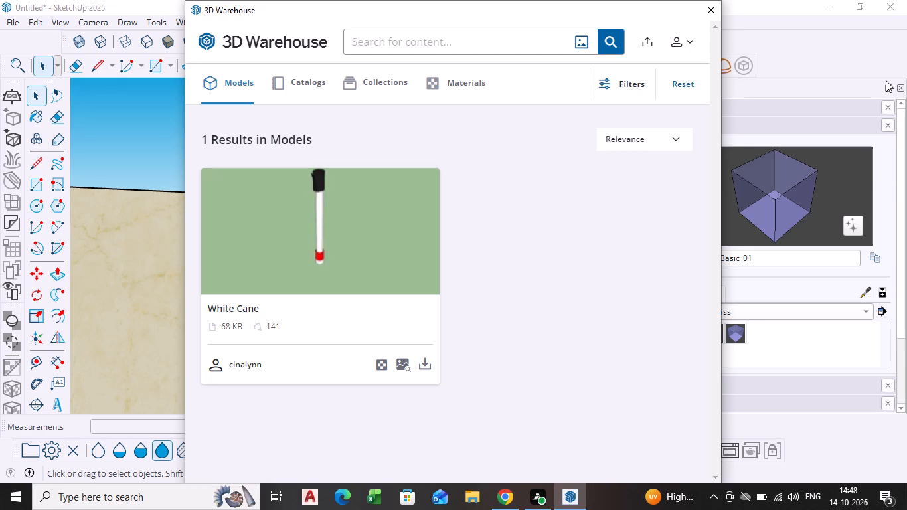
pyautogui.write('WINDOW BLINDS')
pyautogui.press('Return')
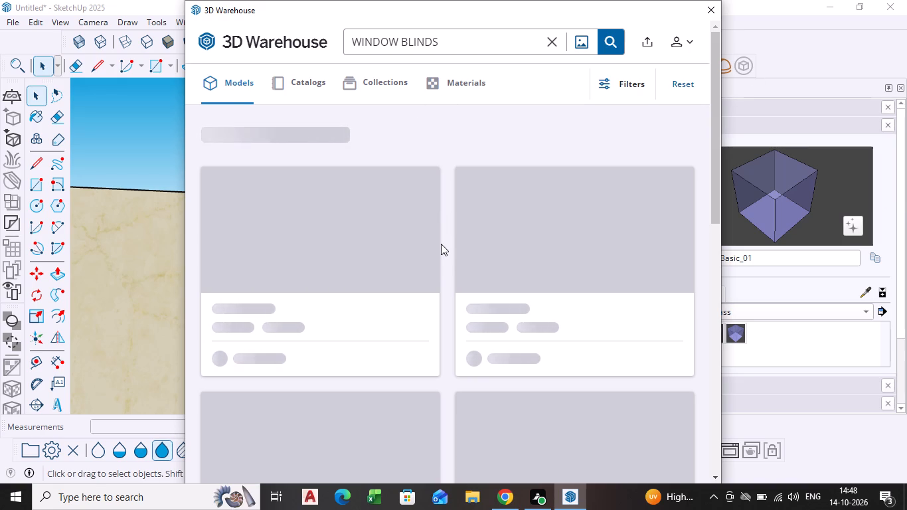
# Look through the WINDOW BLINDS models for a horizontal slatted blind that suits the kitchen window.
pyautogui.scroll(-4, 500, 254)
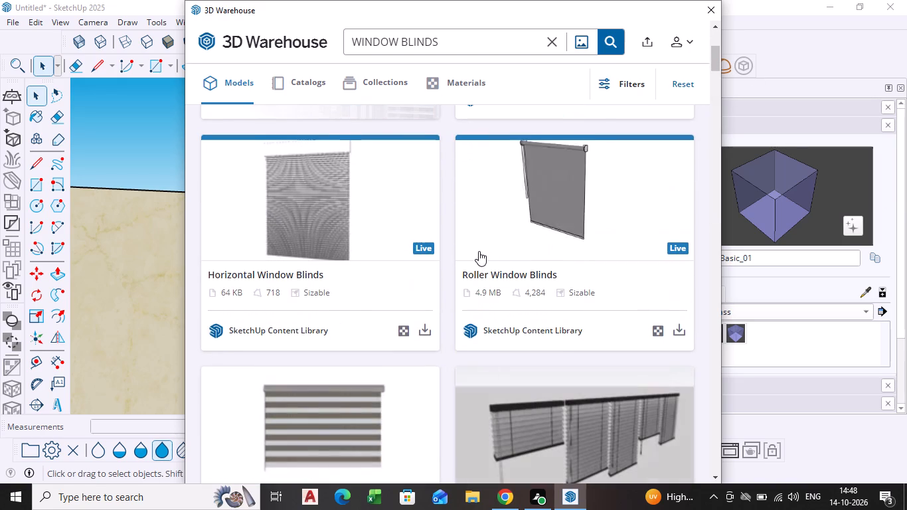
pyautogui.scroll(-4, 435, 335)
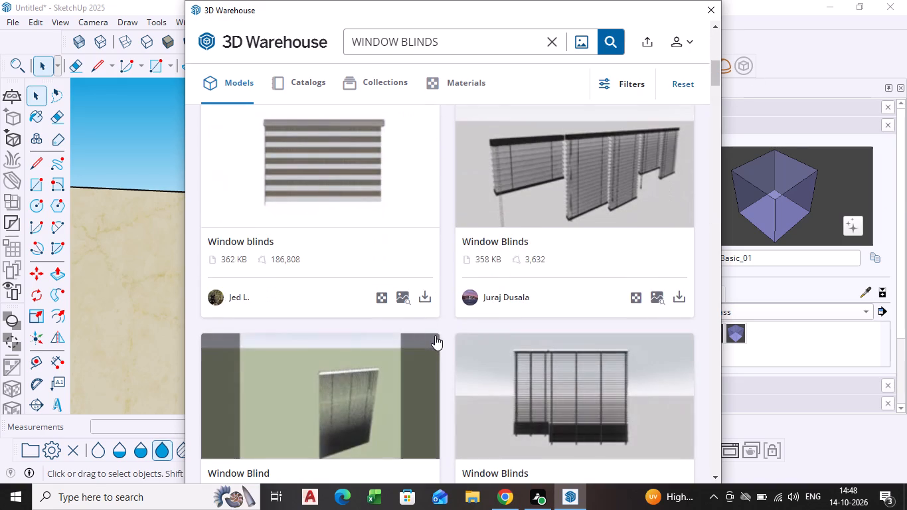
pyautogui.scroll(-6, 435, 335)
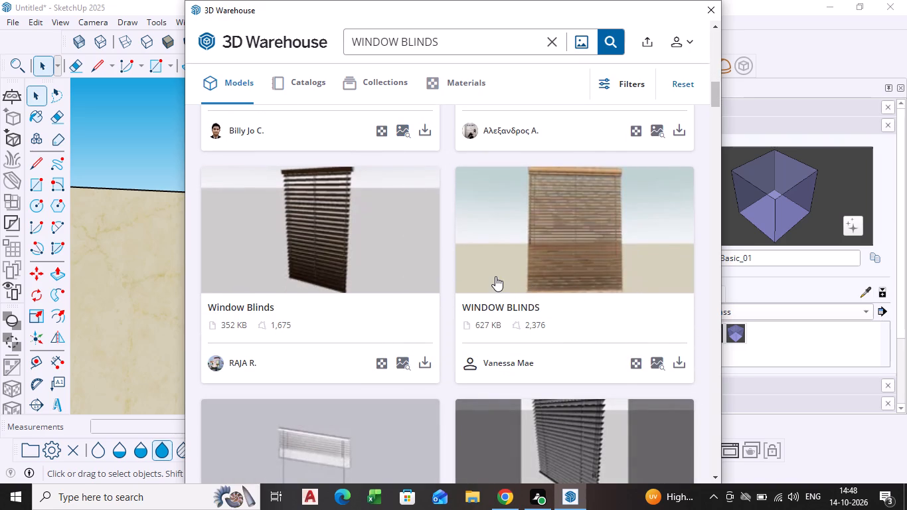
pyautogui.scroll(-2, 443, 277)
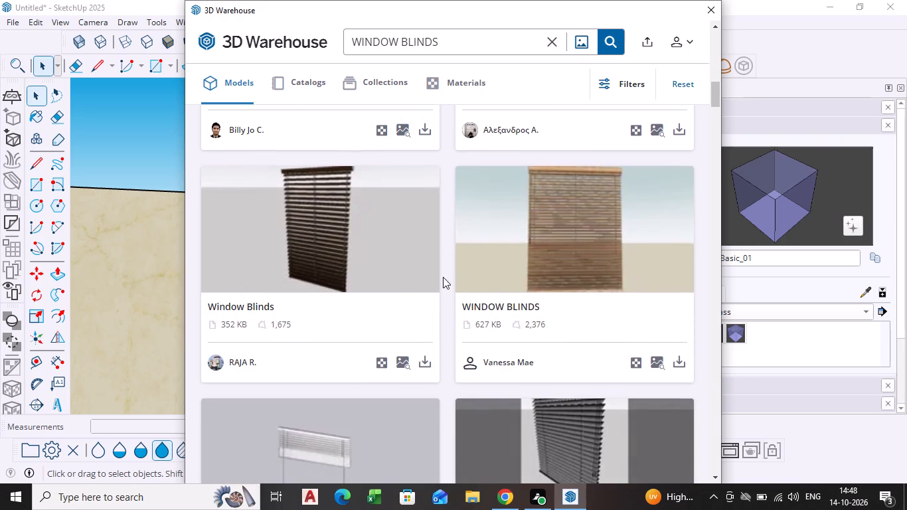
pyautogui.scroll(-2, 443, 277)
pyautogui.scroll(-2, 355, 312)
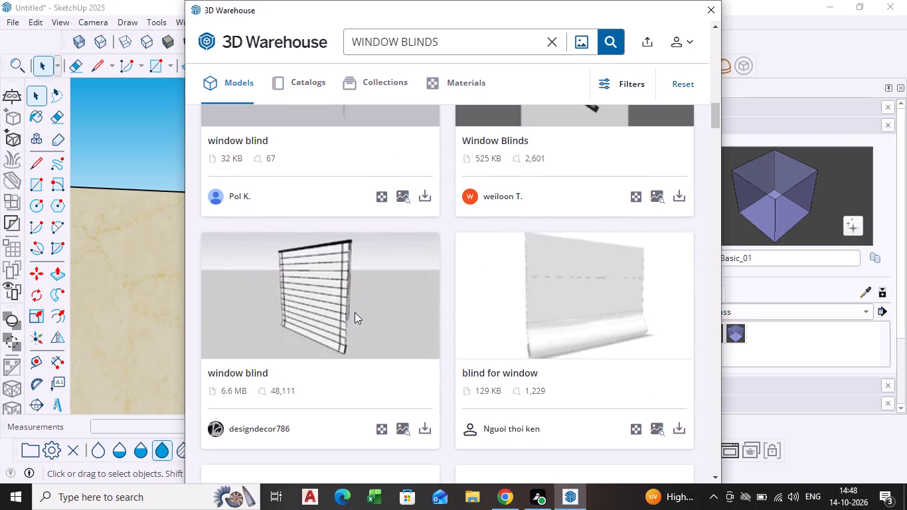
pyautogui.scroll(4, 505, 334)
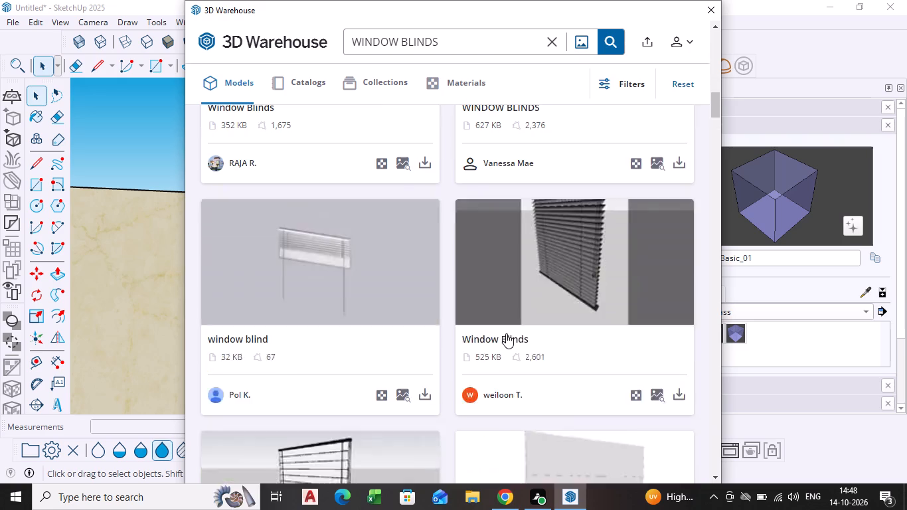
pyautogui.scroll(4, 398, 285)
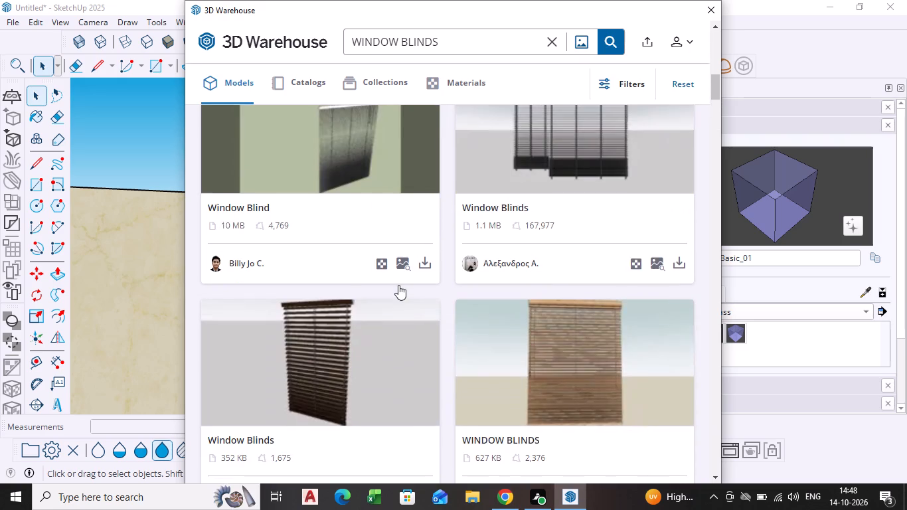
pyautogui.scroll(7, 398, 285)
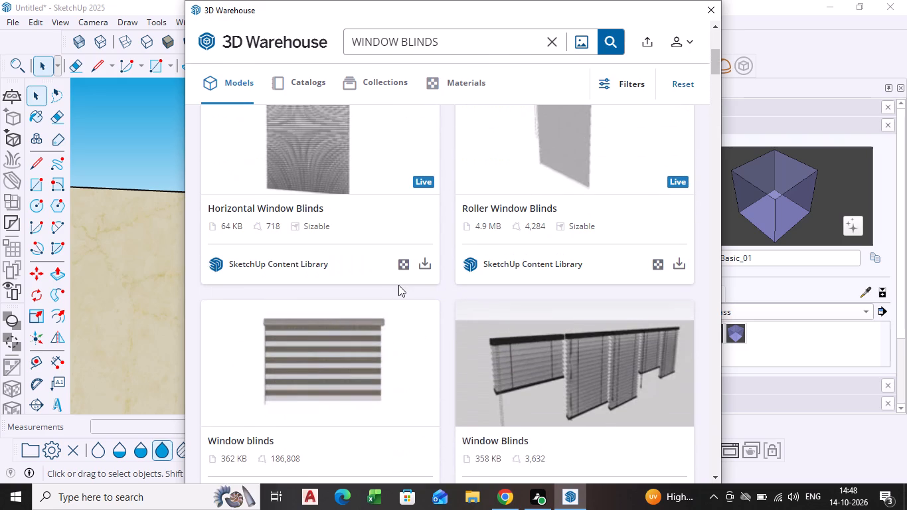
pyautogui.scroll(5, 398, 285)
pyautogui.scroll(-3, 415, 286)
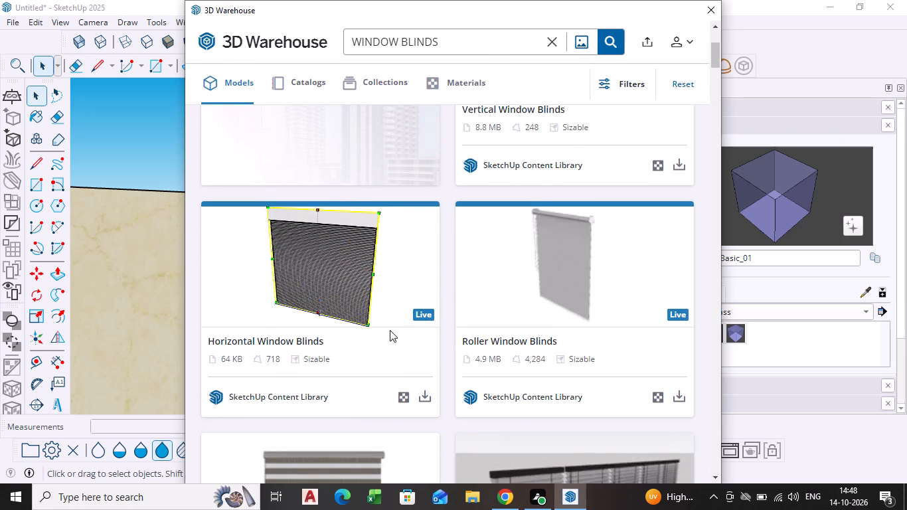
pyautogui.scroll(-3, 390, 330)
pyautogui.scroll(-3, 291, 300)
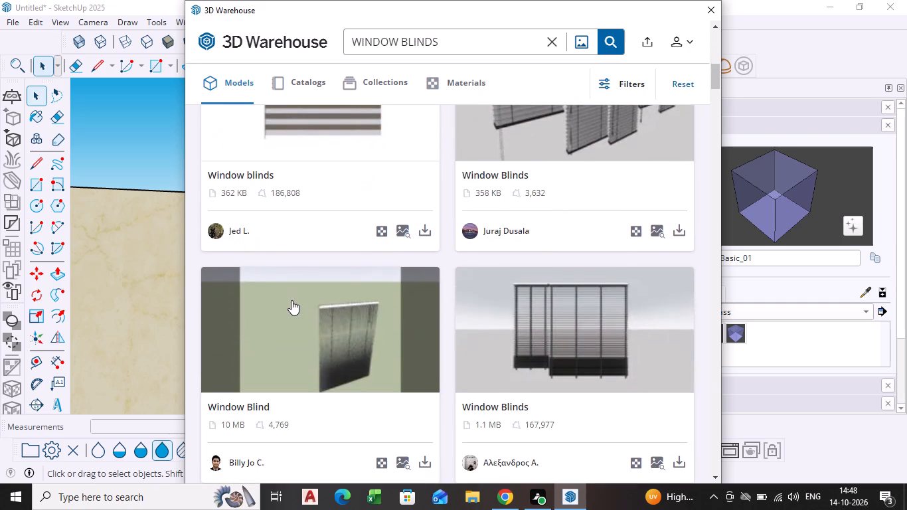
pyautogui.scroll(-8, 357, 303)
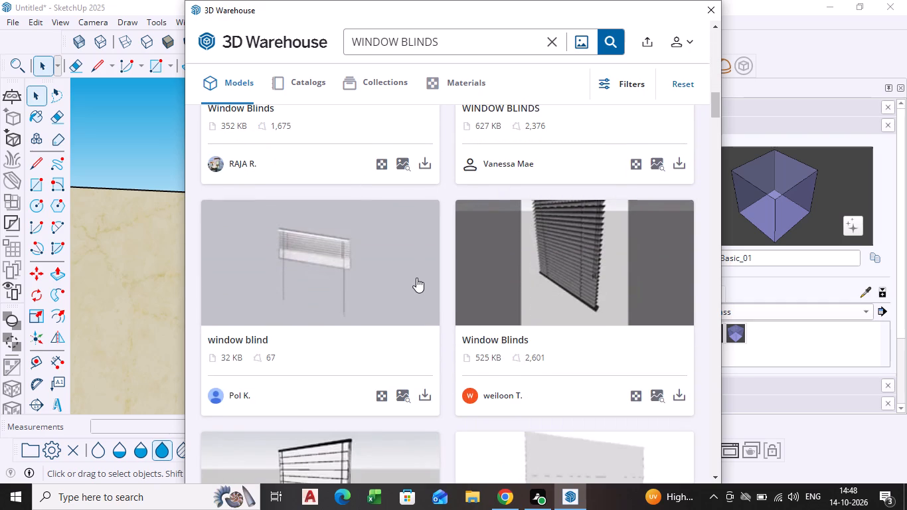
pyautogui.scroll(-2, 371, 284)
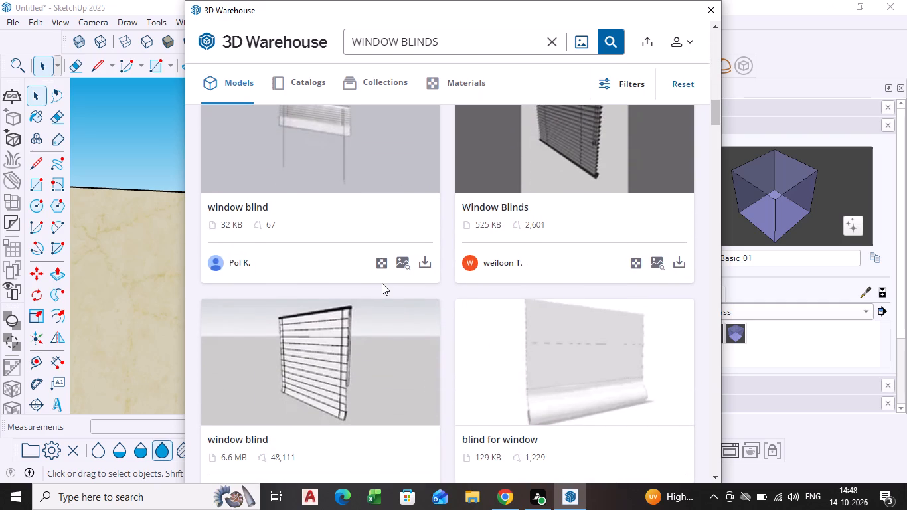
pyautogui.scroll(-7, 384, 282)
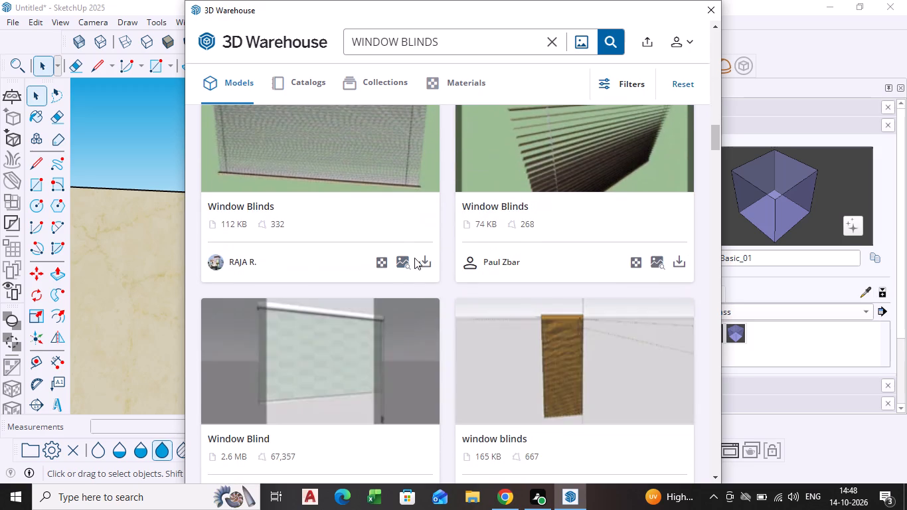
pyautogui.scroll(-3, 456, 292)
pyautogui.scroll(-3, 357, 340)
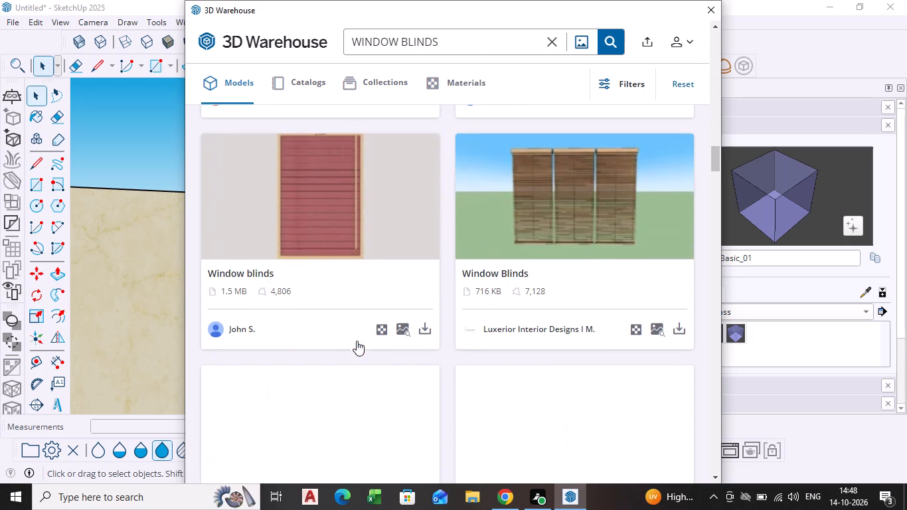
pyautogui.scroll(-6, 459, 280)
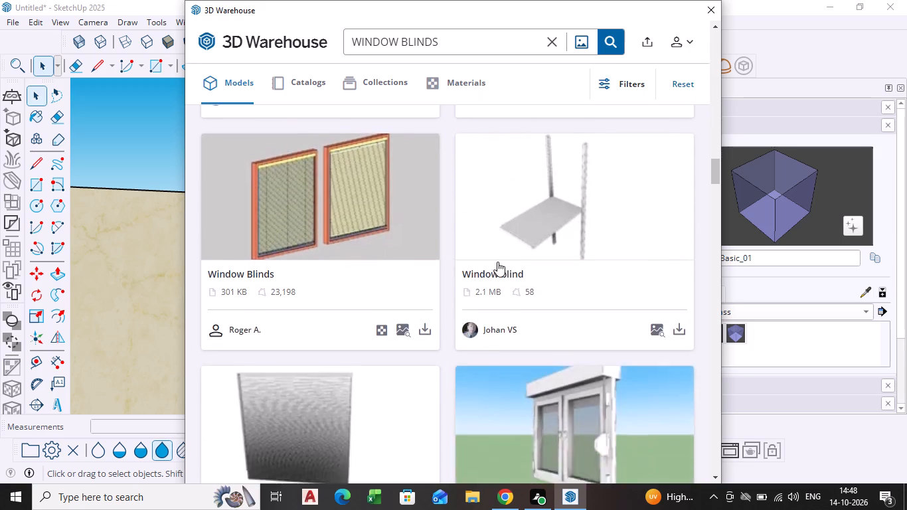
pyautogui.scroll(-7, 497, 262)
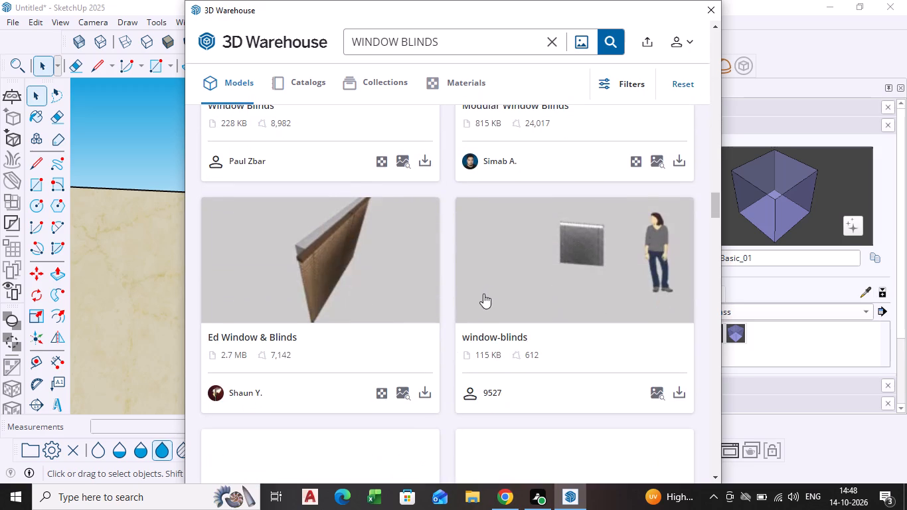
pyautogui.scroll(-6, 446, 306)
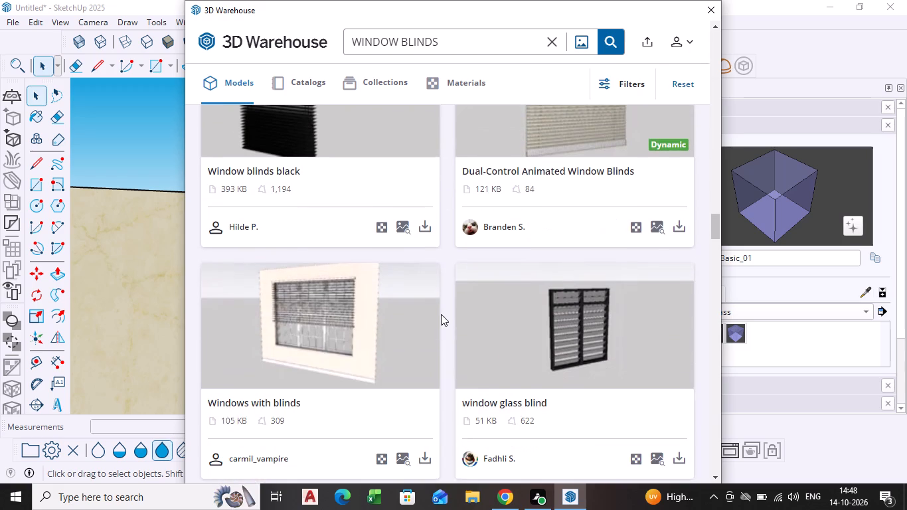
pyautogui.scroll(-2, 427, 357)
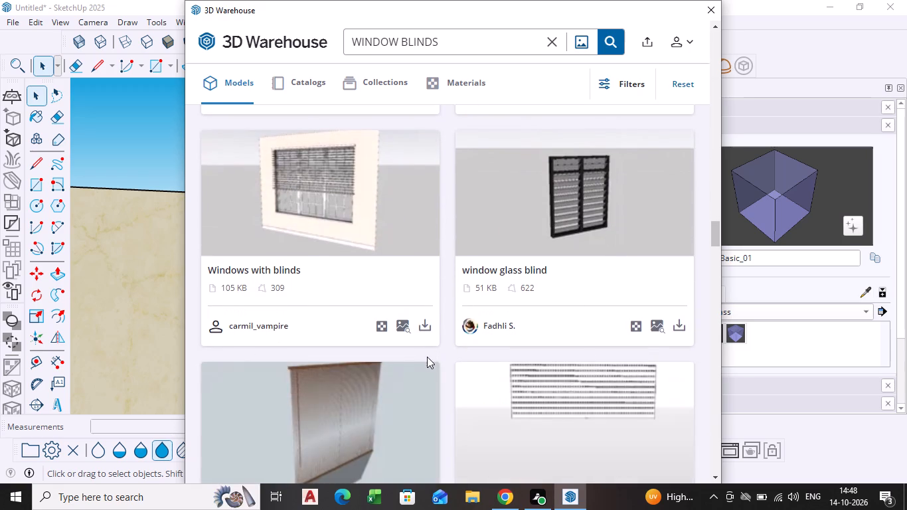
pyautogui.scroll(-3, 422, 359)
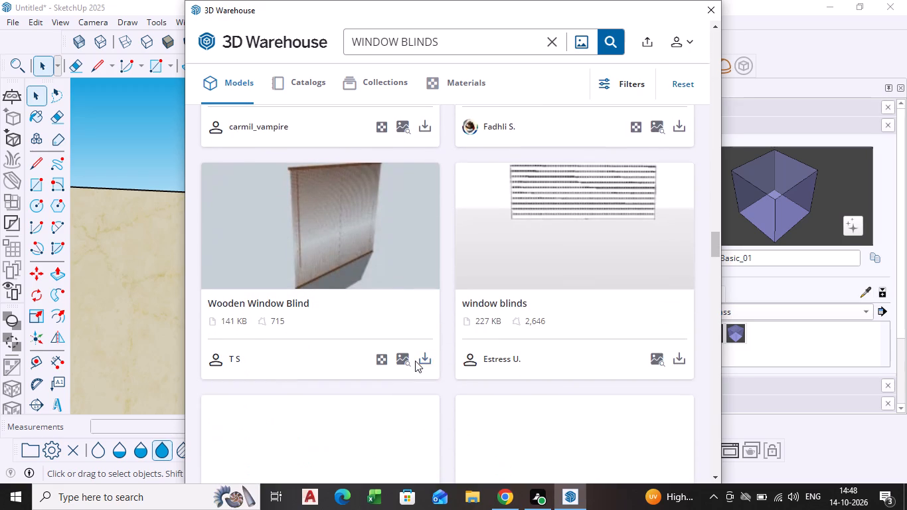
pyautogui.scroll(-2, 450, 340)
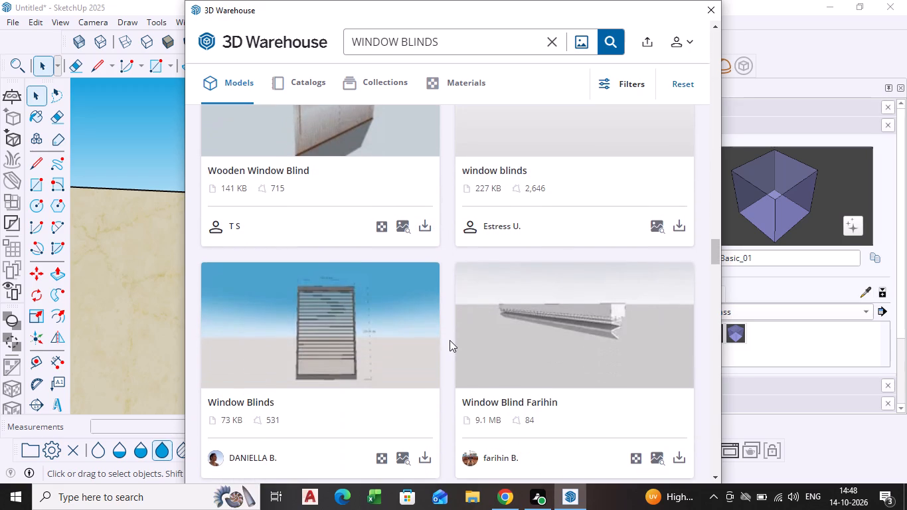
pyautogui.scroll(-3, 450, 340)
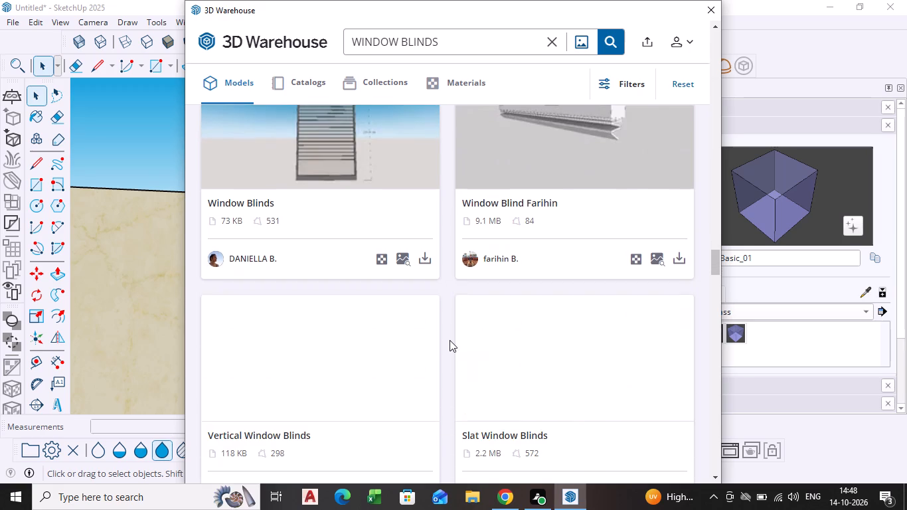
pyautogui.scroll(-5, 444, 347)
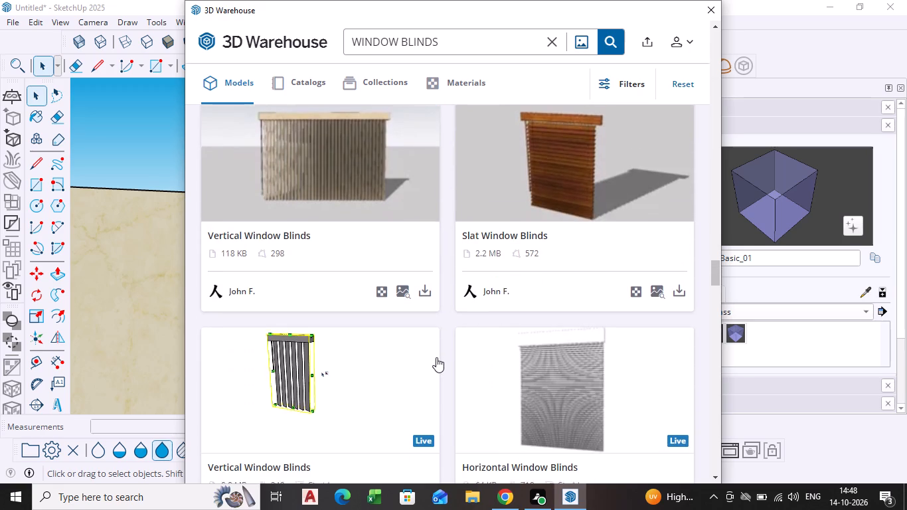
pyautogui.scroll(-2, 436, 357)
pyautogui.scroll(1, 633, 261)
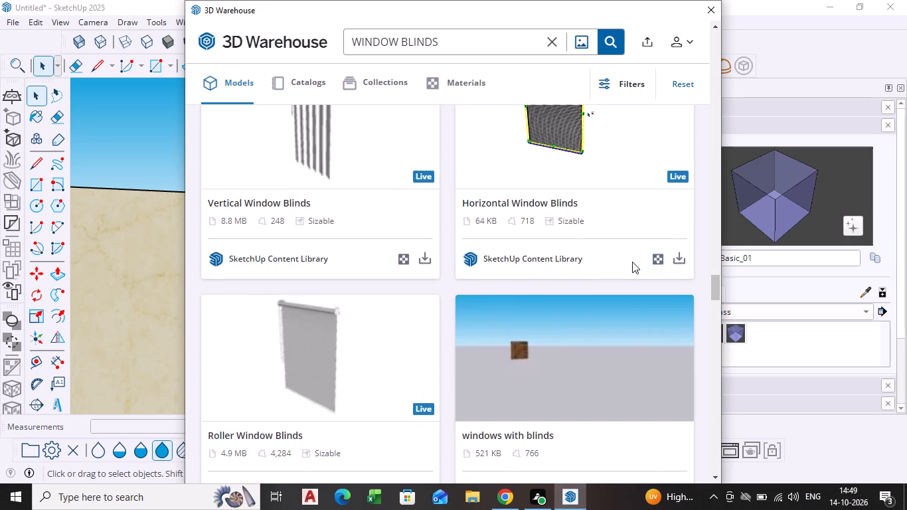
pyautogui.scroll(2, 632, 262)
pyautogui.scroll(-3, 531, 309)
pyautogui.scroll(-2, 434, 325)
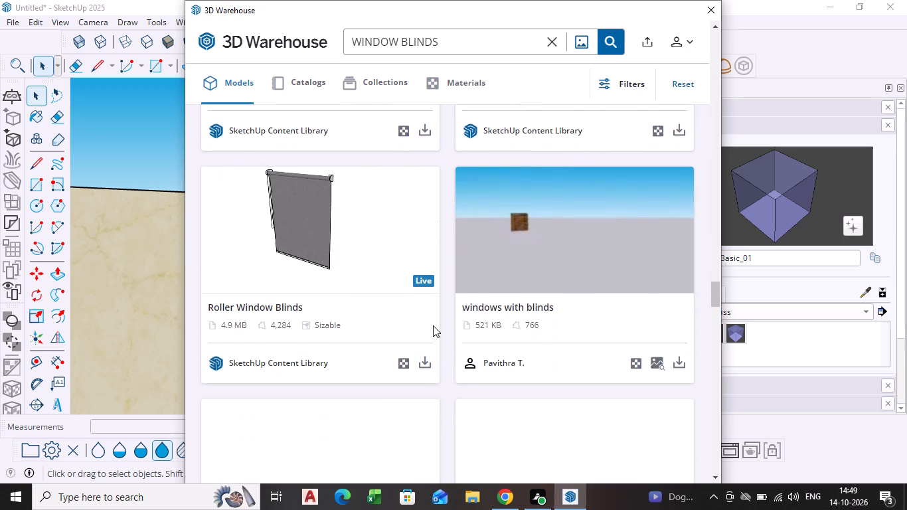
pyautogui.scroll(-2, 428, 330)
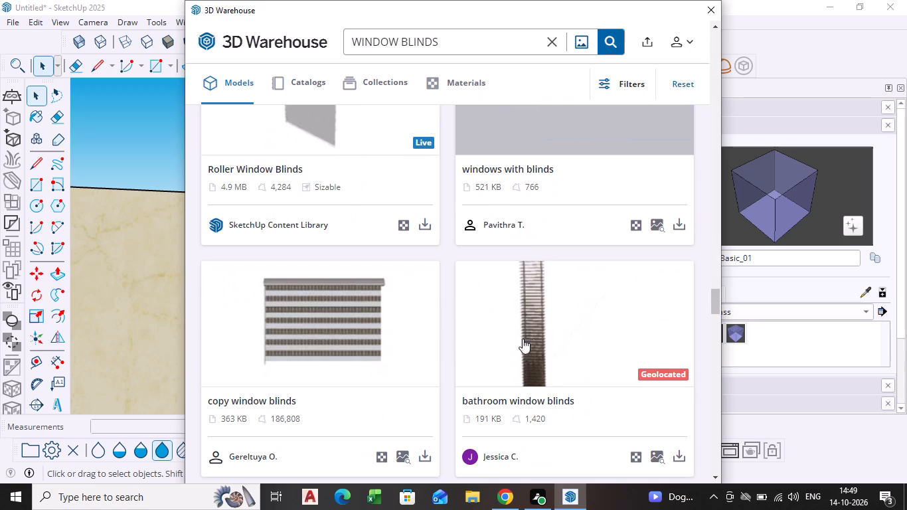
pyautogui.scroll(-5, 533, 339)
pyautogui.scroll(-2, 452, 332)
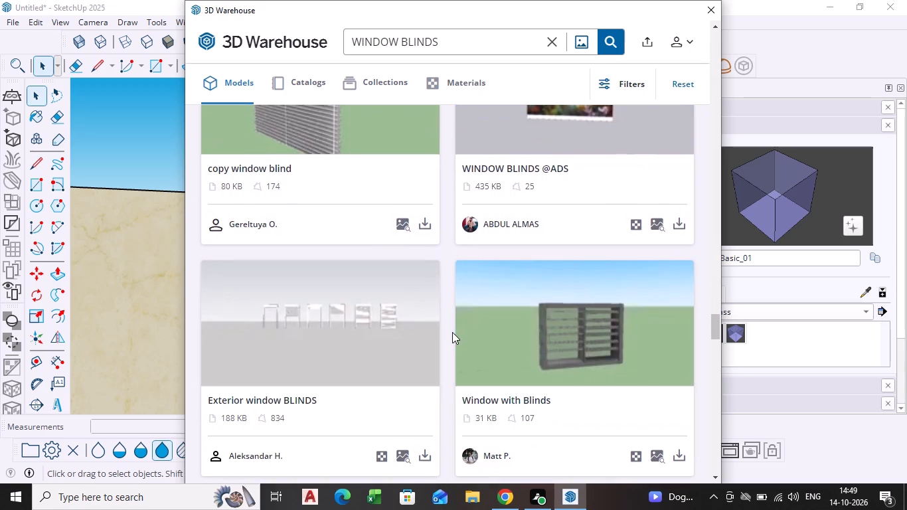
pyautogui.scroll(3, 552, 325)
pyautogui.scroll(-1, 453, 323)
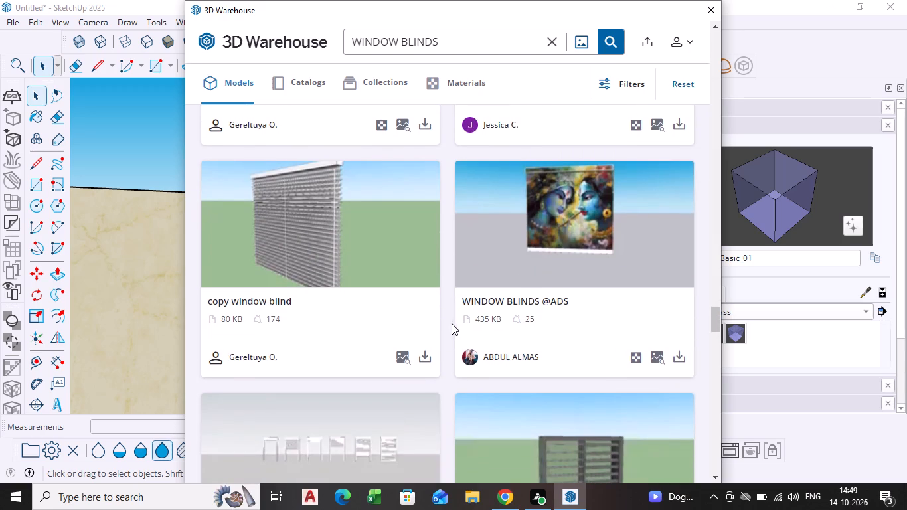
# Download the "copy window blind" model and place it outside the house, beside the wall with the three-panel window.
pyautogui.click(426, 359)
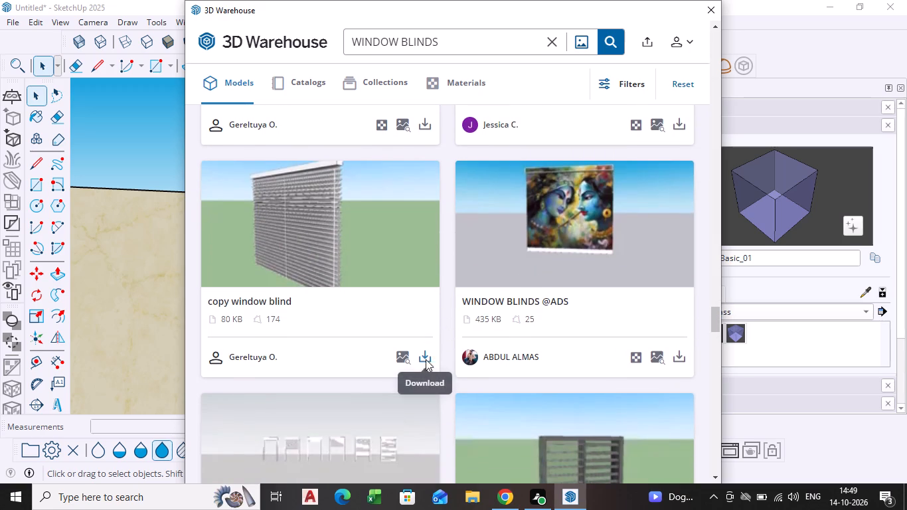
pyautogui.click(418, 266)
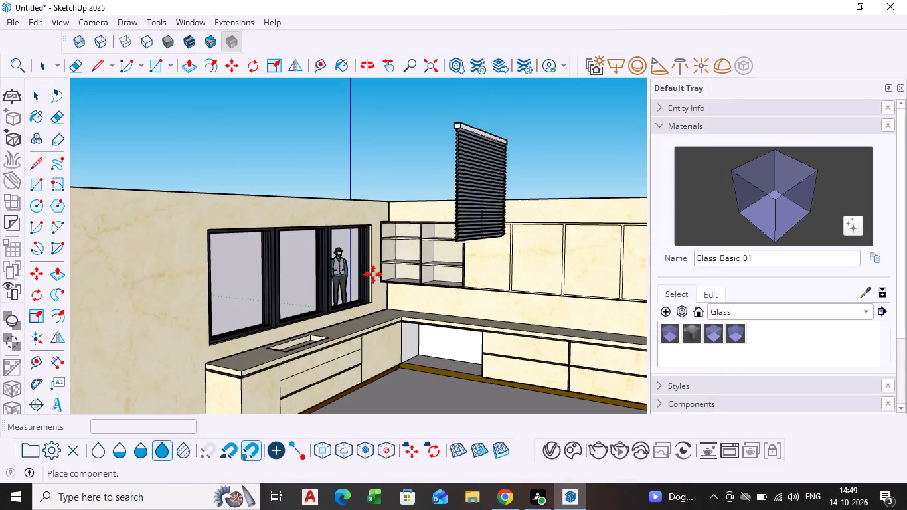
pyautogui.scroll(-2, 228, 313)
pyautogui.moveTo(228, 313); pyautogui.dragTo(510, 342, button='middle')
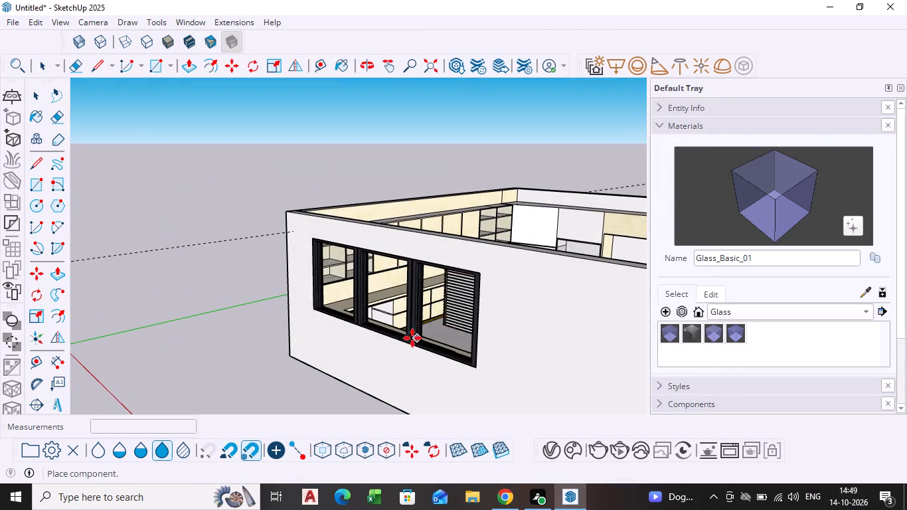
pyautogui.click(202, 360)
# Move the slatted blind by its headrail's upper corner onto the outer upper corner of the black three-panel window.
pyautogui.scroll(4, 261, 319)
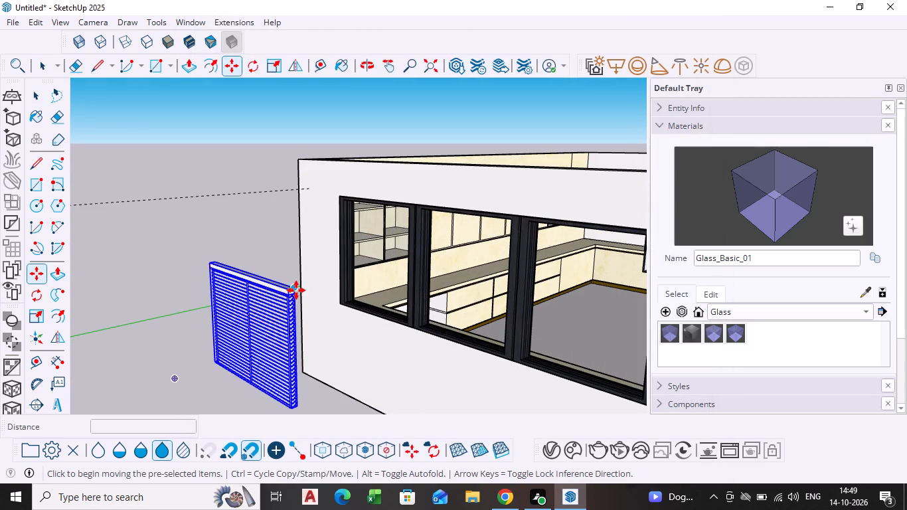
pyautogui.scroll(9, 296, 290)
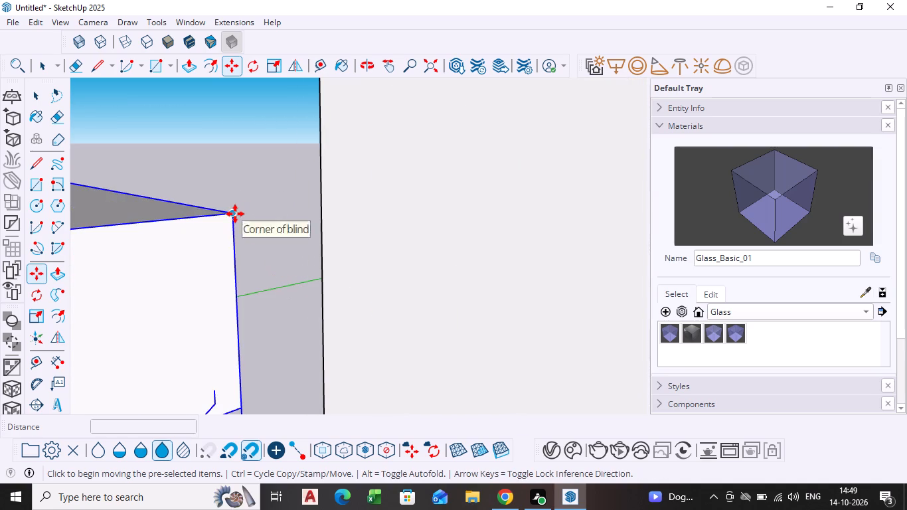
pyautogui.click(235, 214)
pyautogui.scroll(-20, 452, 219)
pyautogui.scroll(-5, 452, 219)
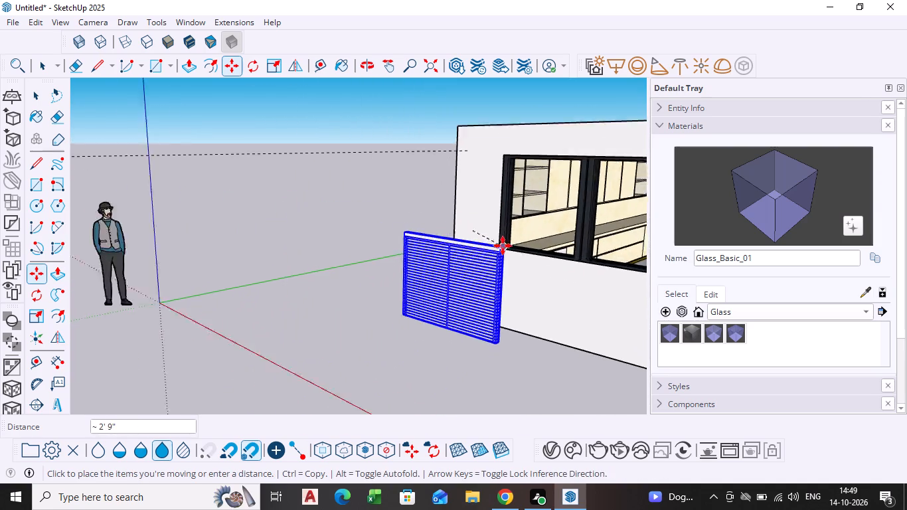
pyautogui.scroll(-2, 503, 246)
pyautogui.keyDown('shift'); pyautogui.moveTo(503, 246); pyautogui.dragTo(250, 272, button='middle'); pyautogui.keyUp('shift')
pyautogui.scroll(5, 363, 242)
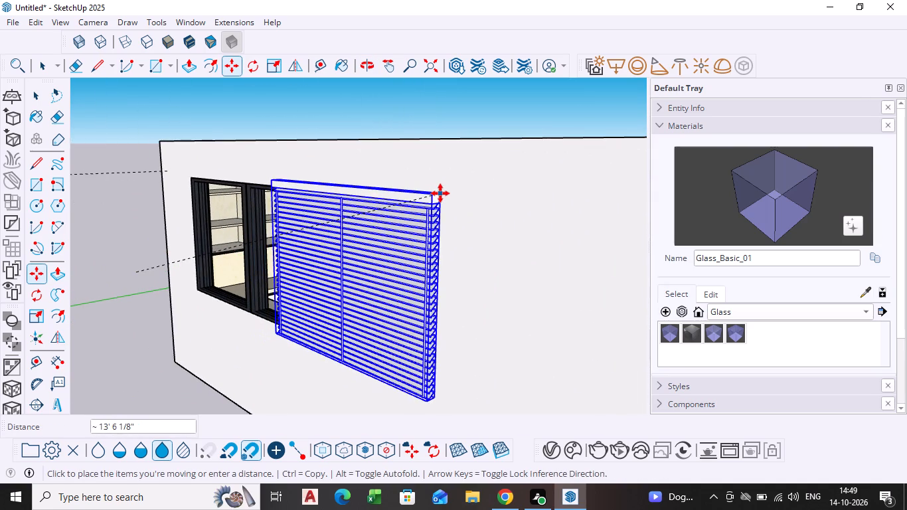
pyautogui.scroll(5, 437, 196)
pyautogui.moveTo(435, 197); pyautogui.dragTo(412, 201, button='middle')
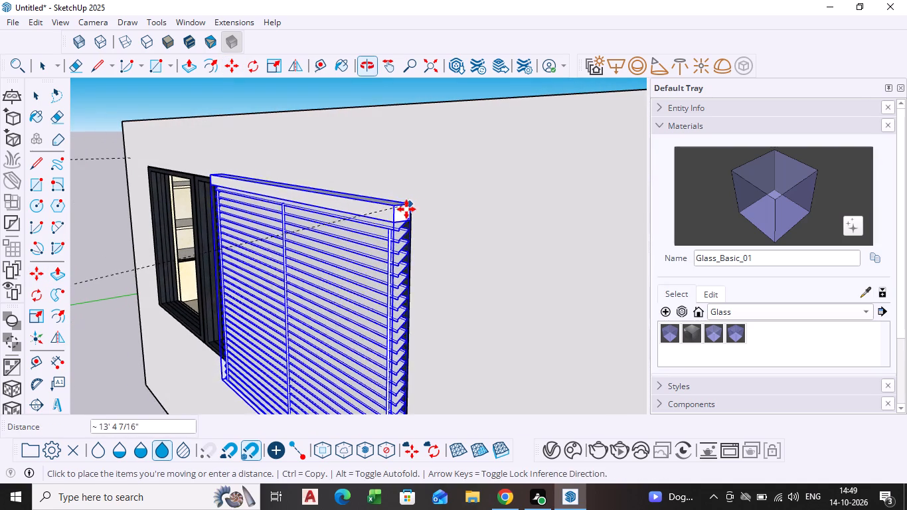
pyautogui.click(412, 211)
# Scale the blind's width along the red axis so it spans all three panels of the window.
pyautogui.scroll(-2, 301, 234)
pyautogui.moveTo(301, 234); pyautogui.dragTo(411, 211, button='middle')
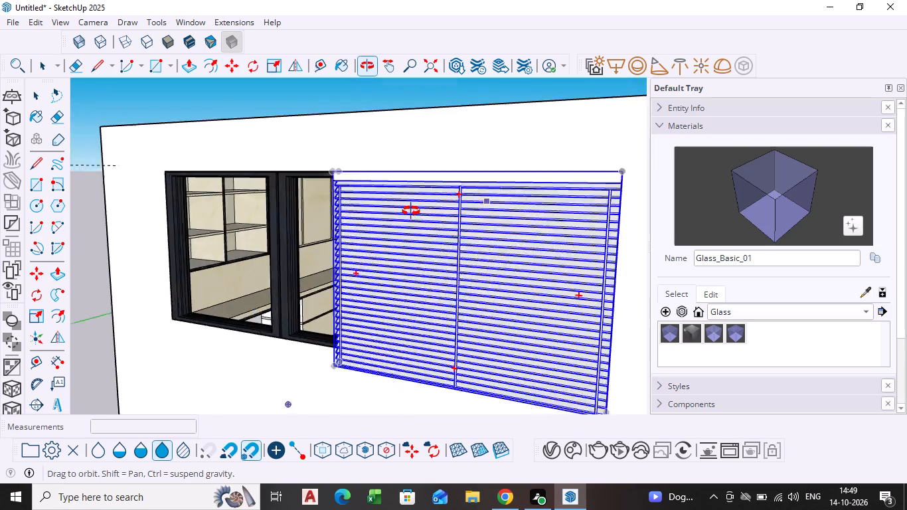
pyautogui.moveTo(411, 211); pyautogui.dragTo(413, 211, button='middle')
pyautogui.scroll(-3, 384, 231)
pyautogui.keyDown('shift'); pyautogui.moveTo(384, 232); pyautogui.dragTo(284, 203, button='middle'); pyautogui.keyUp('shift')
pyautogui.click(42, 314)
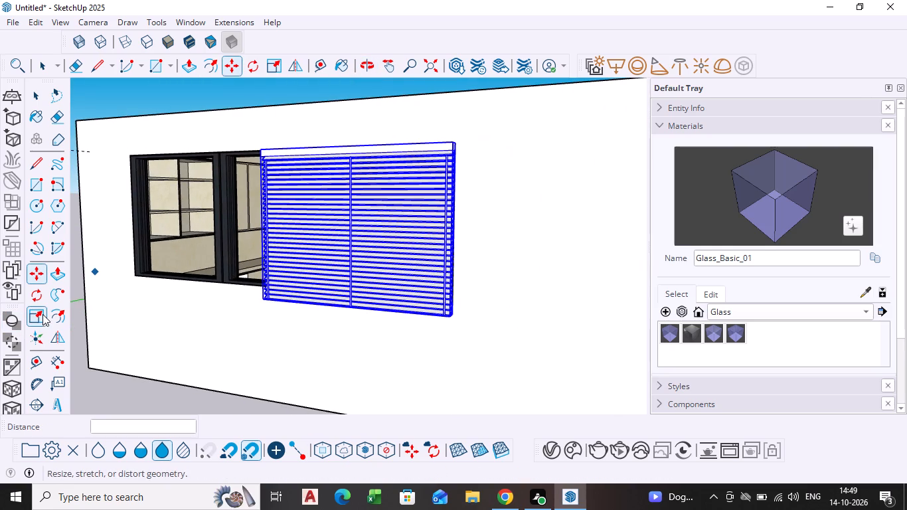
pyautogui.moveTo(163, 328); pyautogui.dragTo(311, 343, button='middle')
pyautogui.scroll(7, 369, 260)
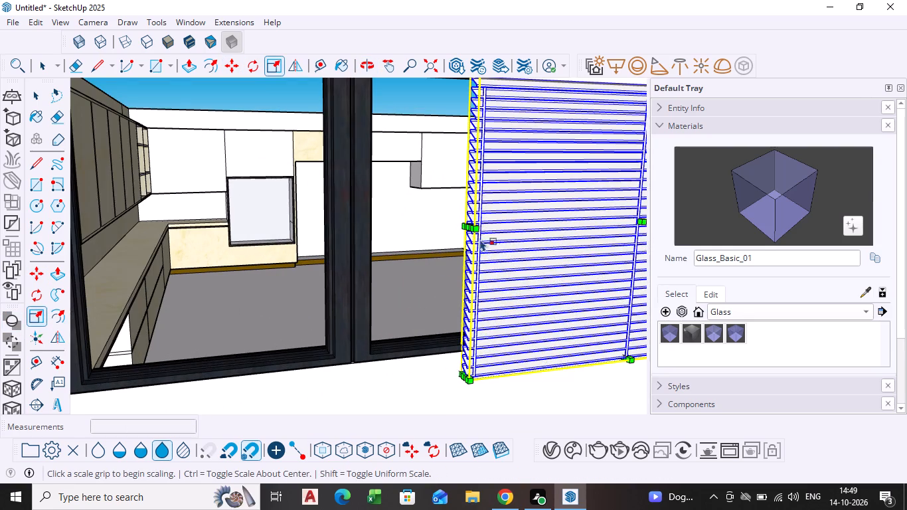
pyautogui.scroll(3, 466, 225)
pyautogui.click(466, 225)
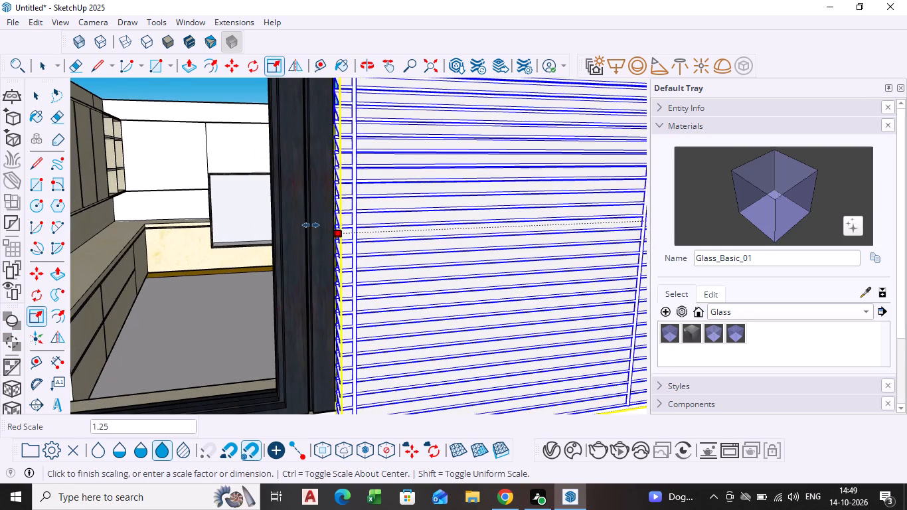
pyautogui.scroll(-10, 236, 225)
pyautogui.moveTo(236, 225); pyautogui.dragTo(301, 254, button='middle')
pyautogui.keyDown('shift'); pyautogui.scroll(-1, 236, 225); pyautogui.keyUp('shift')
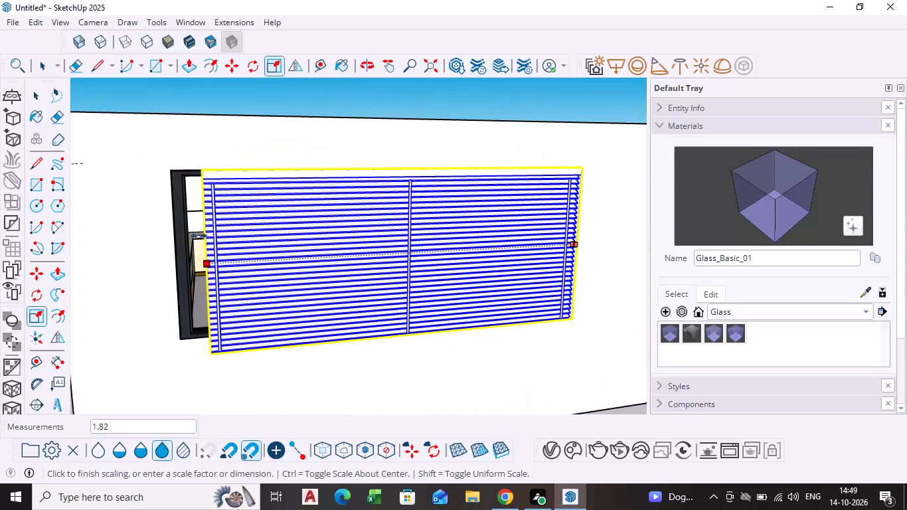
pyautogui.click(173, 226)
# Examine how the widened blind sits against the window from inside and outside the kitchen.
pyautogui.scroll(-3, 396, 244)
pyautogui.moveTo(396, 244); pyautogui.dragTo(396, 245, button='middle')
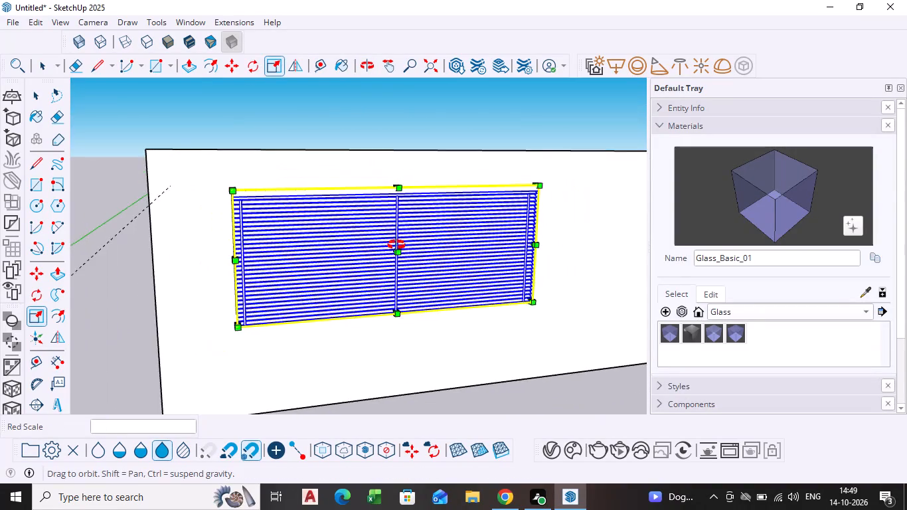
pyautogui.moveTo(396, 245); pyautogui.dragTo(0, 283, button='middle')
pyautogui.click(124, 189)
pyautogui.scroll(-3, 190, 221)
pyautogui.moveTo(190, 222); pyautogui.dragTo(167, 216, button='middle')
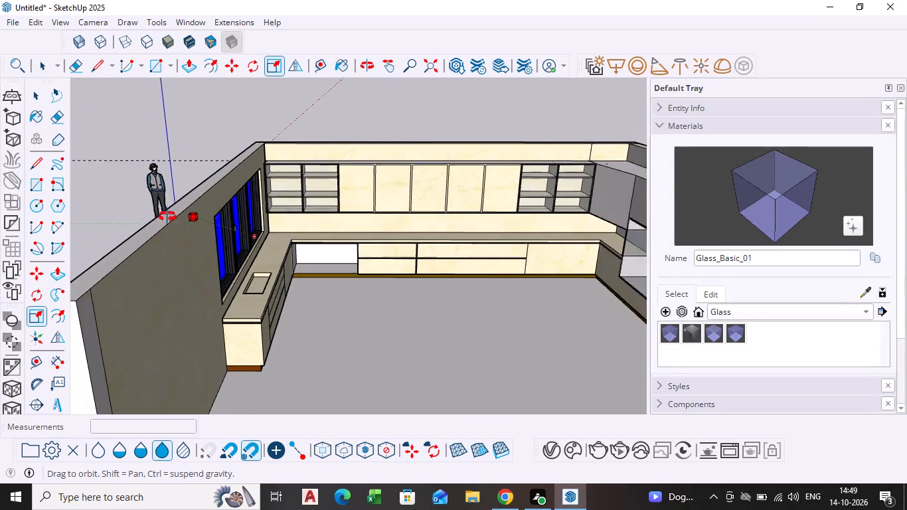
pyautogui.moveTo(167, 216); pyautogui.dragTo(112, 193, button='middle')
pyautogui.press('space')
pyautogui.click(288, 343)
pyautogui.moveTo(268, 322); pyautogui.dragTo(105, 288, button='middle')
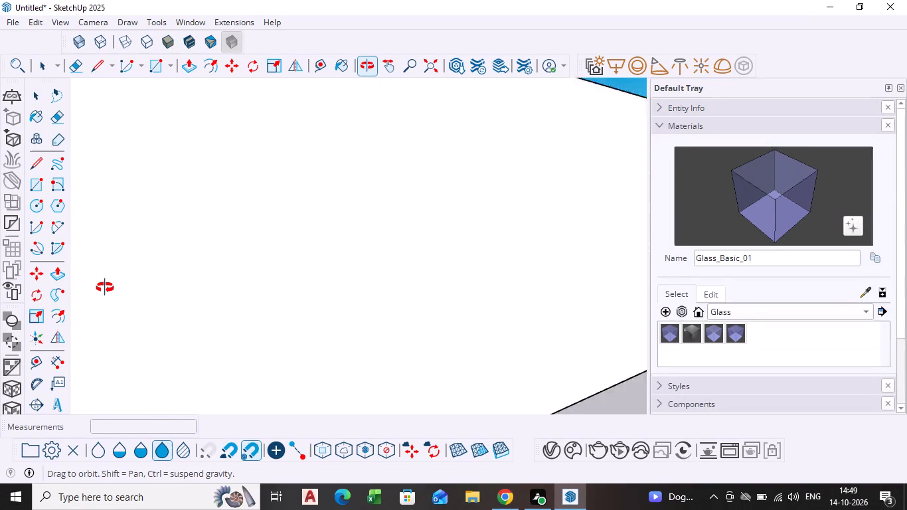
pyautogui.moveTo(105, 288); pyautogui.dragTo(280, 340, button='middle')
pyautogui.scroll(-1, 98, 287)
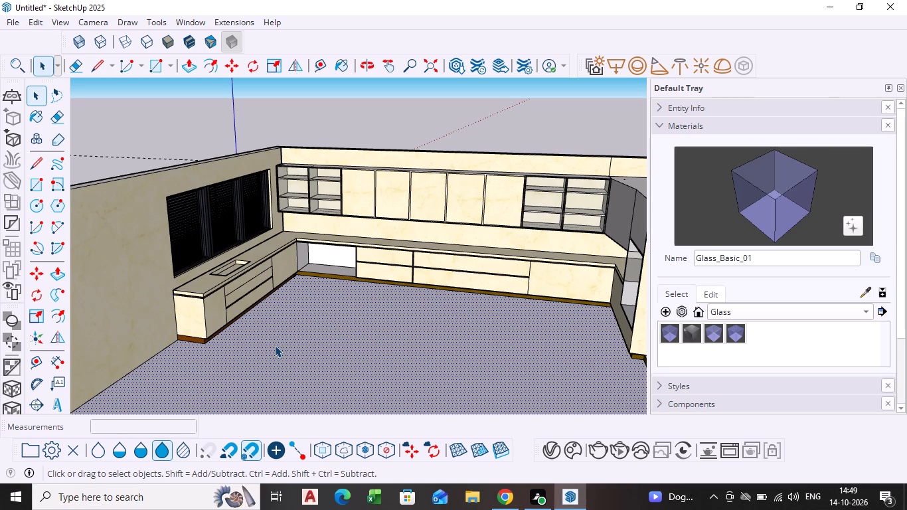
pyautogui.scroll(-4, 231, 240)
pyautogui.moveTo(230, 240); pyautogui.dragTo(453, 252, button='middle')
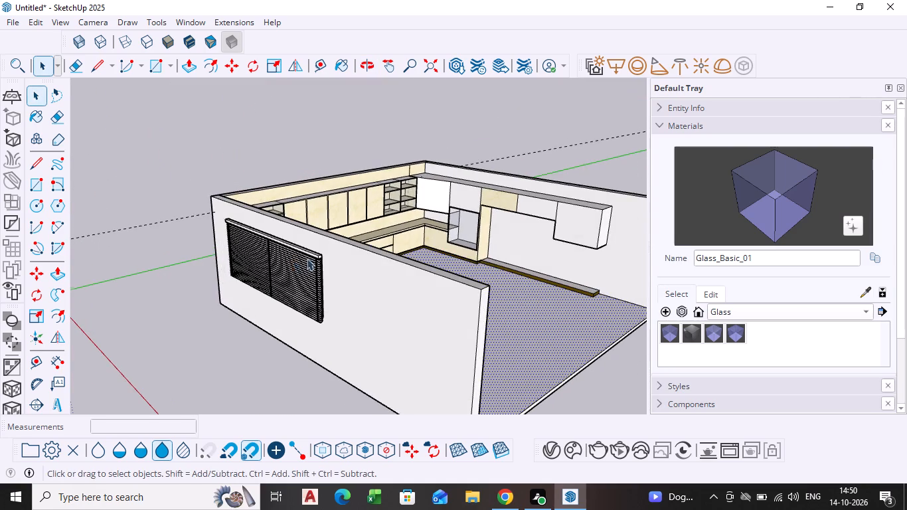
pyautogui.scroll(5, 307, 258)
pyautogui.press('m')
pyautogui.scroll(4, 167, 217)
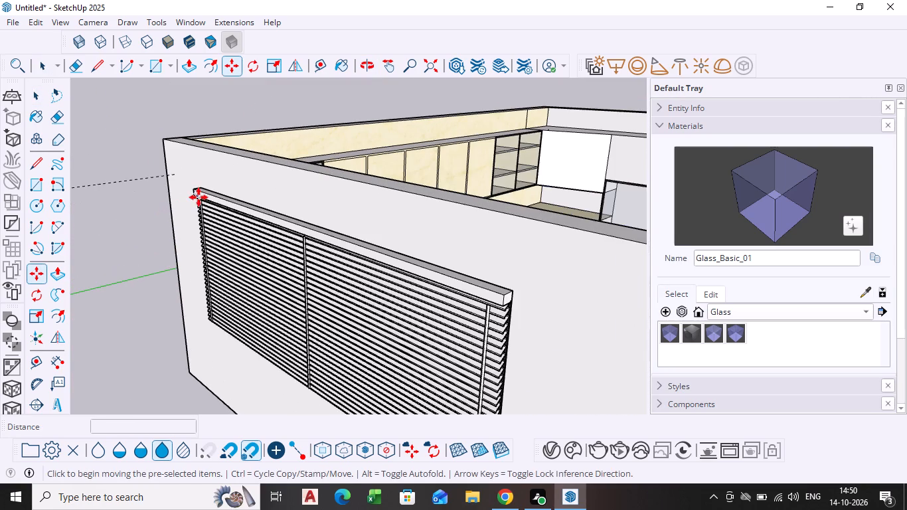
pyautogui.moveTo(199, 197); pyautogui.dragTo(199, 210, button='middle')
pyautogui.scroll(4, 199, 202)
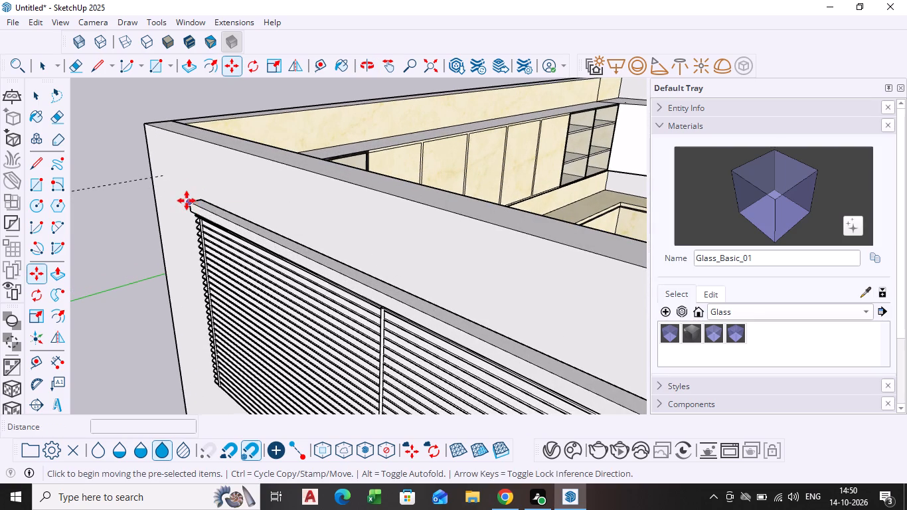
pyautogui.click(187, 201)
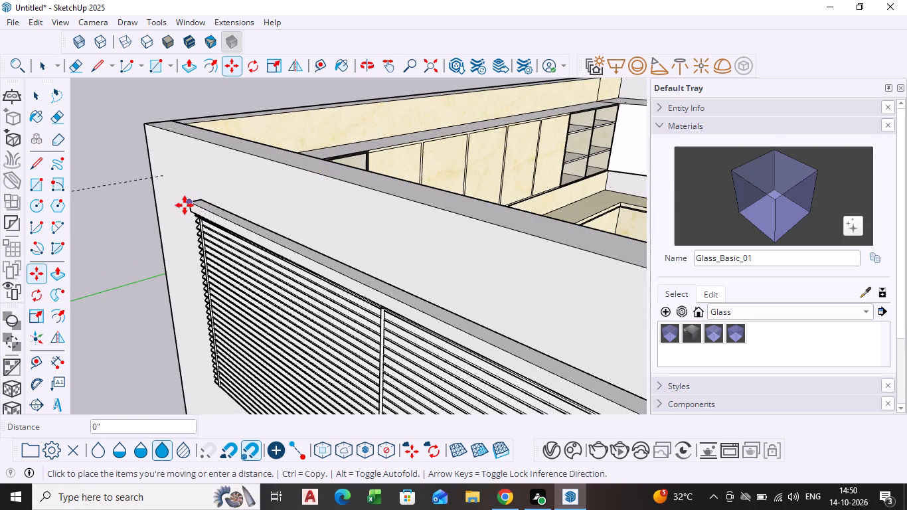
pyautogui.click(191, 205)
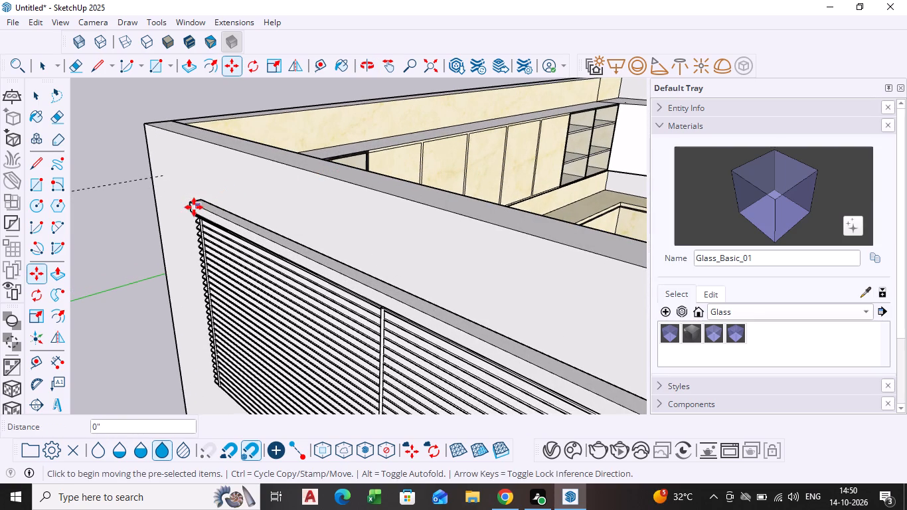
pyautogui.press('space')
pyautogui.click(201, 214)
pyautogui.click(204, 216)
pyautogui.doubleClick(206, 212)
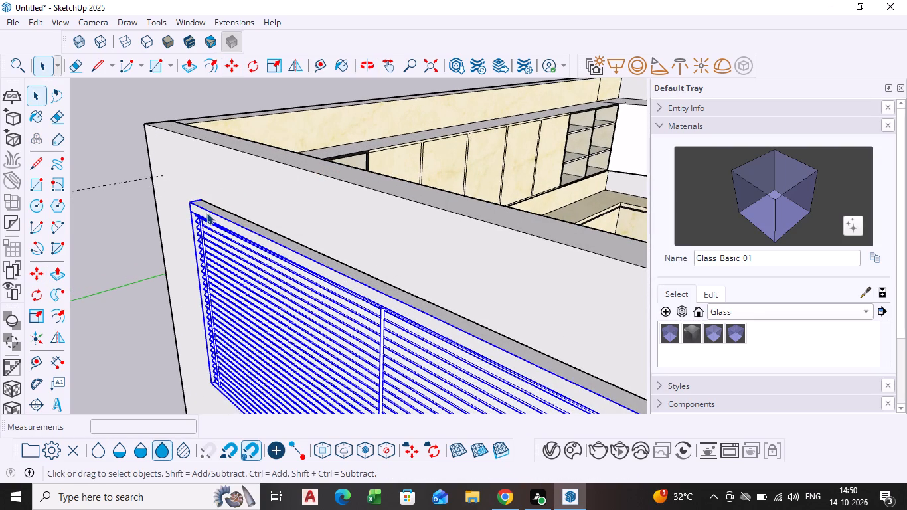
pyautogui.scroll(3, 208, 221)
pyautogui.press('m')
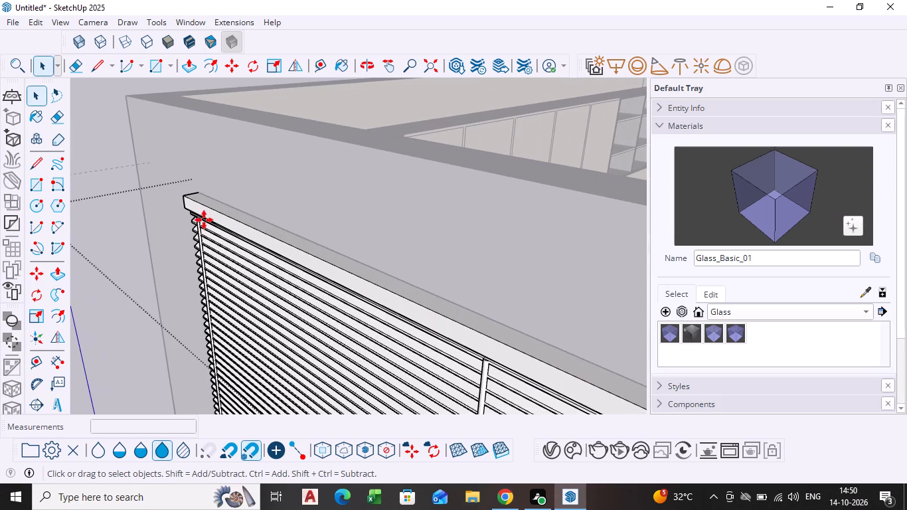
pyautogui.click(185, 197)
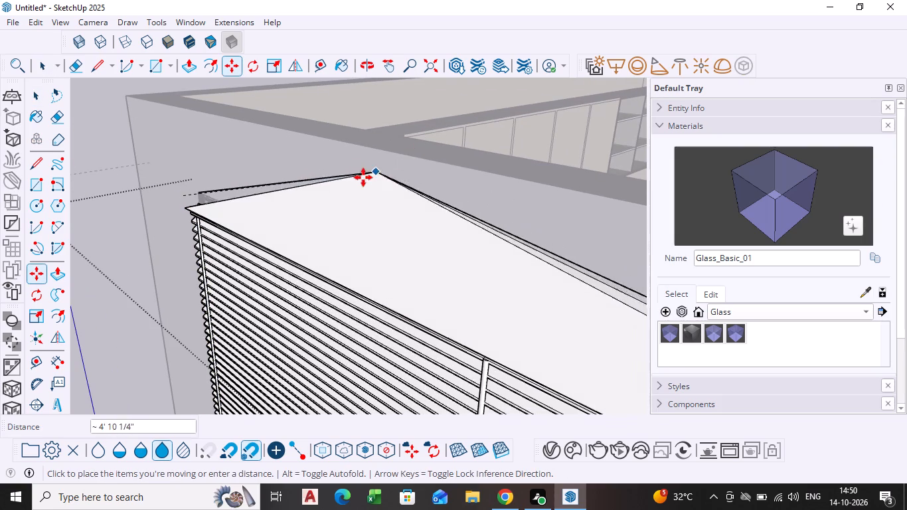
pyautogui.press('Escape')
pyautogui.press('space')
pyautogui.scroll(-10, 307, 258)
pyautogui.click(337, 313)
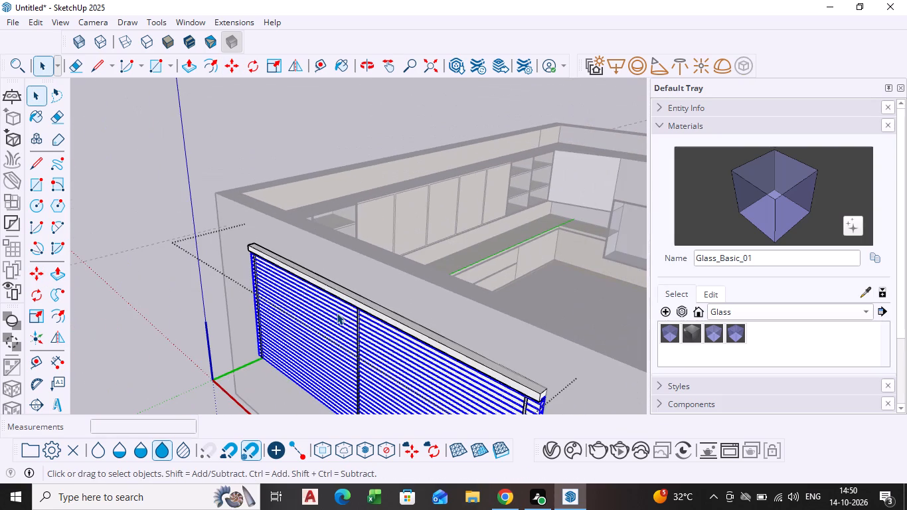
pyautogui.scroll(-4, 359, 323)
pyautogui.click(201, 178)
# Move the whole blind through the wall to the kitchen side, with its headrail corner at the window's upper corner.
pyautogui.scroll(-1, 374, 331)
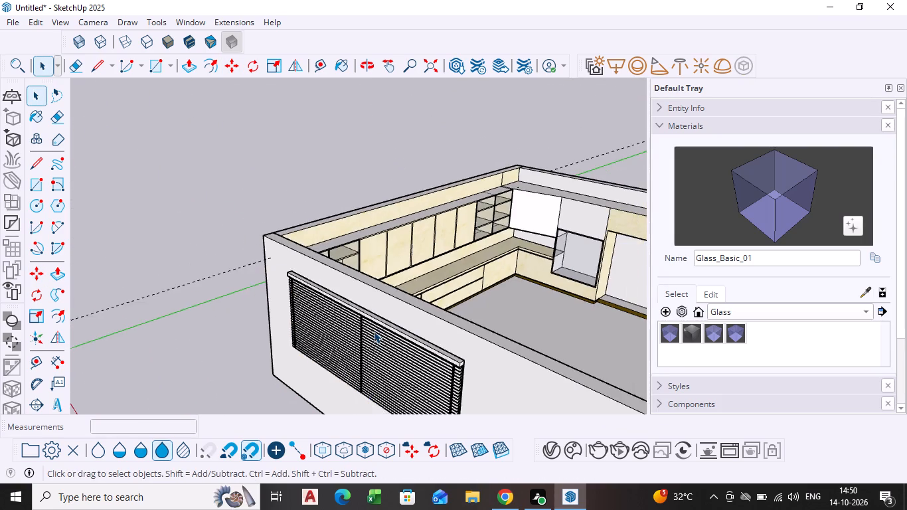
pyautogui.scroll(-1, 374, 331)
pyautogui.moveTo(374, 331); pyautogui.dragTo(319, 277, button='middle')
pyautogui.scroll(3, 329, 284)
pyautogui.click(347, 244)
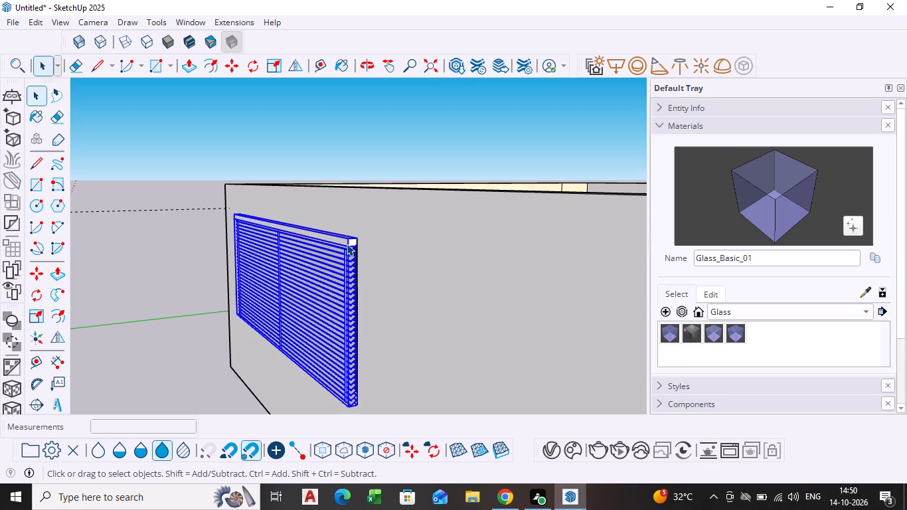
pyautogui.press('m')
pyautogui.click(349, 239)
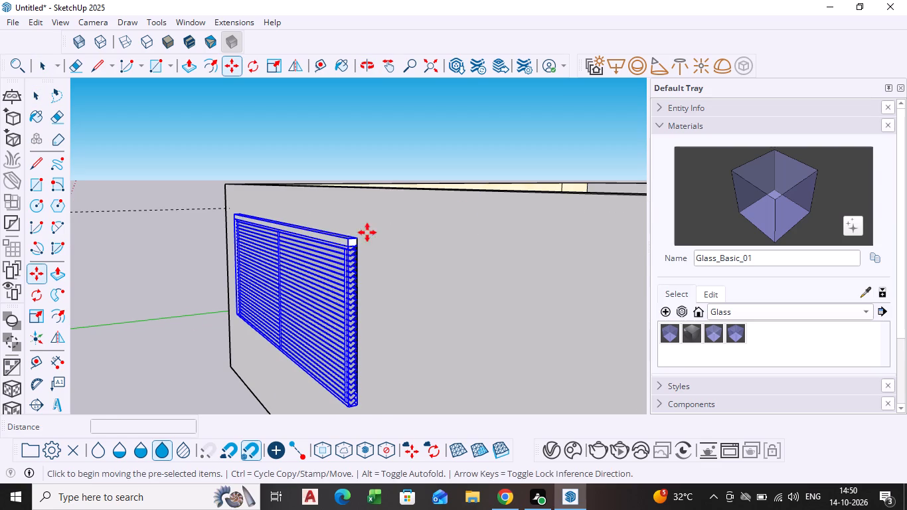
pyautogui.scroll(-4, 542, 184)
pyautogui.moveTo(542, 184); pyautogui.dragTo(230, 275, button='middle')
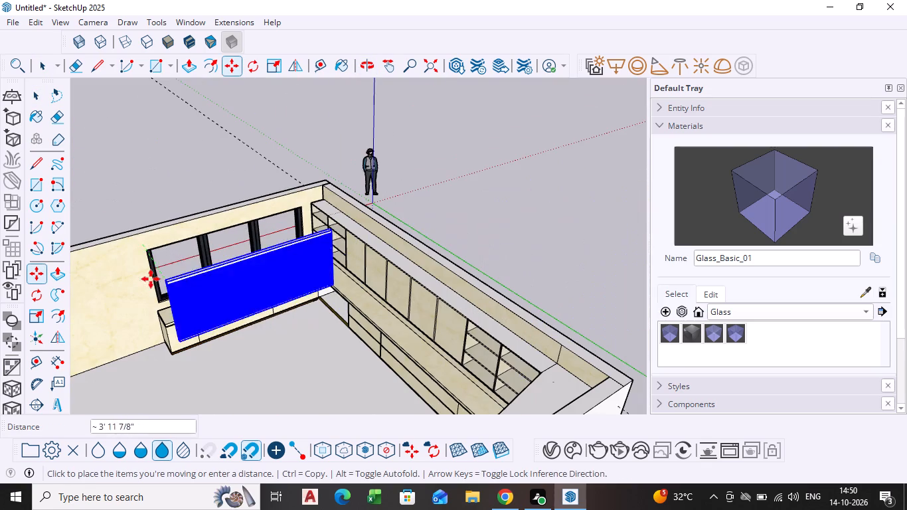
pyautogui.scroll(10, 143, 273)
pyautogui.scroll(10, 153, 216)
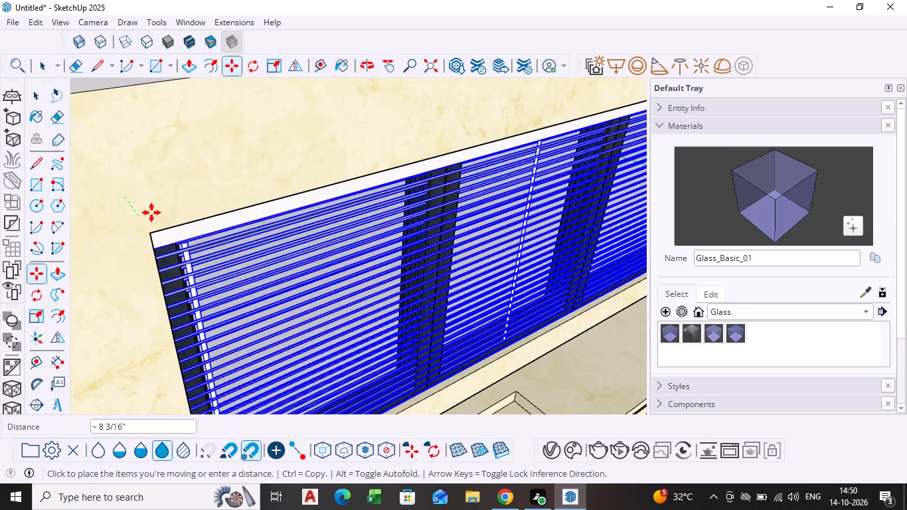
pyautogui.moveTo(151, 225); pyautogui.dragTo(156, 186, button='middle')
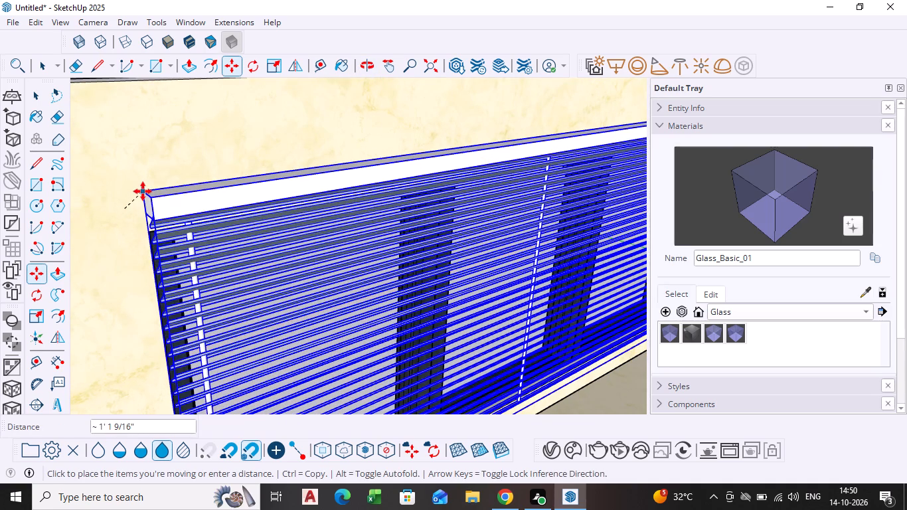
pyautogui.click(143, 191)
pyautogui.scroll(-12, 203, 210)
pyautogui.keyDown('shift'); pyautogui.moveTo(254, 256); pyautogui.dragTo(172, 240, button='middle'); pyautogui.keyUp('shift')
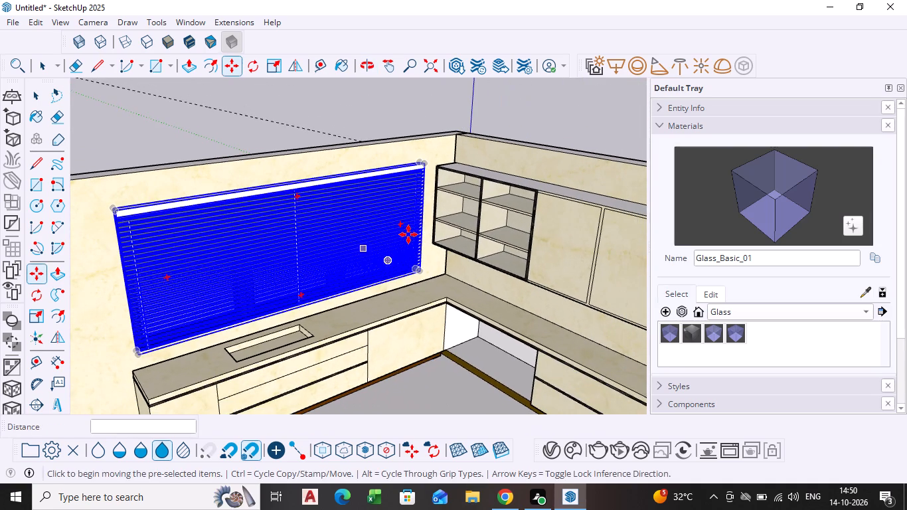
pyautogui.press('space')
pyautogui.click(278, 113)
# Inspect the blind's fit over the window above the sink from several angles inside the kitchen.
pyautogui.scroll(-3, 264, 199)
pyautogui.moveTo(265, 199); pyautogui.dragTo(419, 188, button='middle')
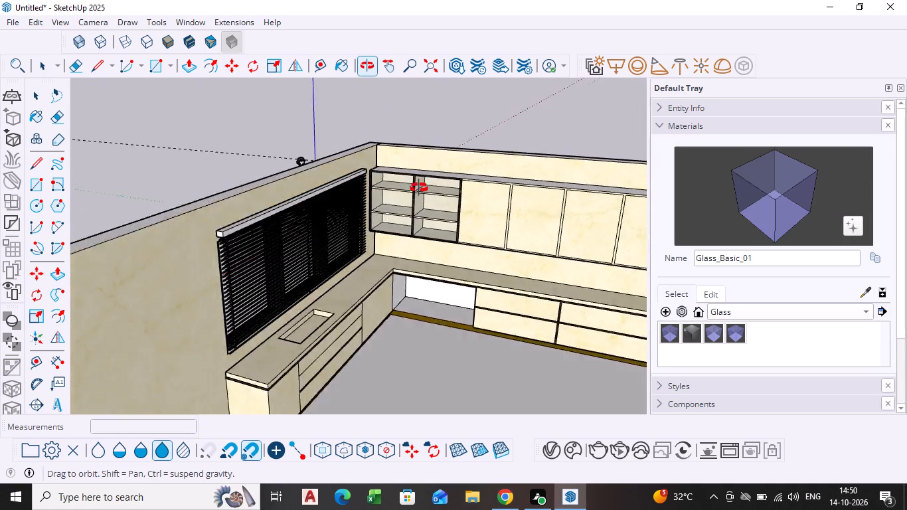
pyautogui.moveTo(419, 188); pyautogui.dragTo(408, 173, button='middle')
pyautogui.scroll(1, 406, 173)
pyautogui.scroll(4, 280, 215)
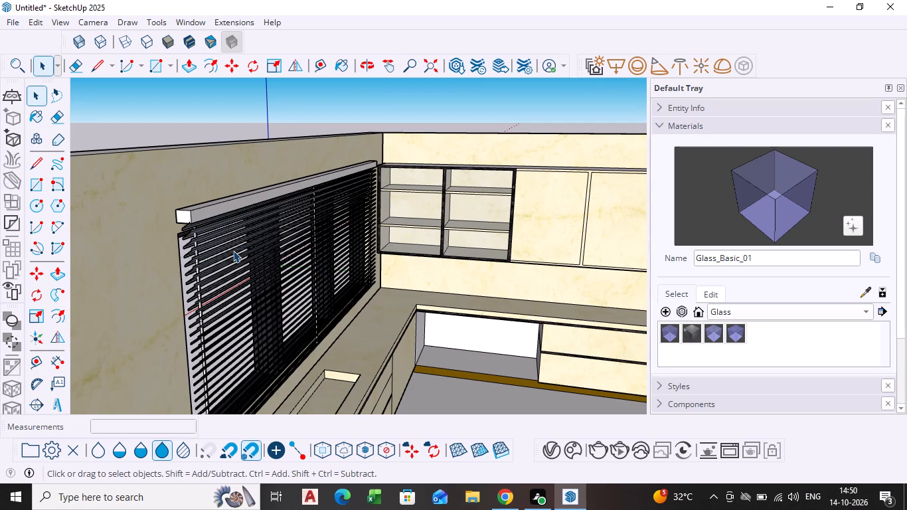
pyautogui.middleClick(233, 250)
pyautogui.keyDown('shift'); pyautogui.moveTo(233, 250); pyautogui.dragTo(213, 197, button='middle'); pyautogui.keyUp('shift')
pyautogui.scroll(-3, 299, 252)
pyautogui.keyDown('shift'); pyautogui.moveTo(299, 255); pyautogui.dragTo(214, 200, button='middle'); pyautogui.keyUp('shift')
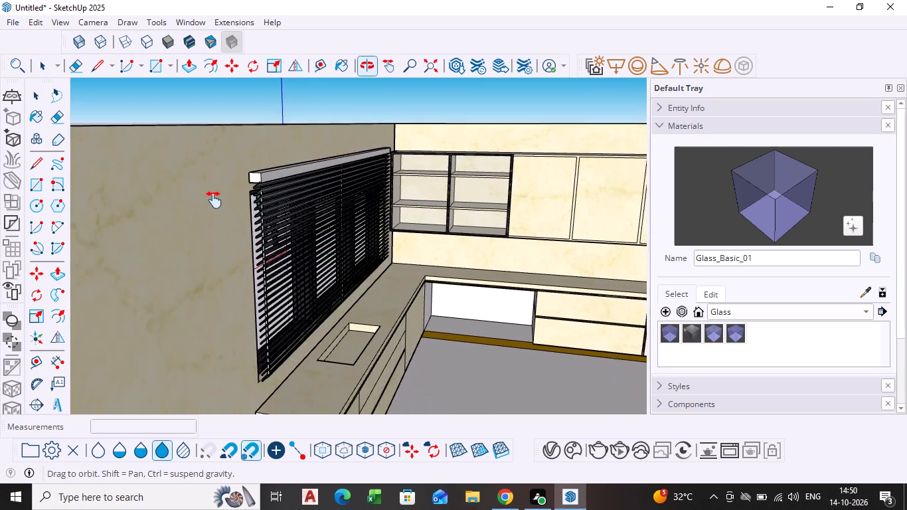
pyautogui.keyDown('shift'); pyautogui.moveTo(214, 200); pyautogui.dragTo(205, 194, button='middle'); pyautogui.keyUp('shift')
pyautogui.scroll(4, 291, 241)
pyautogui.scroll(-5, 294, 249)
pyautogui.moveTo(299, 253); pyautogui.dragTo(246, 250, button='middle')
pyautogui.scroll(4, 240, 250)
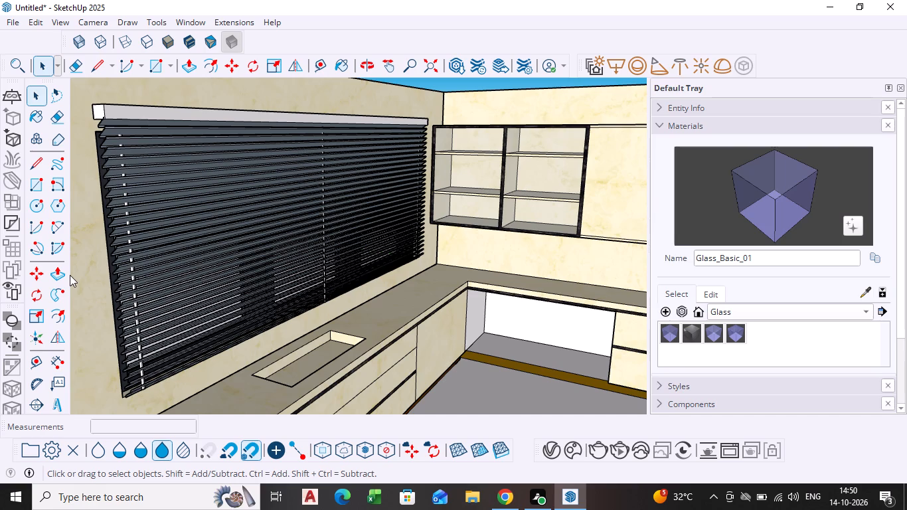
# Delete the headrail box along the top of the blind, inside the blind component.
pyautogui.tripleClick(166, 110)
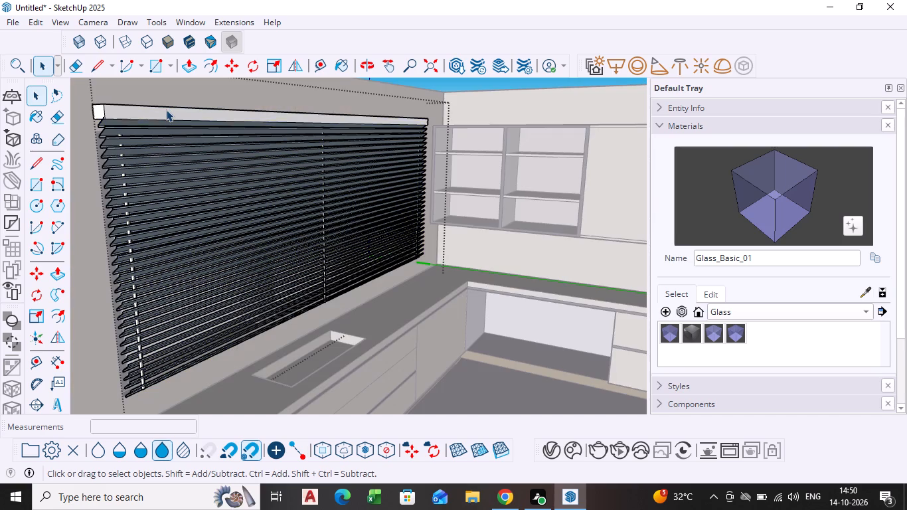
pyautogui.click(166, 110)
pyautogui.press('Delete')
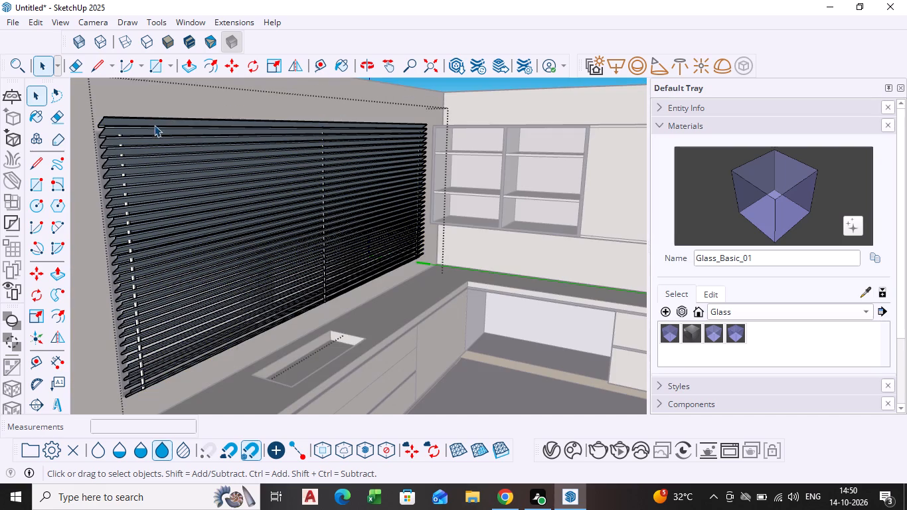
# Move the slats back from the cords so their upper end corner sits in the window opening's upper corner, and close the component.
pyautogui.scroll(-3, 154, 125)
pyautogui.moveTo(143, 157); pyautogui.dragTo(222, 180, button='middle')
pyautogui.press('m')
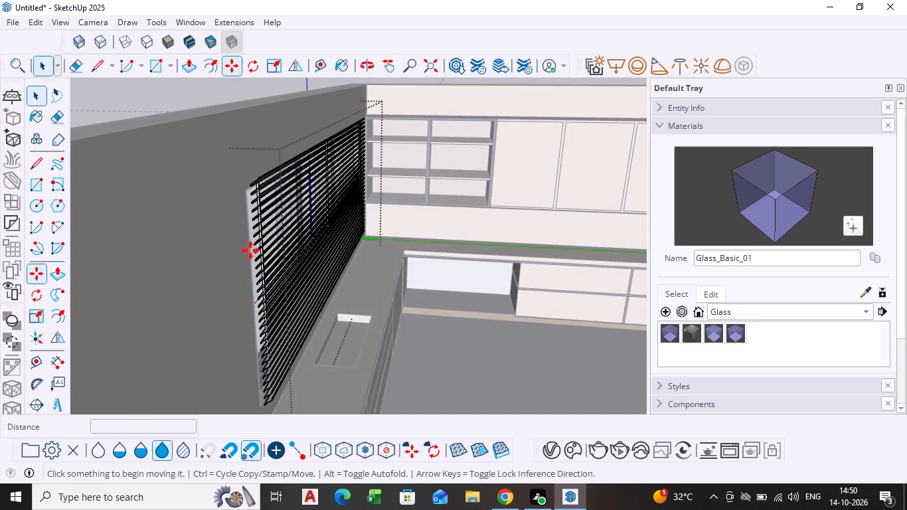
pyautogui.scroll(3, 250, 182)
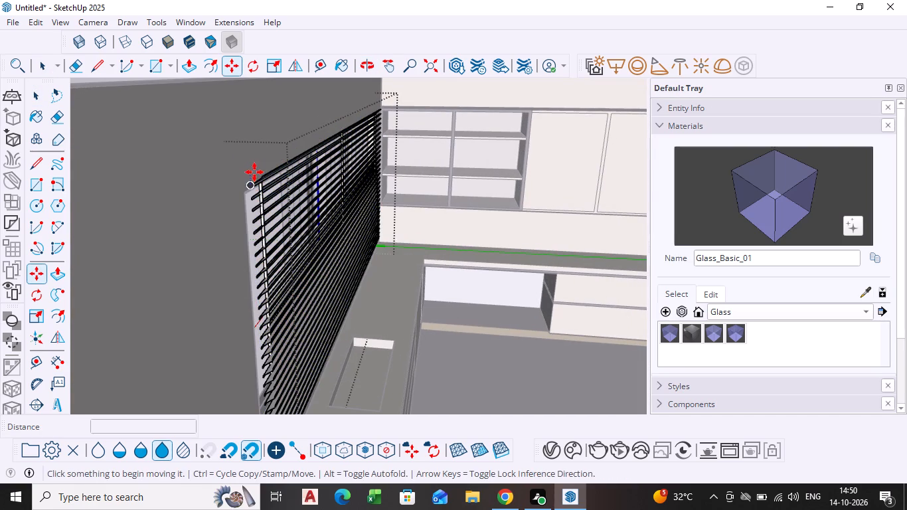
pyautogui.click(254, 182)
pyautogui.scroll(9, 251, 198)
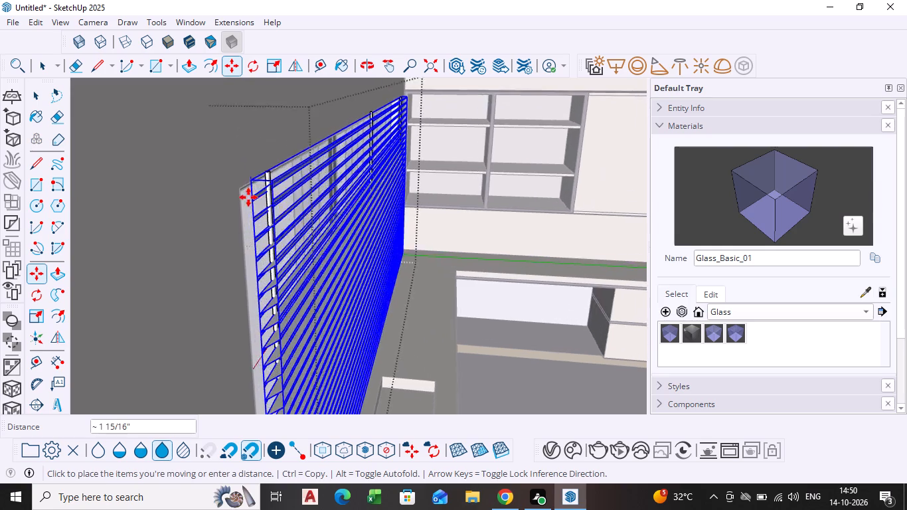
pyautogui.scroll(2, 248, 197)
pyautogui.moveTo(244, 195); pyautogui.dragTo(199, 153, button='middle')
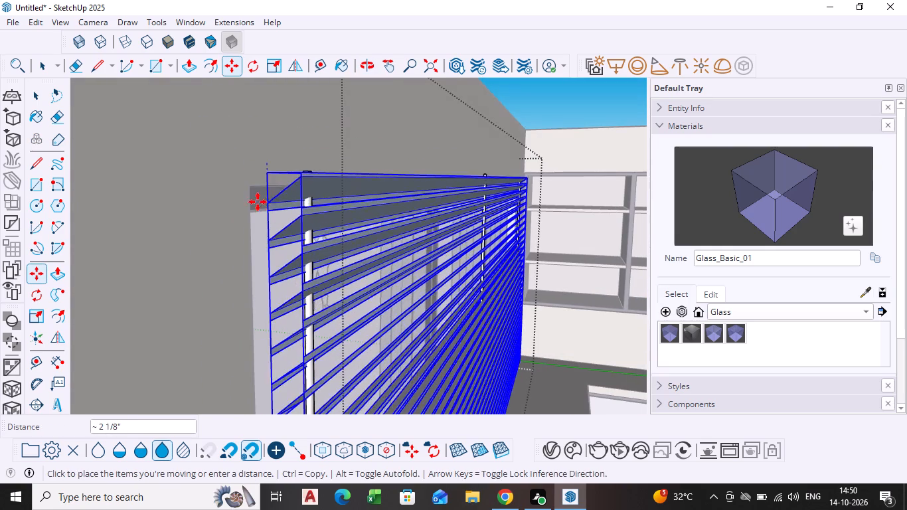
pyautogui.click(258, 208)
pyautogui.press('space')
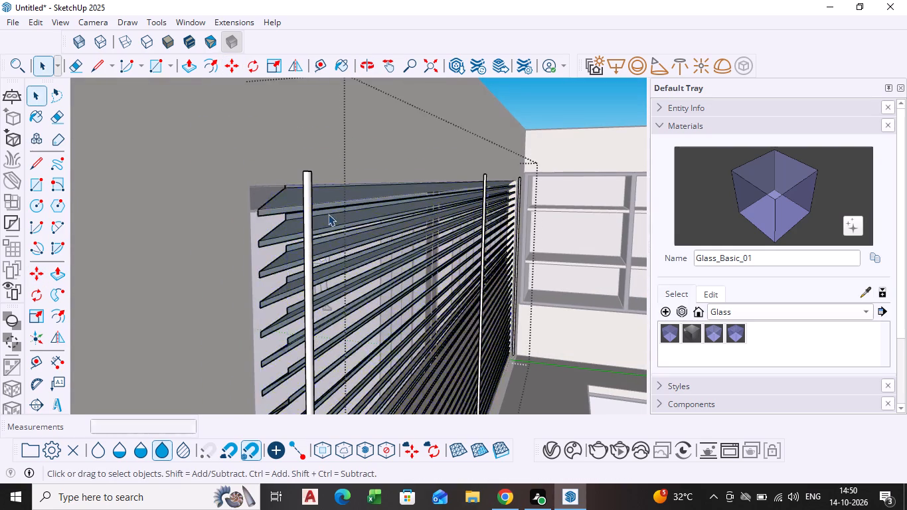
pyautogui.scroll(-11, 328, 214)
pyautogui.click(459, 146)
# Examine how the slats and cords sit in the window opening, from the whole wall down to the lower corner.
pyautogui.scroll(-1, 497, 311)
pyautogui.moveTo(493, 311); pyautogui.dragTo(369, 298, button='middle')
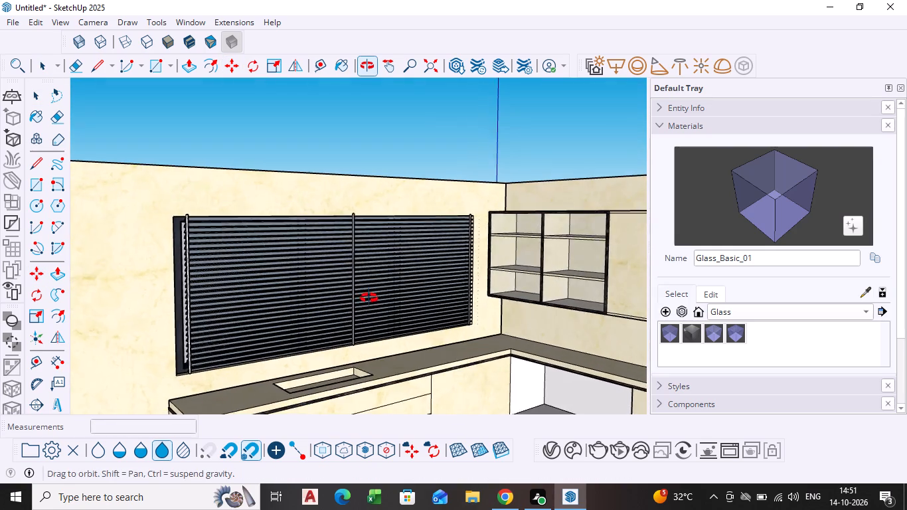
pyautogui.moveTo(369, 298); pyautogui.dragTo(387, 297, button='middle')
pyautogui.scroll(4, 272, 323)
pyautogui.scroll(-2, 232, 333)
pyautogui.moveTo(231, 333); pyautogui.dragTo(210, 289, button='middle')
pyautogui.moveTo(166, 359); pyautogui.dragTo(181, 362, button='middle')
pyautogui.scroll(4, 189, 353)
pyautogui.moveTo(189, 353); pyautogui.dragTo(197, 358, button='middle')
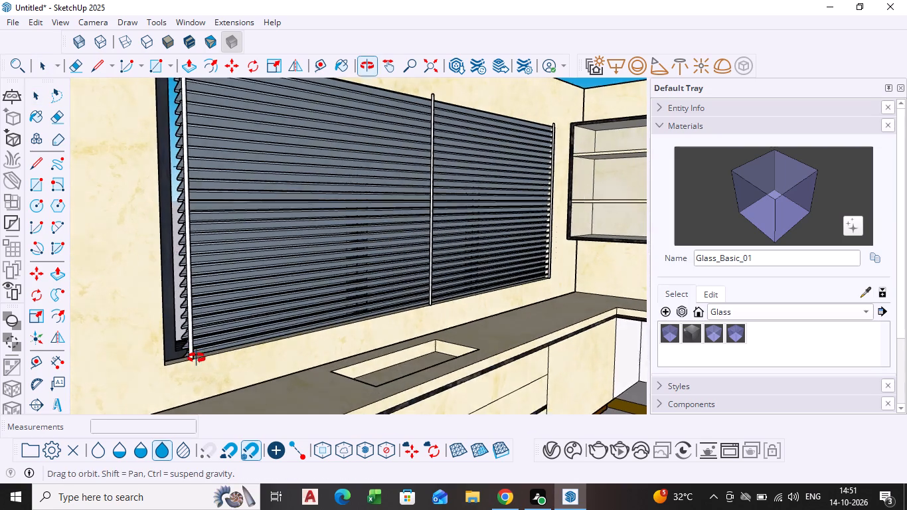
pyautogui.moveTo(197, 358); pyautogui.dragTo(224, 377, button='middle')
pyautogui.scroll(4, 201, 349)
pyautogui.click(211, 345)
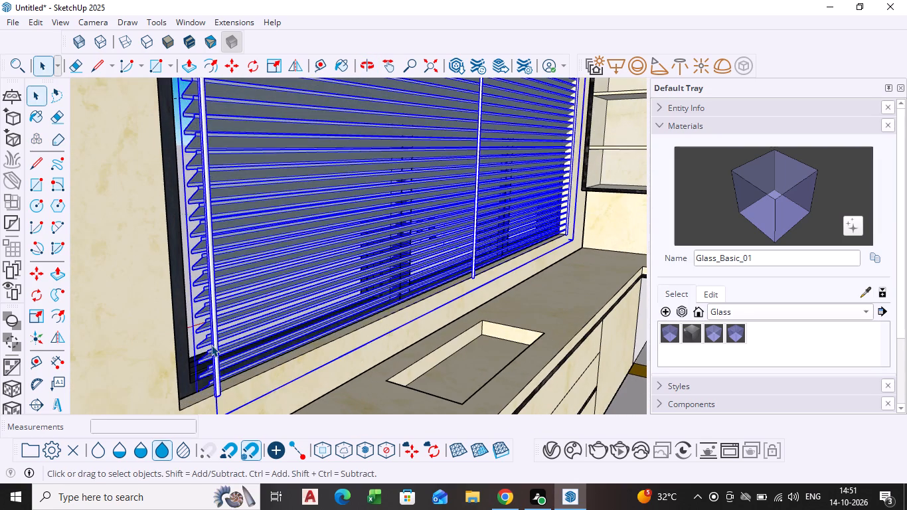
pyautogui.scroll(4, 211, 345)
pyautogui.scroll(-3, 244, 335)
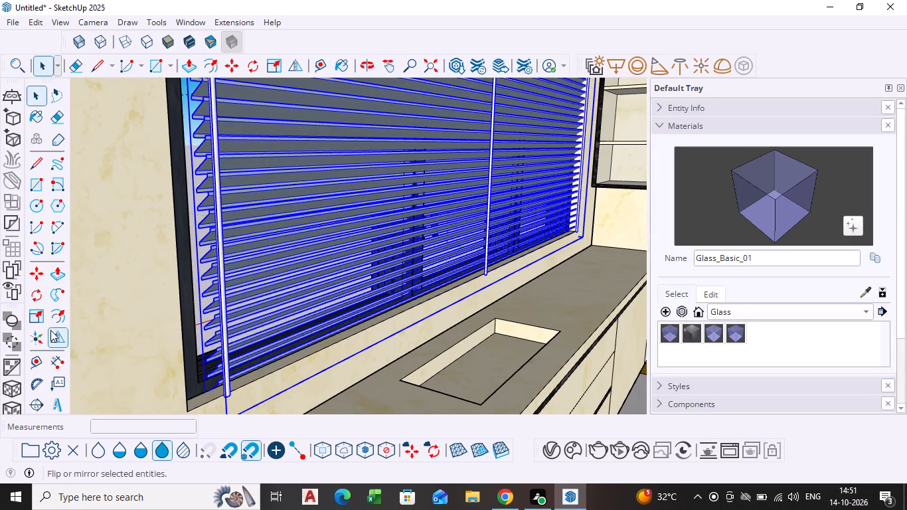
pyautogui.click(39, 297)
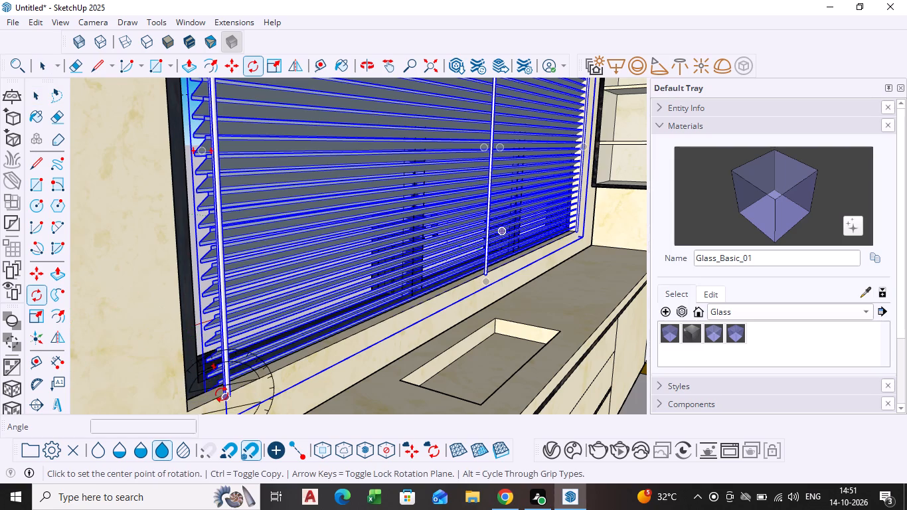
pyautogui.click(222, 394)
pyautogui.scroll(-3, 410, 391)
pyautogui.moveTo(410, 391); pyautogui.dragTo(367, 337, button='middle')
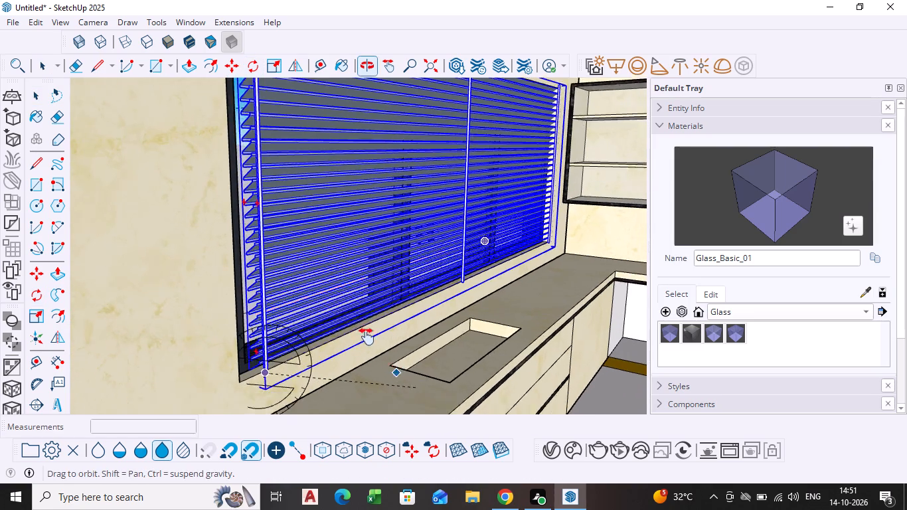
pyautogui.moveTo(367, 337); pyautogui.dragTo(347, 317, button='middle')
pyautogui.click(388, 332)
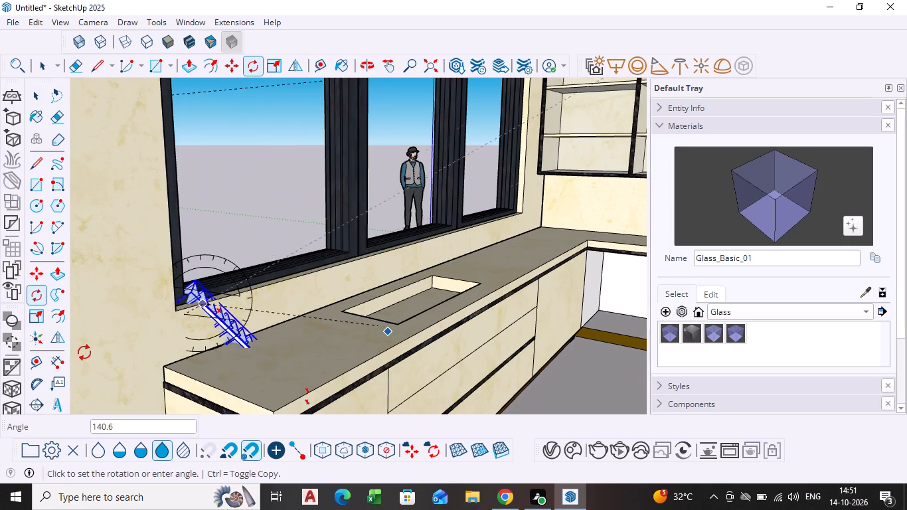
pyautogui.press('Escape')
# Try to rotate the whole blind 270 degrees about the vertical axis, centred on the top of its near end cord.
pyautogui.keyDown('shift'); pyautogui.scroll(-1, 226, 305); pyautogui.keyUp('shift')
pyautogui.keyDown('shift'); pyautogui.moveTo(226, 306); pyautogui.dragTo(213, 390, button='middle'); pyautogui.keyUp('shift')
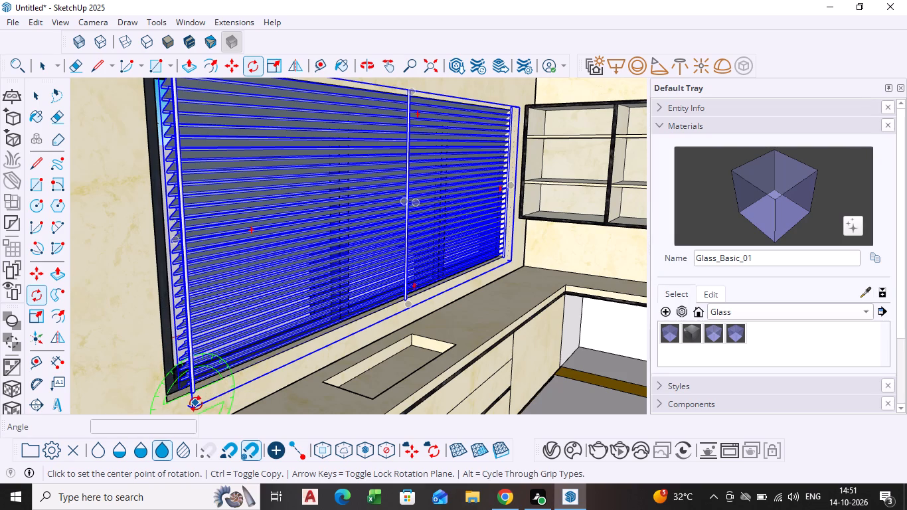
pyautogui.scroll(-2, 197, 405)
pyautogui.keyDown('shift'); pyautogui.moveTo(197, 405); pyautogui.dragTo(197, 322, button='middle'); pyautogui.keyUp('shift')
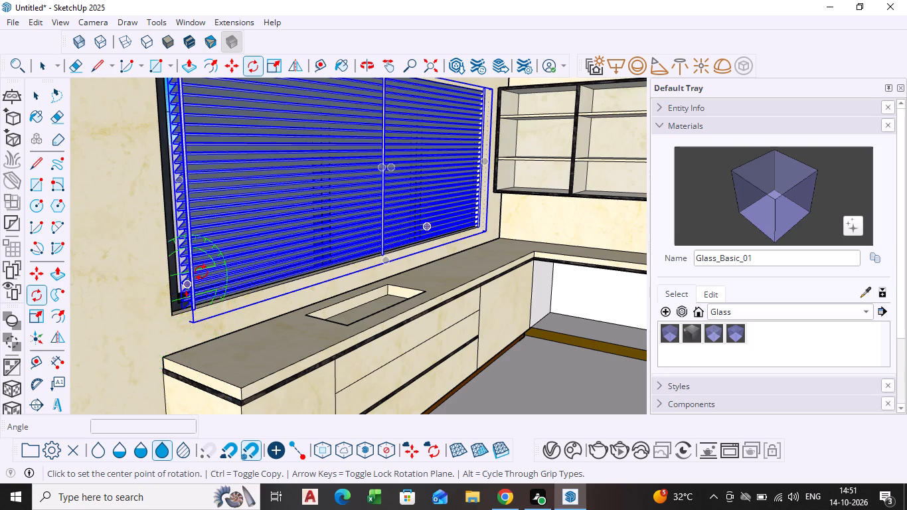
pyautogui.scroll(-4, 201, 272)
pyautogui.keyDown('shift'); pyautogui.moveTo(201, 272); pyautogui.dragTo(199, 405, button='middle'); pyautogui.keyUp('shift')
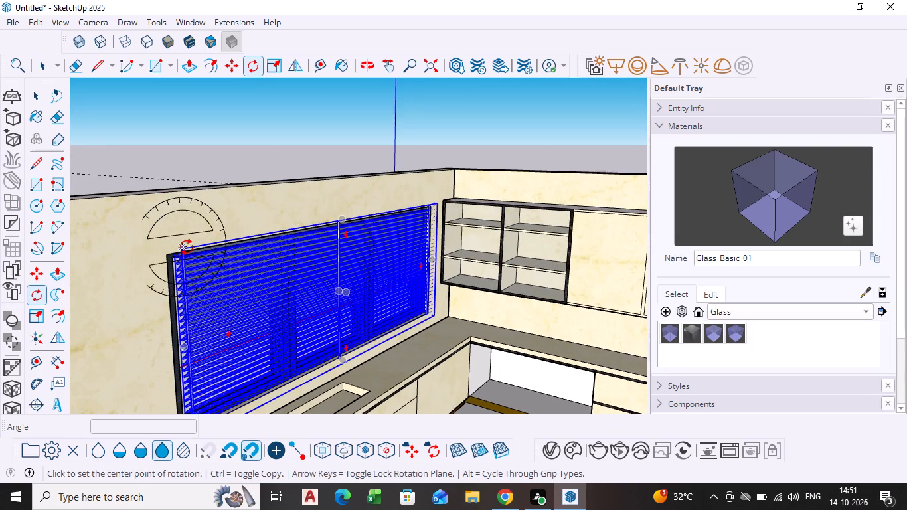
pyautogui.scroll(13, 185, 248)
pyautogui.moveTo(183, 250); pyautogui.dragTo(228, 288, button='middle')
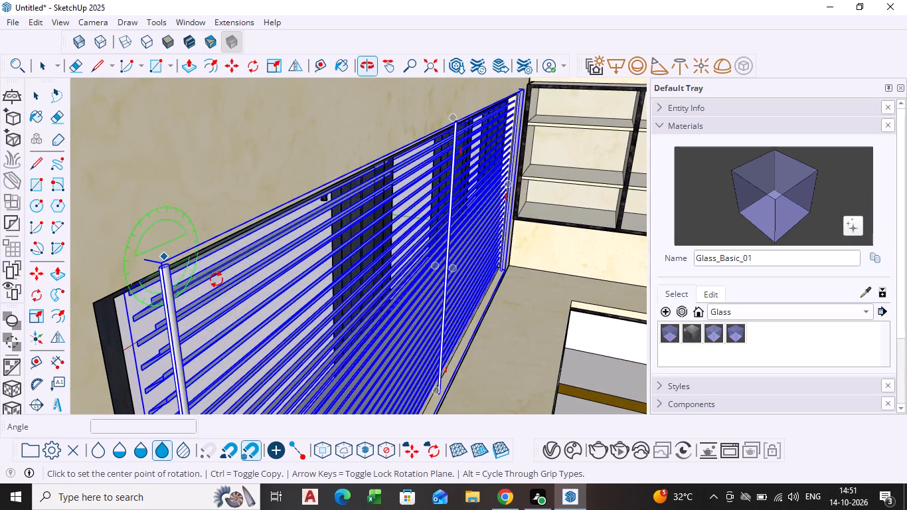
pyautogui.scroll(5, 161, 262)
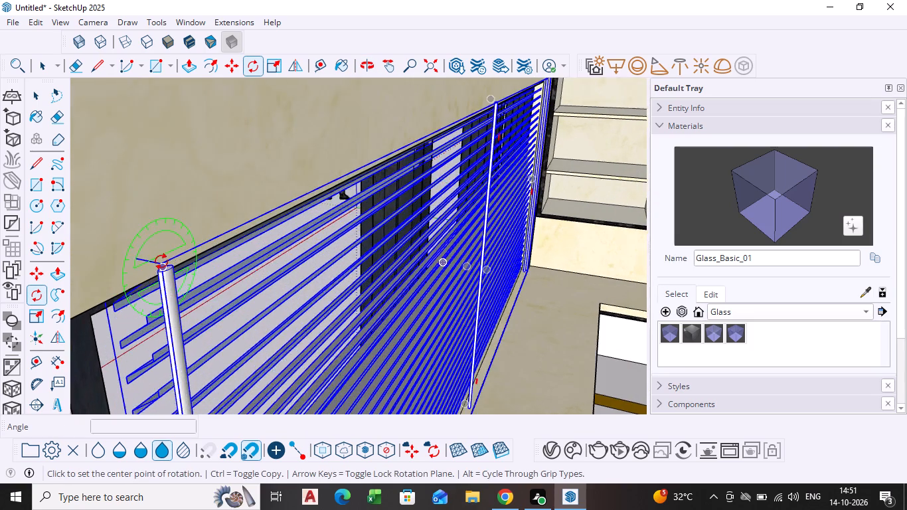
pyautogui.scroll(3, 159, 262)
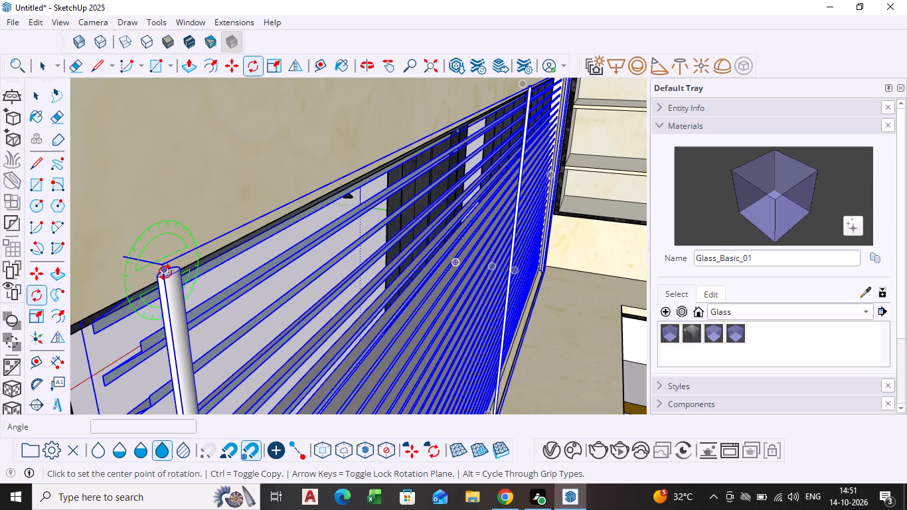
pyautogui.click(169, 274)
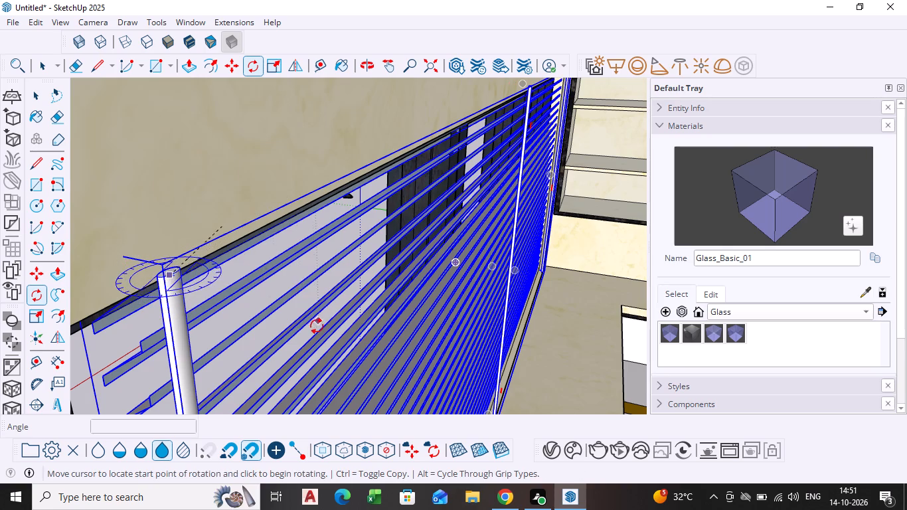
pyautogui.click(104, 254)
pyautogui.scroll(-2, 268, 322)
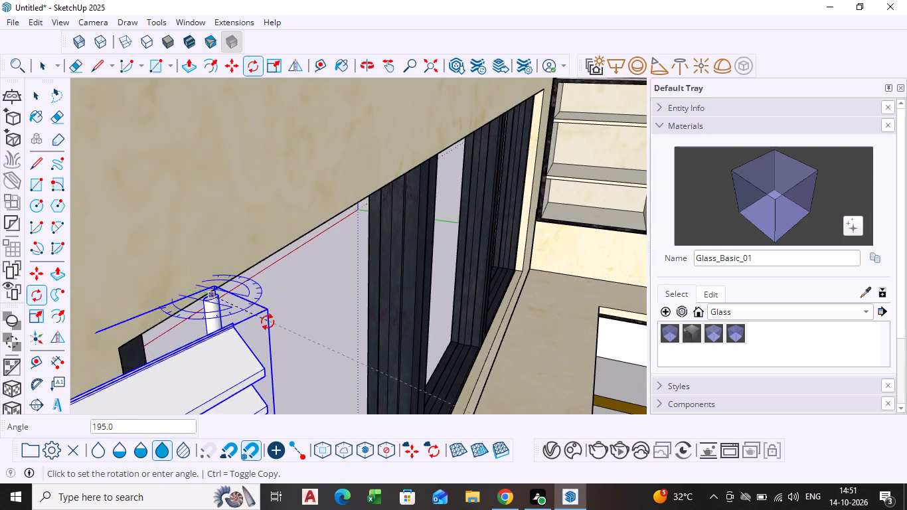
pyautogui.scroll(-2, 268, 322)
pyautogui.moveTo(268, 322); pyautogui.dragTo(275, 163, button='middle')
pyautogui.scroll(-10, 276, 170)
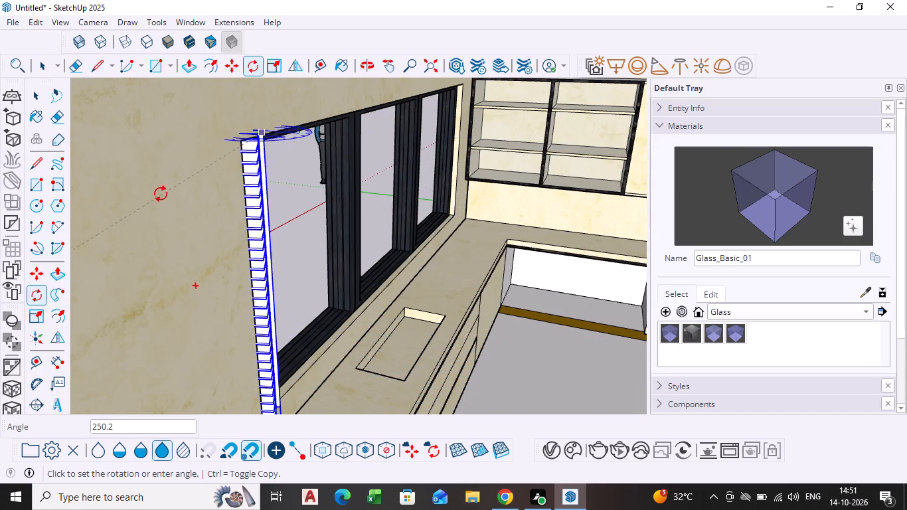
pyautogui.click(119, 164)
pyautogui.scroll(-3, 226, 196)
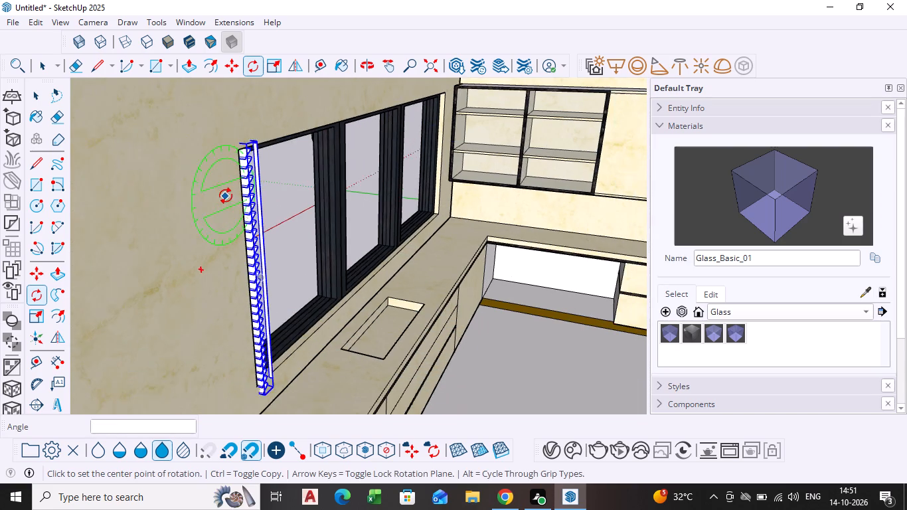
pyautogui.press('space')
# Examine the rotated blind's slats, cords and position against the wall and window from inside and outside the kitchen.
pyautogui.scroll(-12, 268, 197)
pyautogui.moveTo(183, 216); pyautogui.dragTo(458, 263, button='middle')
pyautogui.scroll(-1, 453, 270)
pyautogui.moveTo(450, 272); pyautogui.dragTo(171, 280, button='middle')
pyautogui.scroll(5, 207, 251)
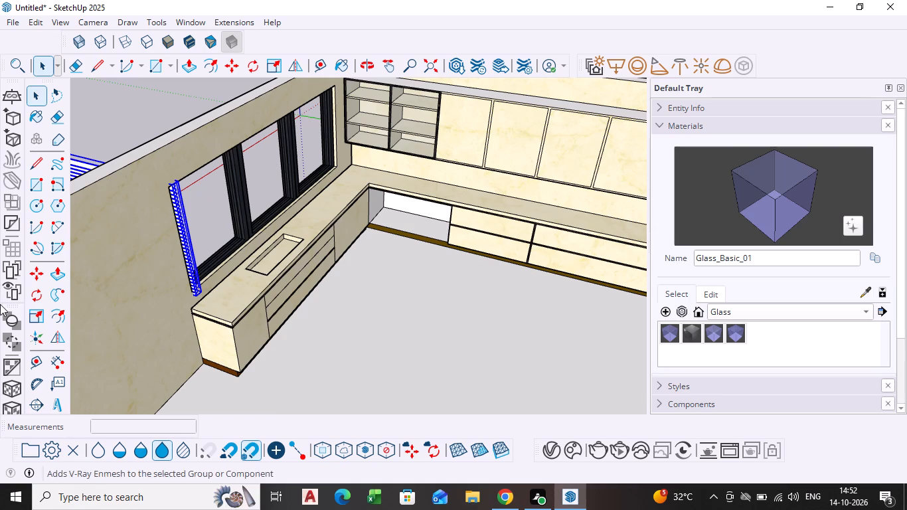
pyautogui.scroll(-3, 265, 329)
pyautogui.keyDown('shift'); pyautogui.moveTo(265, 329); pyautogui.dragTo(473, 301, button='middle'); pyautogui.keyUp('shift')
pyautogui.scroll(3, 232, 148)
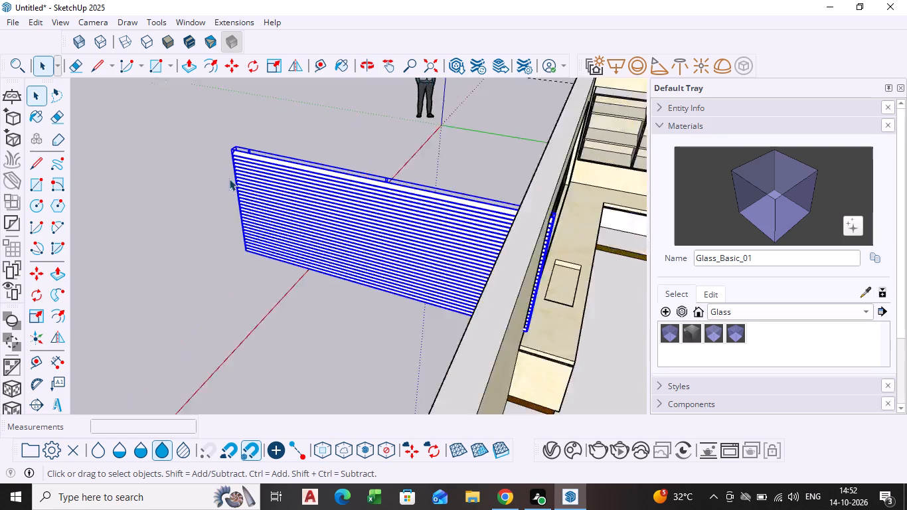
pyautogui.scroll(6, 229, 179)
pyautogui.moveTo(315, 211); pyautogui.dragTo(554, 124, button='middle')
pyautogui.scroll(10, 343, 194)
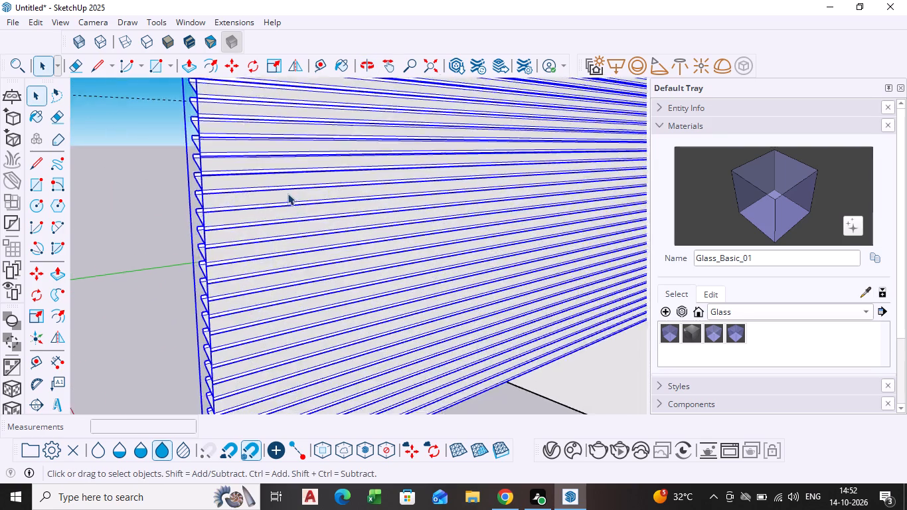
pyautogui.moveTo(272, 201); pyautogui.dragTo(564, 193, button='middle')
pyautogui.scroll(-1, 272, 202)
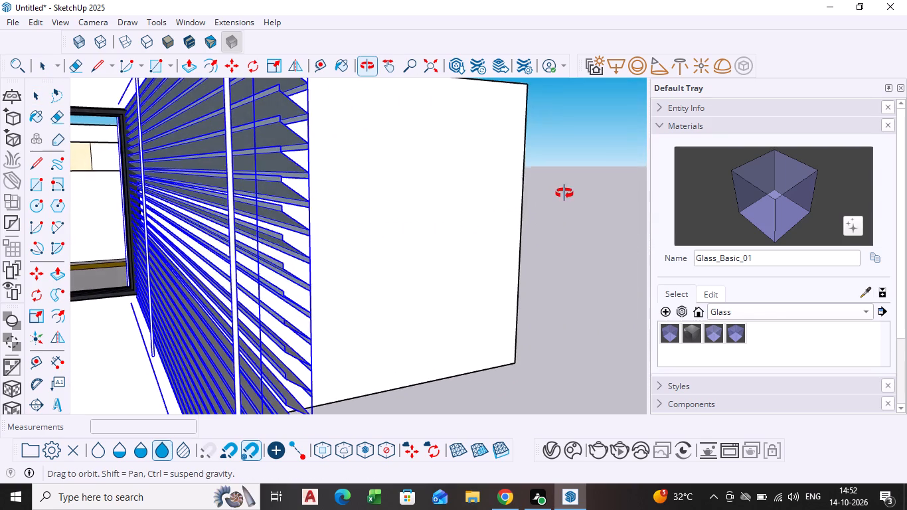
pyautogui.moveTo(564, 193); pyautogui.dragTo(564, 193, button='middle')
pyautogui.scroll(9, 259, 193)
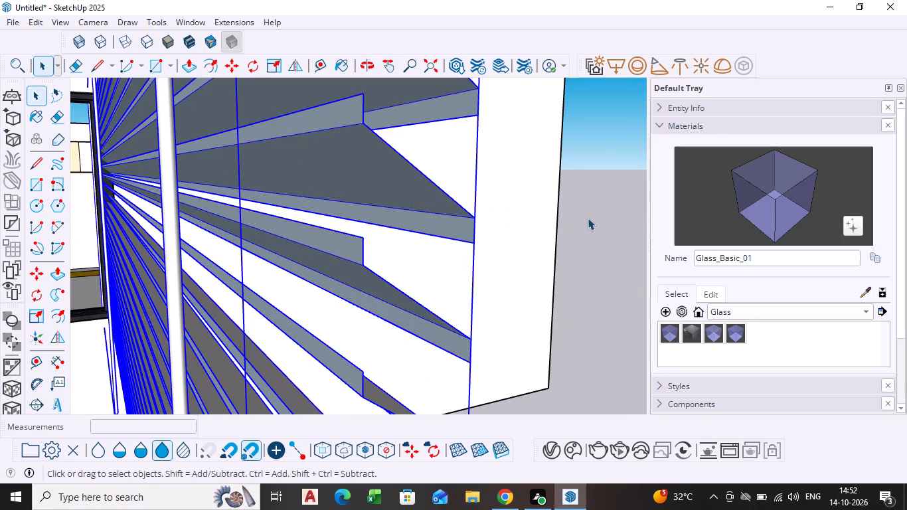
pyautogui.click(588, 218)
pyautogui.scroll(-3, 456, 250)
pyautogui.moveTo(455, 250); pyautogui.dragTo(339, 255, button='middle')
pyautogui.scroll(4, 514, 237)
pyautogui.scroll(-11, 268, 253)
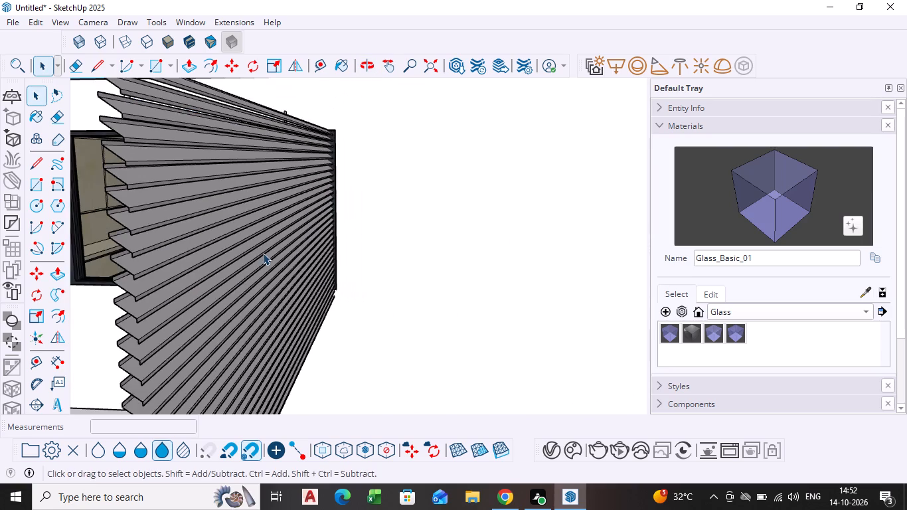
pyautogui.scroll(-1, 263, 255)
pyautogui.keyDown('shift'); pyautogui.moveTo(263, 256); pyautogui.dragTo(346, 278, button='middle'); pyautogui.keyUp('shift')
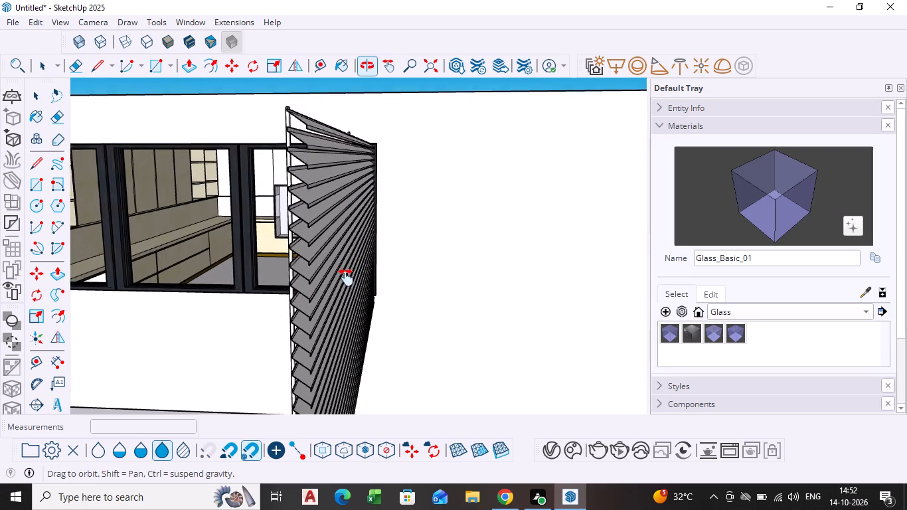
pyautogui.keyDown('shift'); pyautogui.moveTo(346, 278); pyautogui.dragTo(327, 282, button='middle'); pyautogui.keyUp('shift')
pyautogui.scroll(3, 199, 177)
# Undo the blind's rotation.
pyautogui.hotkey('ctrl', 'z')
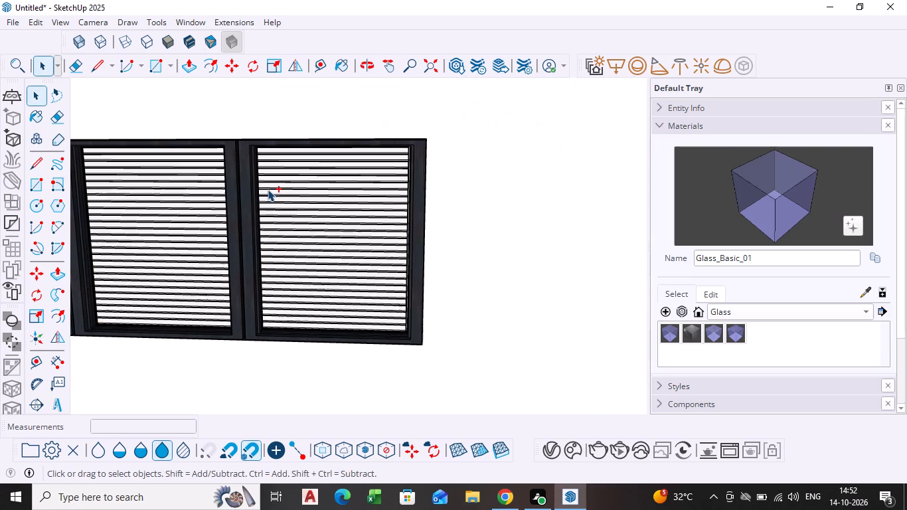
# Move the slatted blind out of the window opening, past the sink counter, onto the kitchen's open floor.
pyautogui.scroll(-4, 325, 197)
pyautogui.moveTo(321, 201); pyautogui.dragTo(0, 264, button='middle')
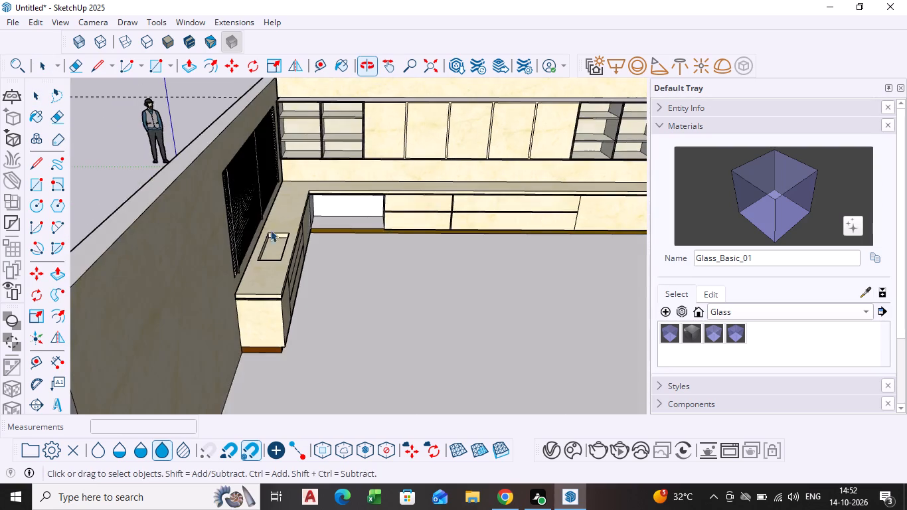
pyautogui.scroll(9, 275, 228)
pyautogui.scroll(-2, 230, 339)
pyautogui.scroll(11, 229, 341)
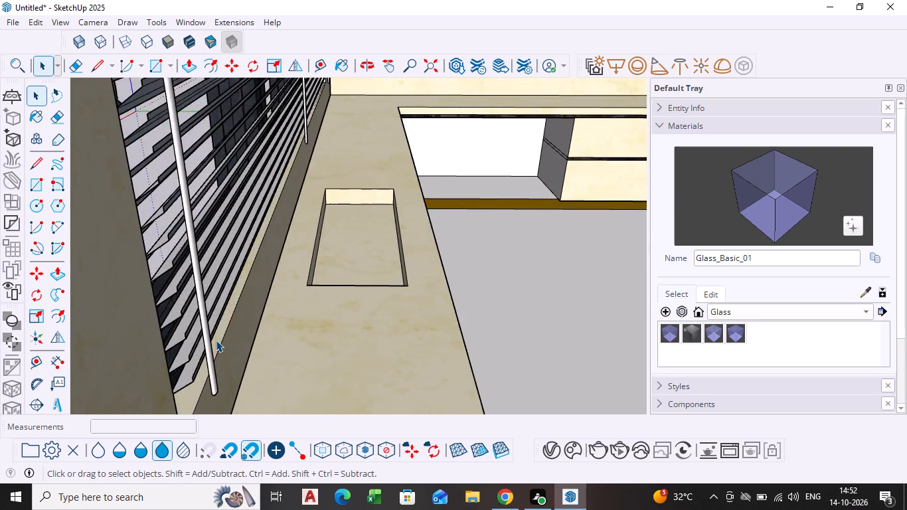
pyautogui.scroll(4, 216, 340)
pyautogui.scroll(-5, 210, 341)
pyautogui.click(189, 288)
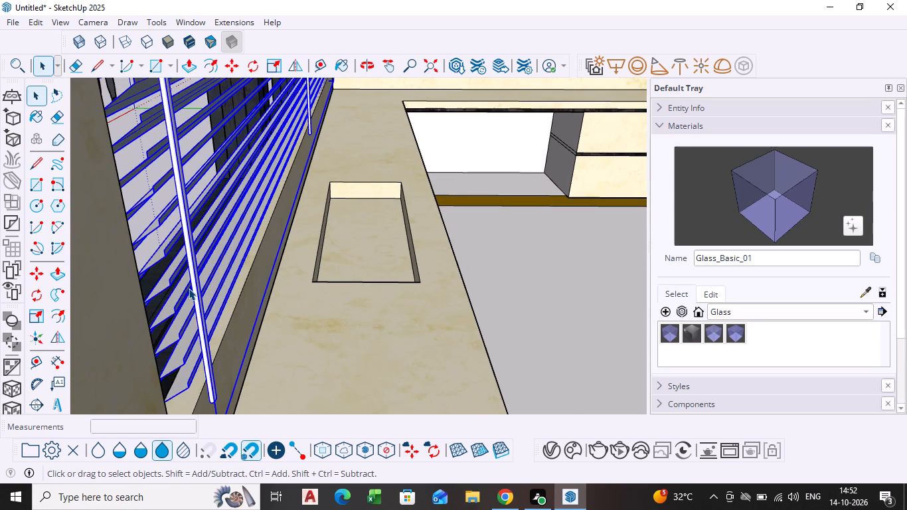
pyautogui.press('m')
pyautogui.click(189, 288)
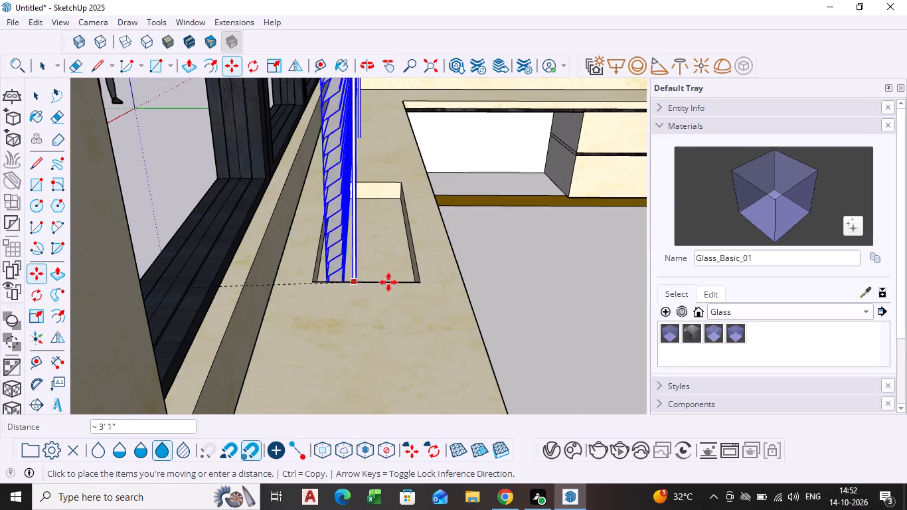
pyautogui.scroll(-2, 465, 282)
pyautogui.moveTo(465, 282); pyautogui.dragTo(309, 303, button='middle')
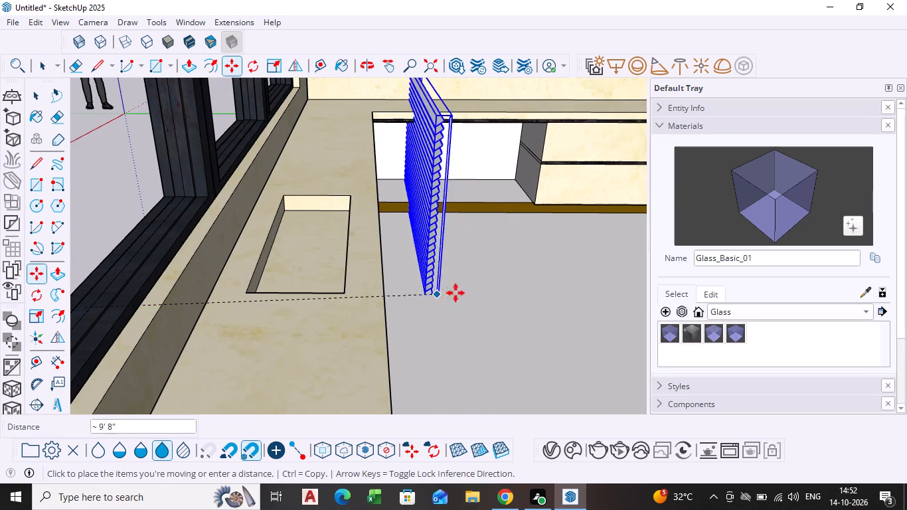
pyautogui.click(479, 288)
pyautogui.click(474, 248)
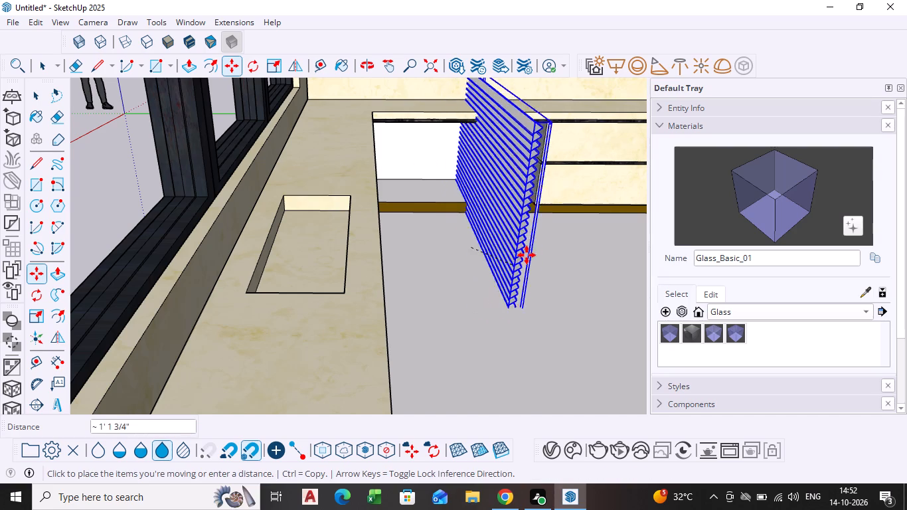
pyautogui.scroll(-2, 527, 245)
pyautogui.moveTo(526, 246); pyautogui.dragTo(434, 263, button='middle')
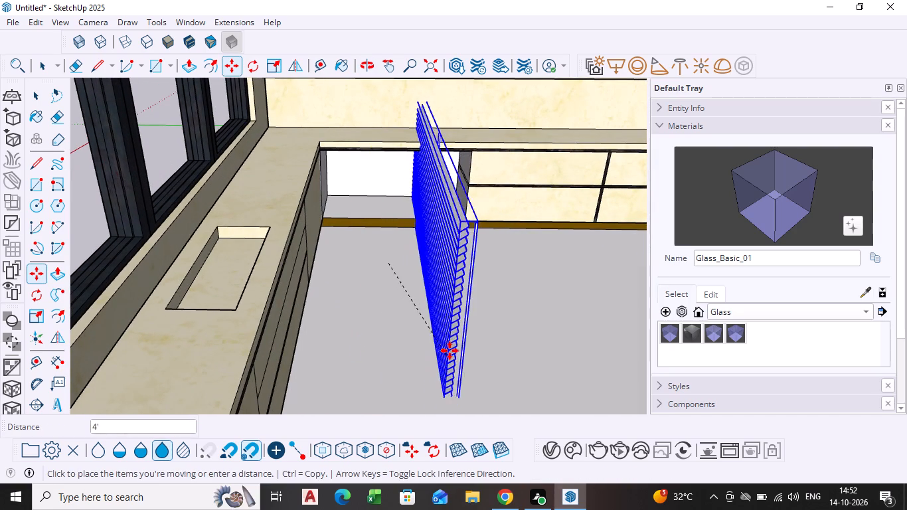
pyautogui.scroll(-4, 507, 361)
pyautogui.keyDown('shift'); pyautogui.moveTo(501, 360); pyautogui.dragTo(331, 250, button='middle'); pyautogui.keyUp('shift')
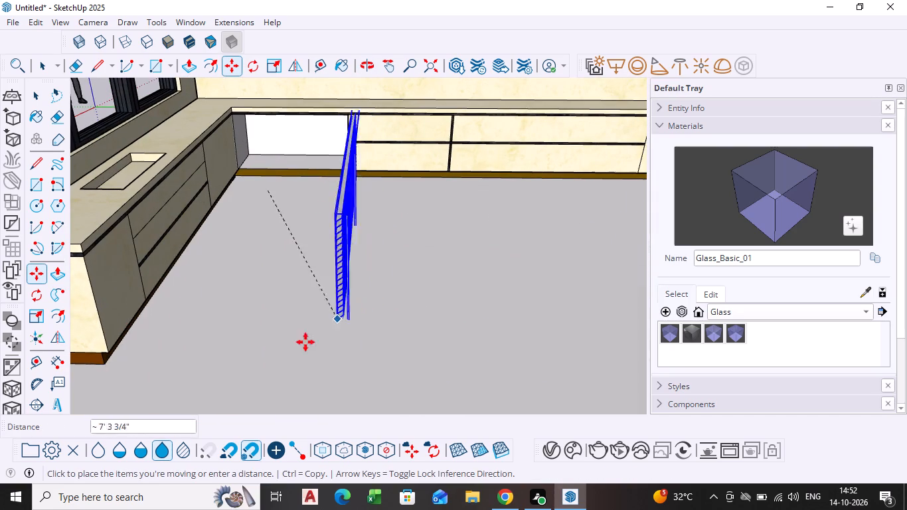
pyautogui.click(311, 361)
# Rotate the blind 180 degrees about the vertical axis, centred on the bottom of its near end cord.
pyautogui.moveTo(316, 356); pyautogui.dragTo(394, 322, button='middle')
pyautogui.scroll(-1, 316, 356)
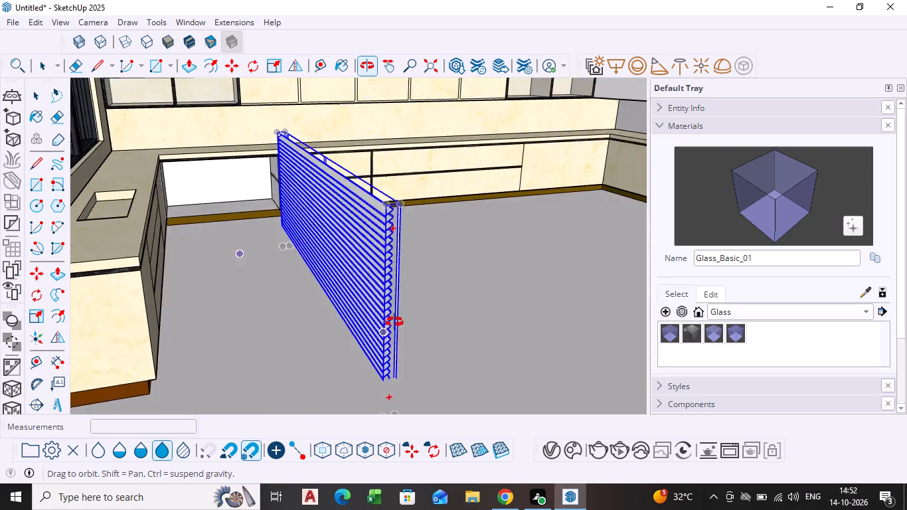
pyautogui.moveTo(394, 322); pyautogui.dragTo(328, 268, button='middle')
pyautogui.scroll(4, 328, 326)
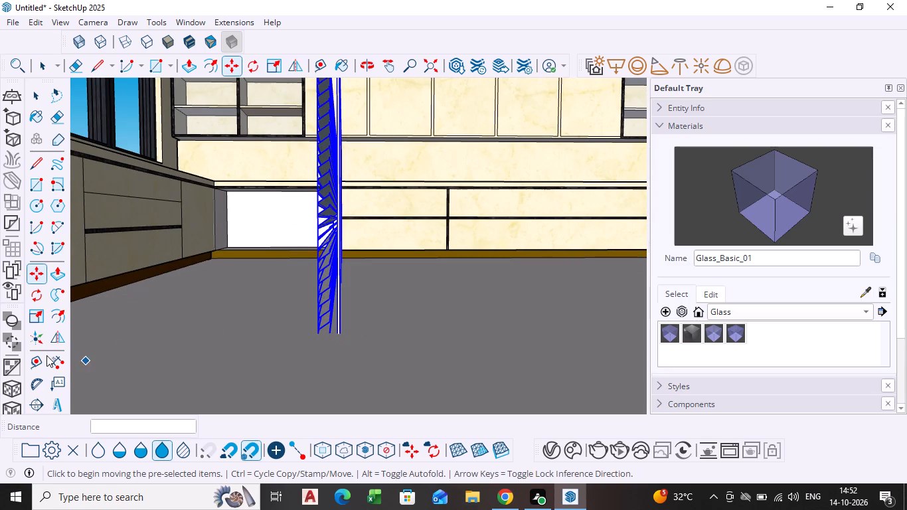
pyautogui.click(40, 294)
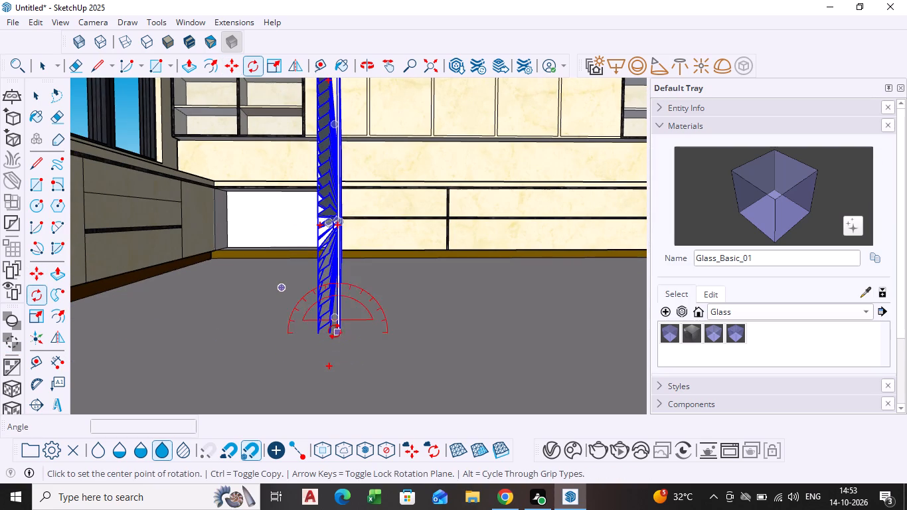
pyautogui.click(337, 337)
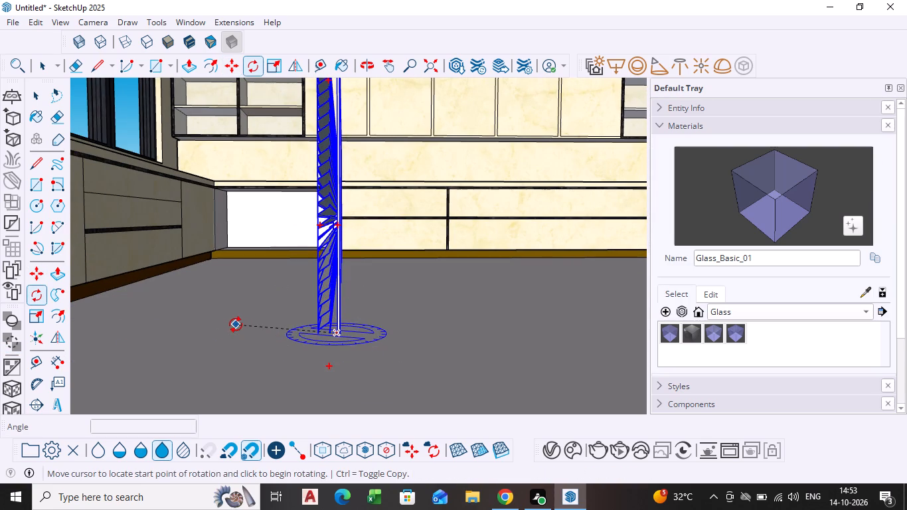
pyautogui.click(236, 325)
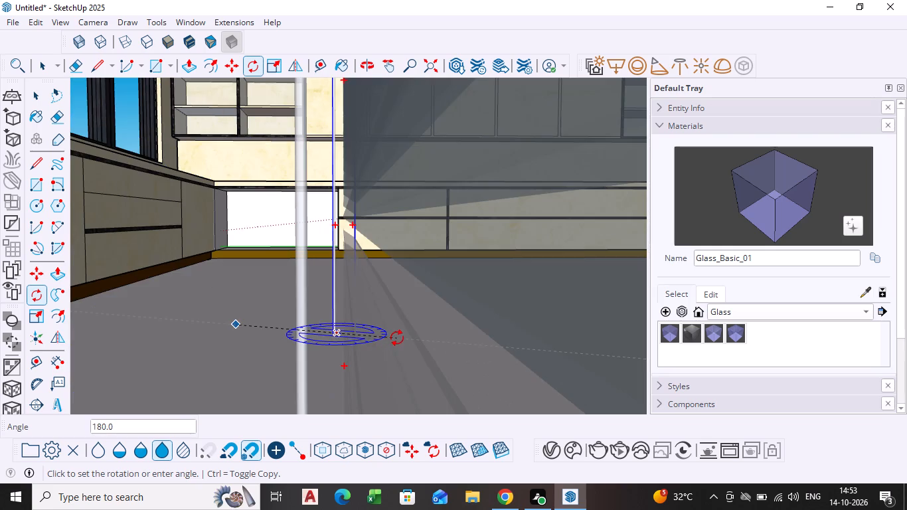
pyautogui.write('180')
pyautogui.press('Return')
pyautogui.scroll(-14, 392, 337)
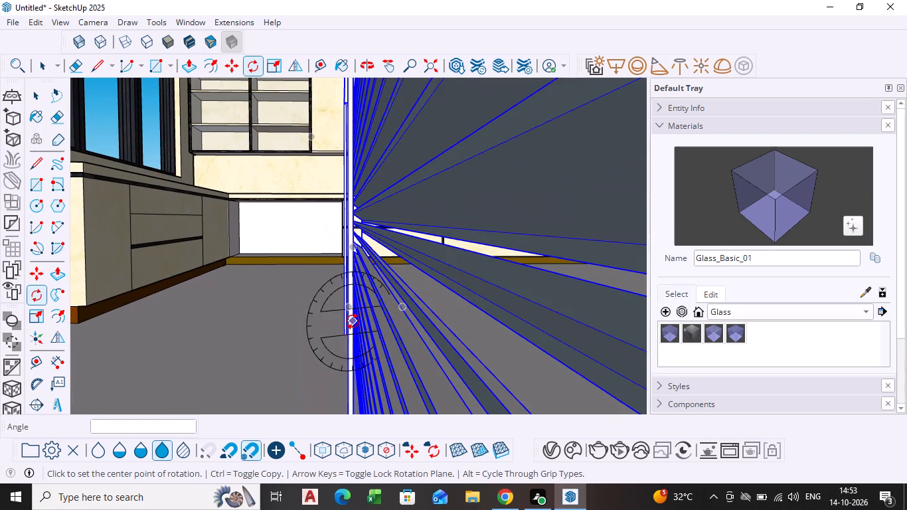
pyautogui.press('Escape')
pyautogui.scroll(-6, 440, 282)
pyautogui.press('space')
# Move the blind by the top of its end cord to the window opening's upper corner, farthest from the wall cabinets.
pyautogui.scroll(-8, 325, 279)
pyautogui.moveTo(355, 292); pyautogui.dragTo(295, 295, button='middle')
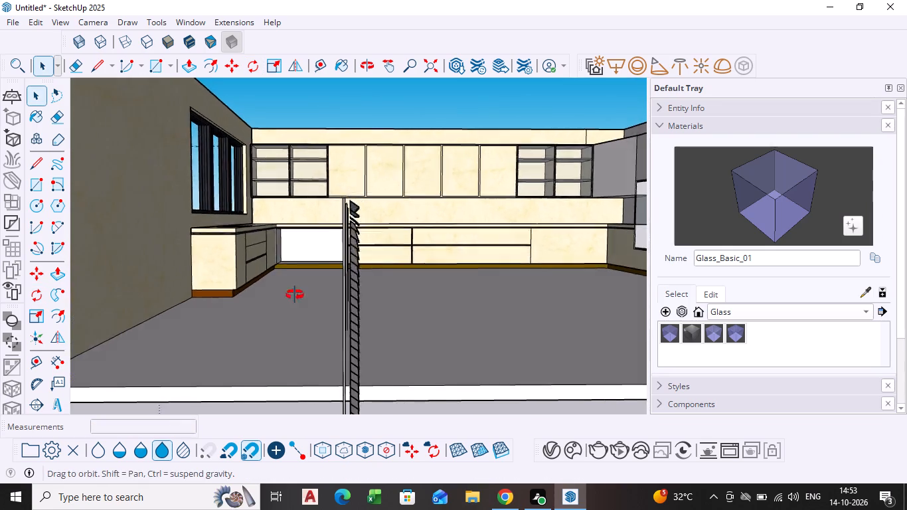
pyautogui.moveTo(295, 295); pyautogui.dragTo(230, 295, button='middle')
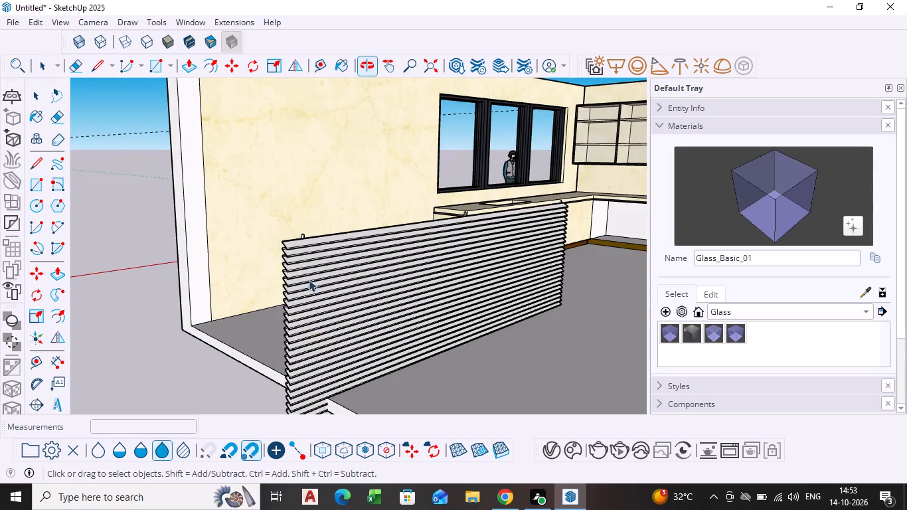
pyautogui.scroll(4, 291, 254)
pyautogui.press('m')
pyautogui.scroll(4, 297, 218)
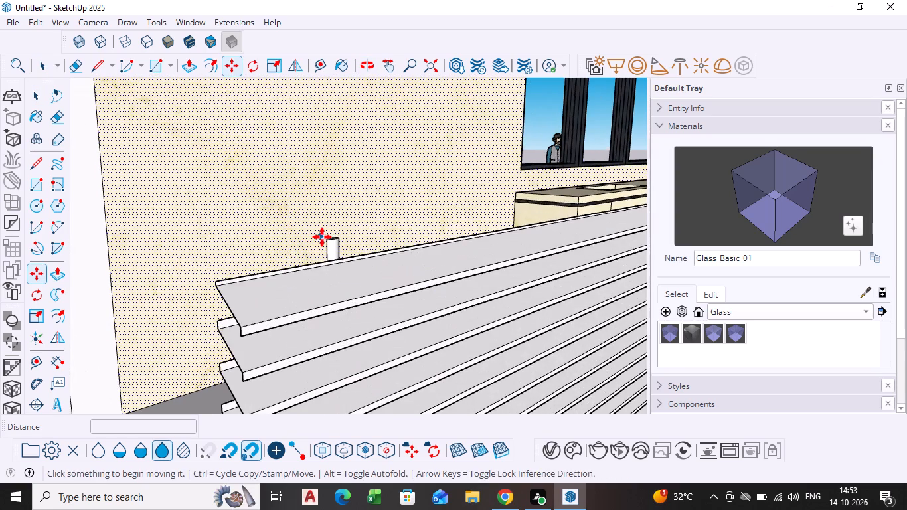
pyautogui.click(327, 239)
pyautogui.scroll(-5, 370, 182)
pyautogui.keyDown('shift'); pyautogui.scroll(-1, 496, 154); pyautogui.keyUp('shift')
pyautogui.keyDown('shift'); pyautogui.moveTo(496, 154); pyautogui.dragTo(353, 399, button='middle'); pyautogui.keyUp('shift')
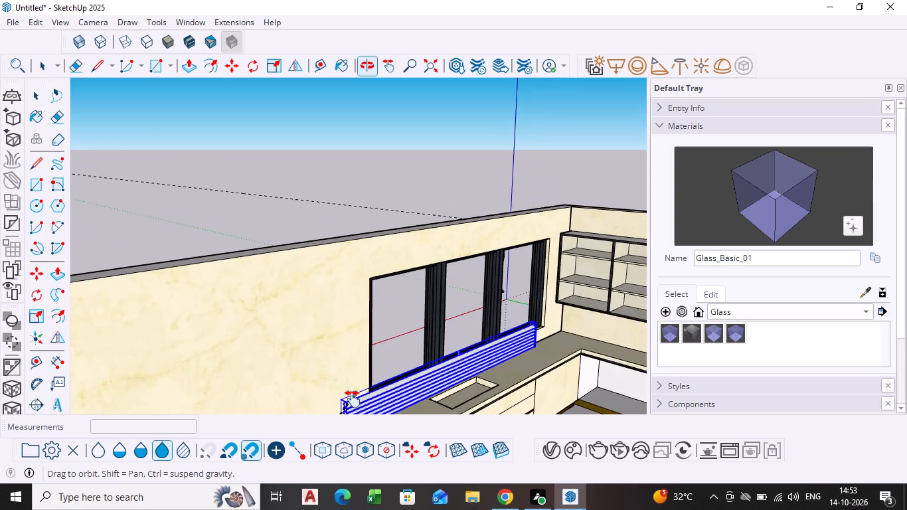
pyautogui.keyDown('shift'); pyautogui.moveTo(353, 399); pyautogui.dragTo(353, 398, button='middle'); pyautogui.keyUp('shift')
pyautogui.scroll(9, 356, 302)
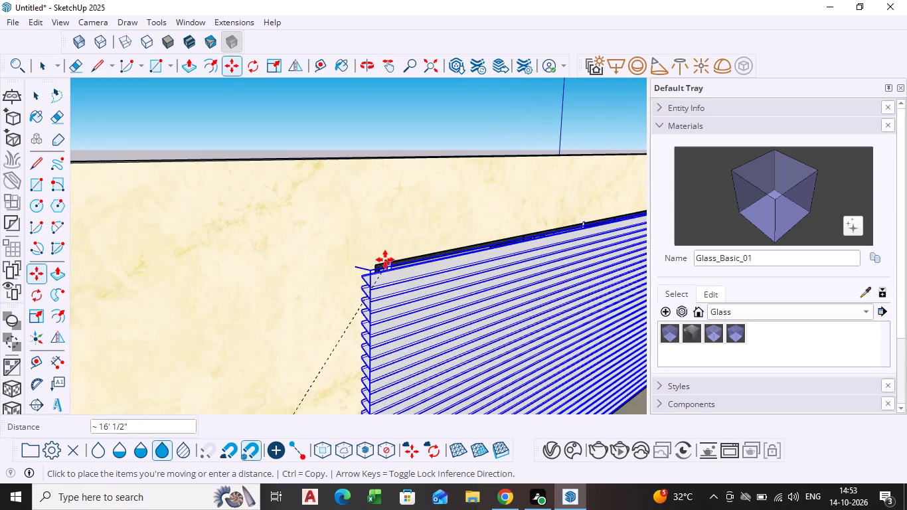
pyautogui.scroll(5, 383, 260)
pyautogui.click(400, 237)
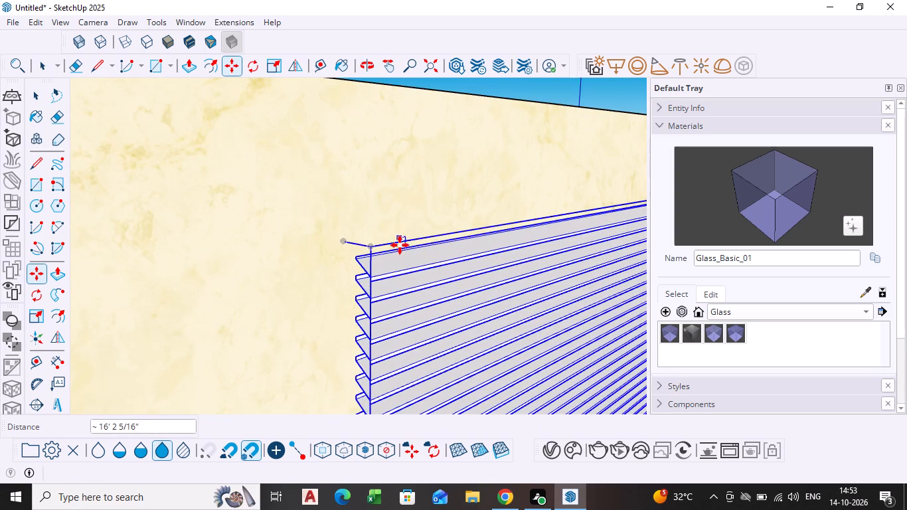
# Scale the blind narrower along the red axis from its end farthest from the wall cabinets.
pyautogui.scroll(-10, 400, 248)
pyautogui.keyDown('shift'); pyautogui.moveTo(459, 327); pyautogui.dragTo(315, 238, button='middle'); pyautogui.keyUp('shift')
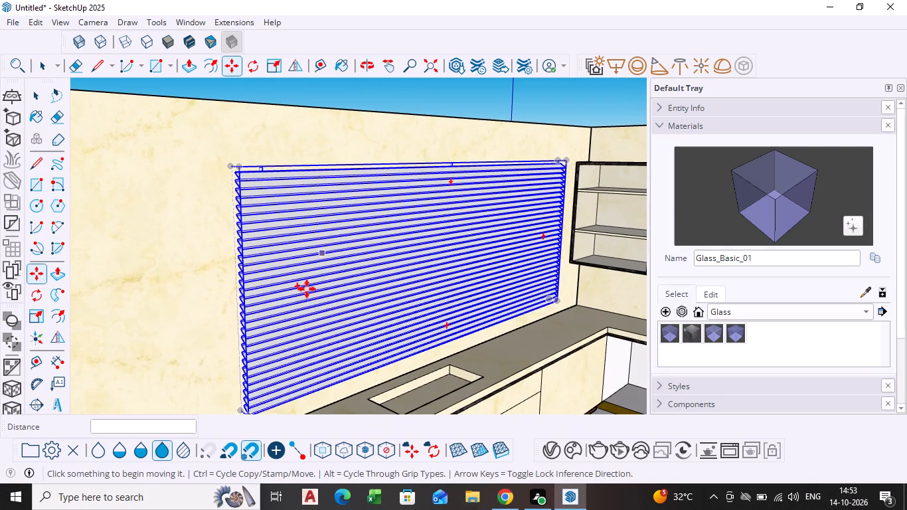
pyautogui.press('space')
pyautogui.click(328, 309)
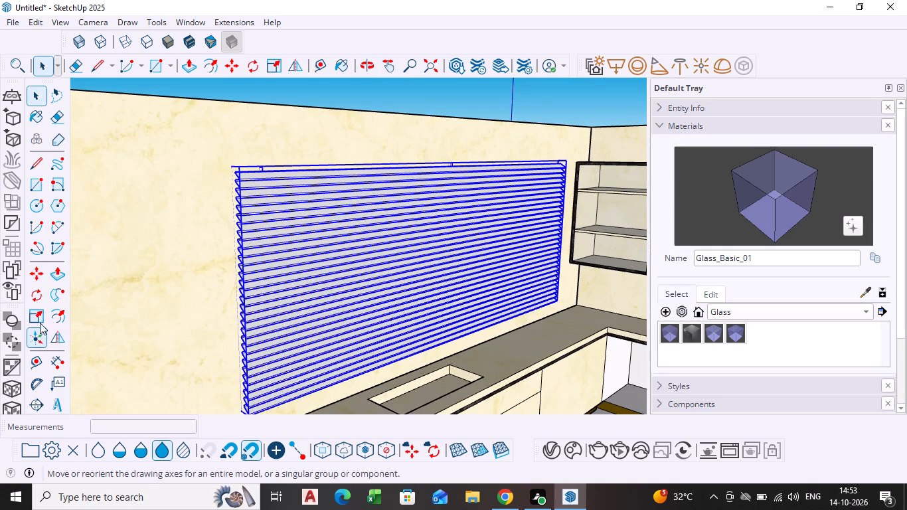
pyautogui.click(40, 319)
pyautogui.moveTo(295, 359); pyautogui.dragTo(376, 375, button='middle')
pyautogui.scroll(10, 424, 323)
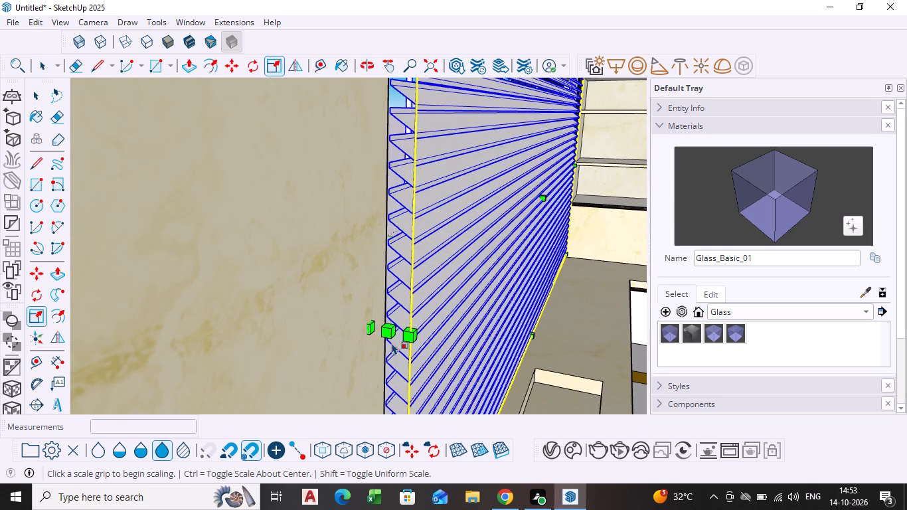
pyautogui.click(386, 329)
pyautogui.click(456, 291)
# Scale the blind narrower along the red axis from its end nearest the wall cabinets.
pyautogui.scroll(-5, 535, 284)
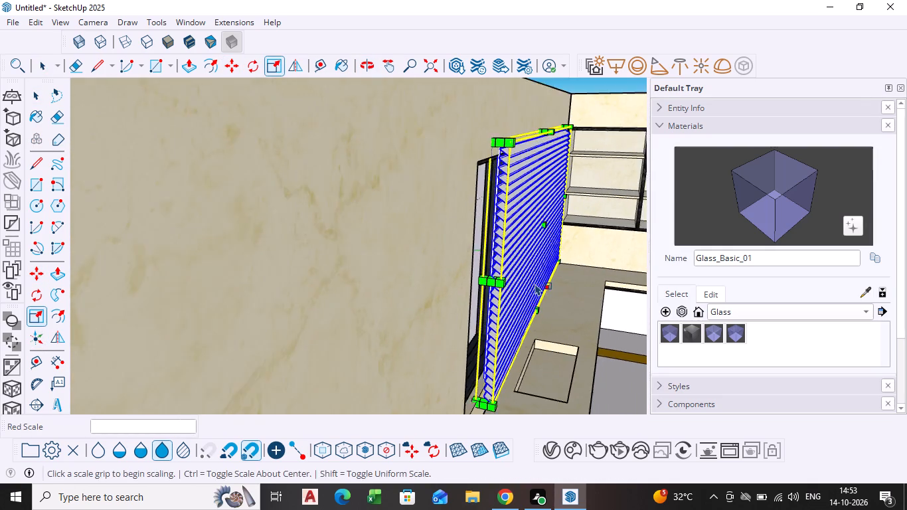
pyautogui.scroll(-3, 535, 284)
pyautogui.moveTo(535, 284); pyautogui.dragTo(402, 304, button='middle')
pyautogui.scroll(1, 402, 304)
pyautogui.moveTo(525, 276); pyautogui.dragTo(266, 312, button='middle')
pyautogui.scroll(5, 376, 293)
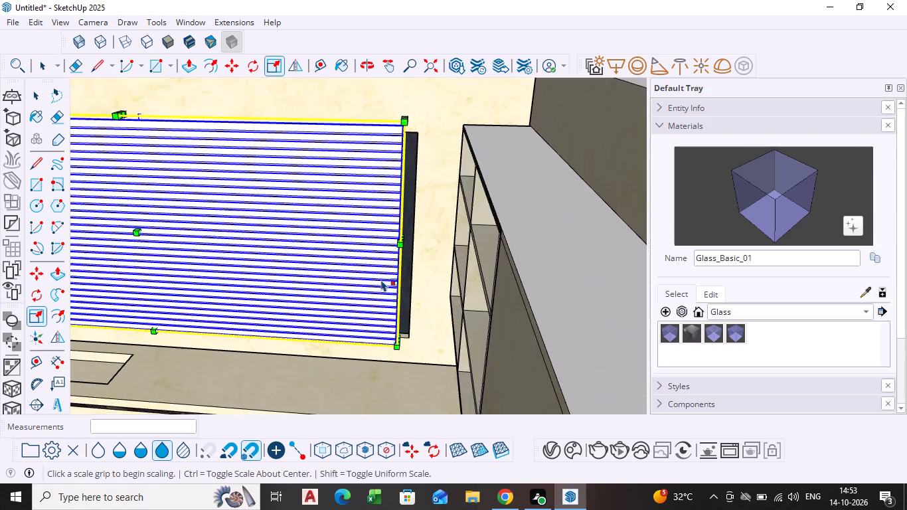
pyautogui.scroll(3, 381, 280)
pyautogui.moveTo(377, 271); pyautogui.dragTo(341, 283, button='middle')
pyautogui.scroll(8, 448, 234)
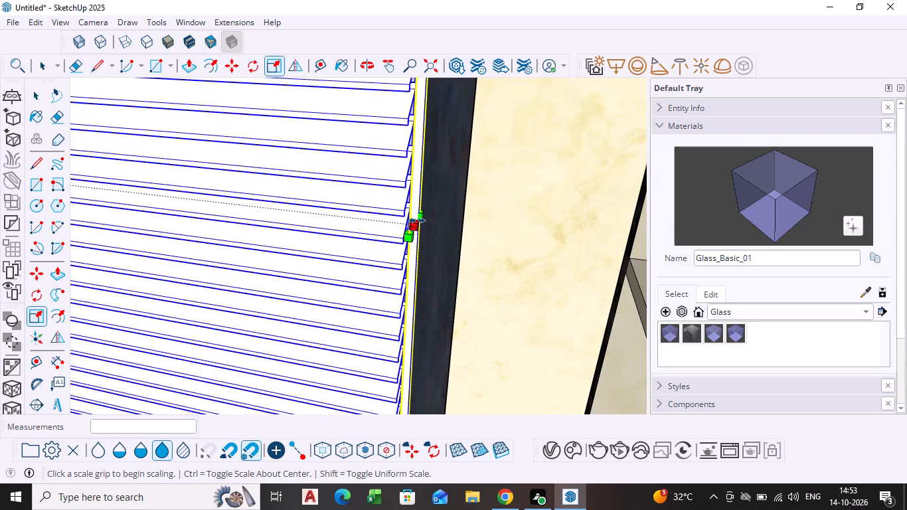
pyautogui.click(417, 220)
pyautogui.click(365, 216)
# Examine the narrowed blind's ends and lower edge against the window opening, close up and from across the whole kitchen.
pyautogui.scroll(-9, 191, 234)
pyautogui.keyDown('shift'); pyautogui.moveTo(199, 244); pyautogui.dragTo(305, 248, button='middle'); pyautogui.keyUp('shift')
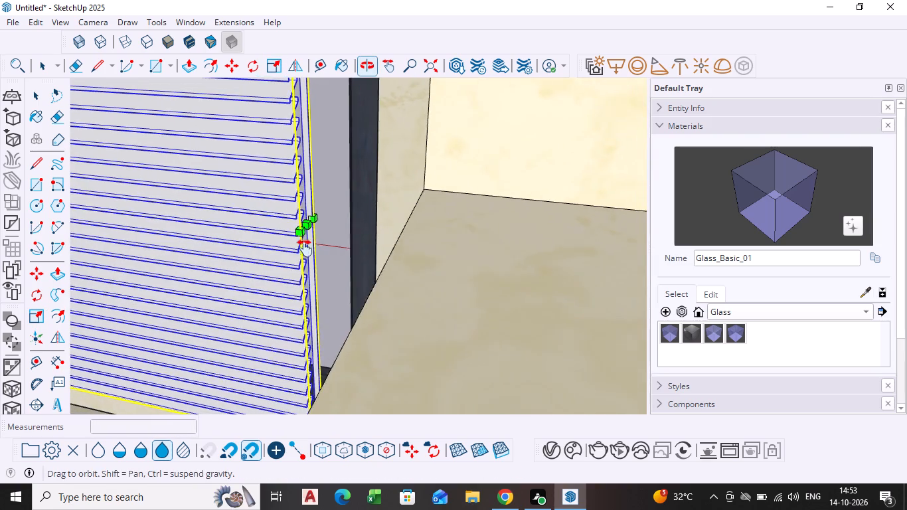
pyautogui.keyDown('shift'); pyautogui.moveTo(305, 248); pyautogui.dragTo(432, 218, button='middle'); pyautogui.keyUp('shift')
pyautogui.scroll(-8, 252, 255)
pyautogui.keyDown('shift'); pyautogui.moveTo(212, 280); pyautogui.dragTo(334, 284, button='middle'); pyautogui.keyUp('shift')
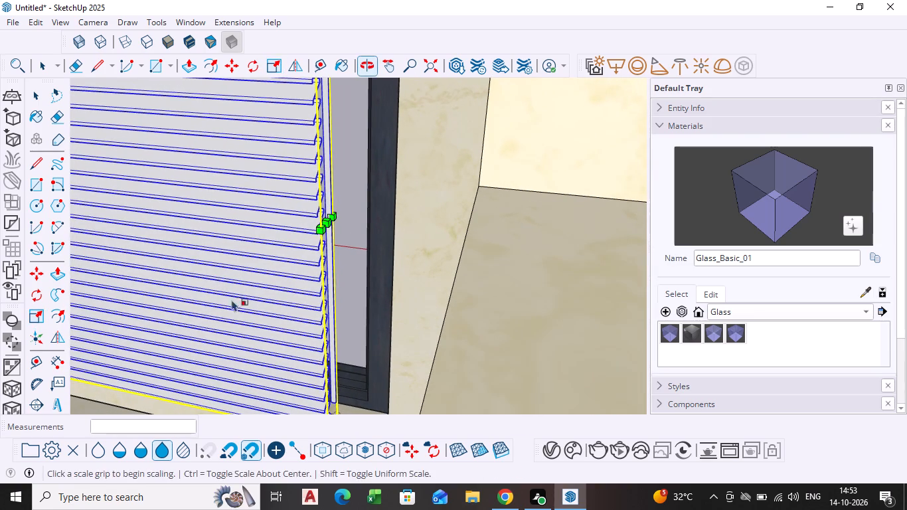
pyautogui.scroll(-1, 197, 309)
pyautogui.keyDown('shift'); pyautogui.moveTo(197, 309); pyautogui.dragTo(416, 251, button='middle'); pyautogui.keyUp('shift')
pyautogui.scroll(-13, 264, 261)
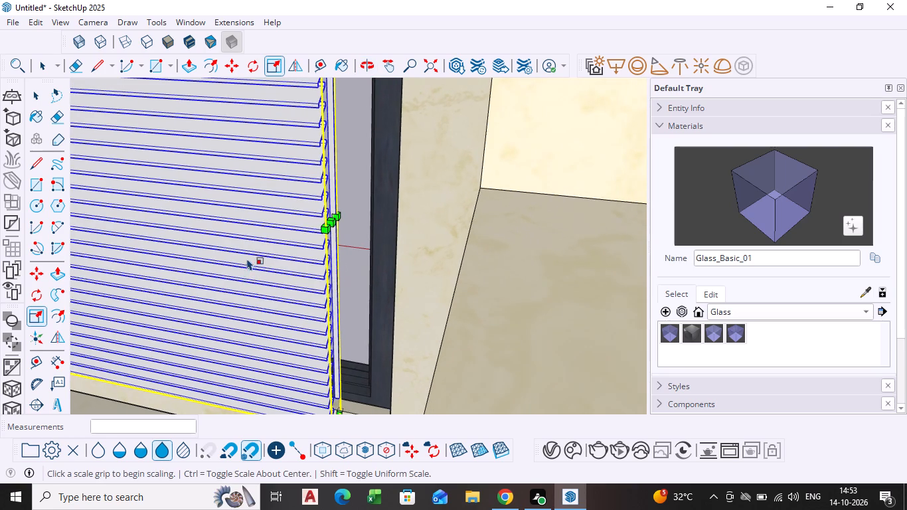
pyautogui.press('space')
pyautogui.click(408, 228)
pyautogui.scroll(-11, 333, 251)
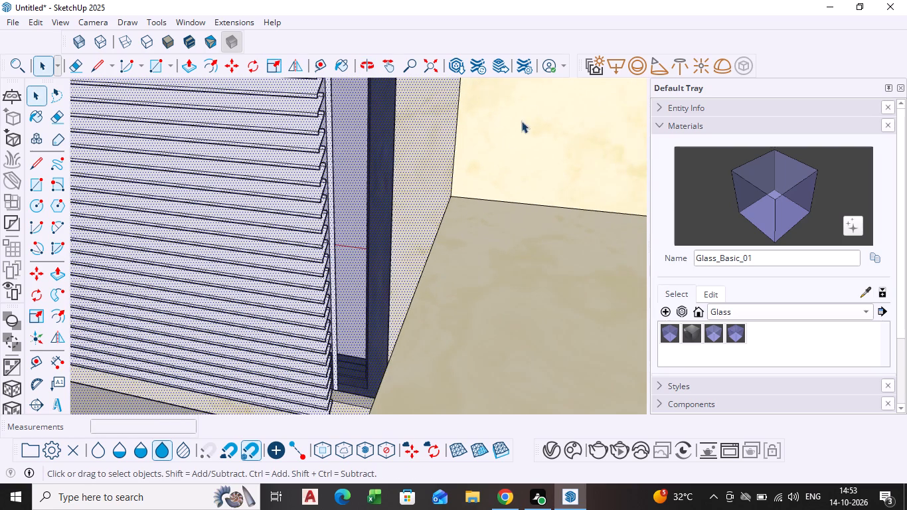
pyautogui.click(434, 71)
pyautogui.moveTo(355, 199); pyautogui.dragTo(492, 236, button='middle')
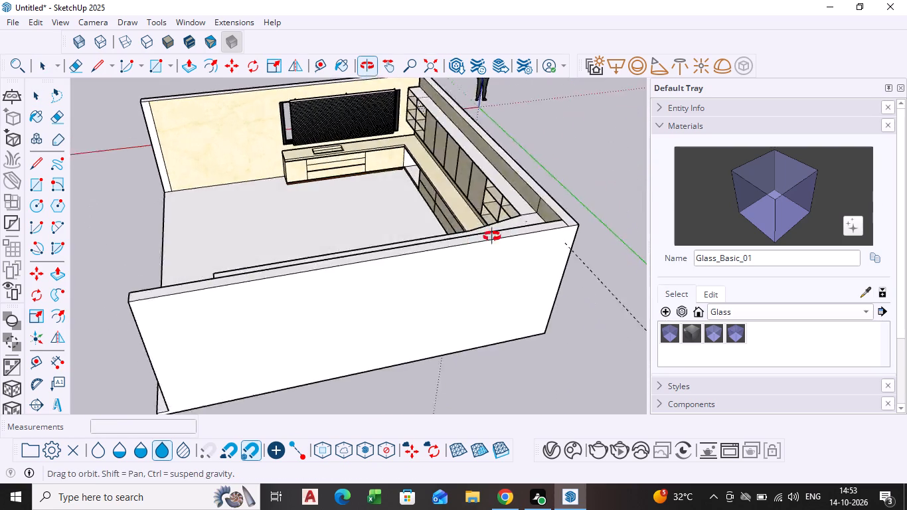
pyautogui.moveTo(492, 236); pyautogui.dragTo(505, 227, button='middle')
# Open the blind for editing and delete its lowest slat, just above the sink counter.
pyautogui.scroll(10, 352, 116)
pyautogui.moveTo(258, 178); pyautogui.dragTo(421, 159, button='middle')
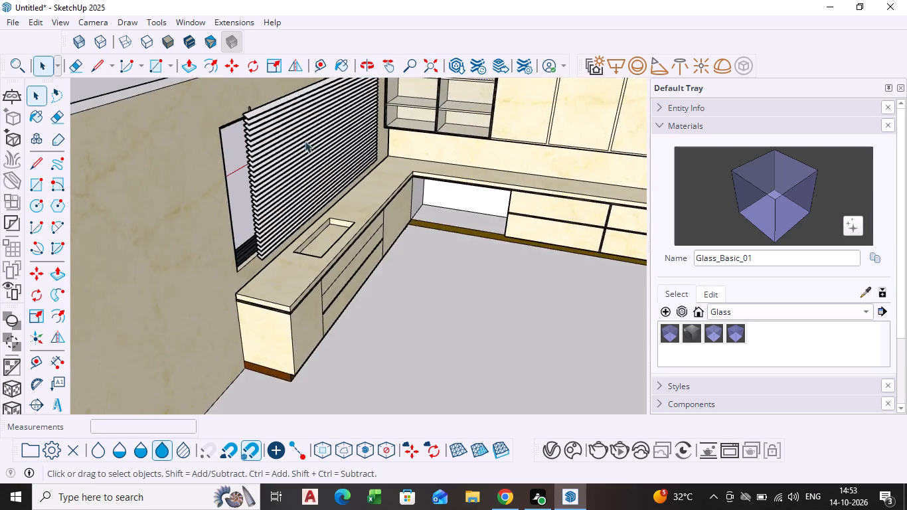
pyautogui.scroll(8, 303, 141)
pyautogui.moveTo(227, 354); pyautogui.dragTo(225, 284, button='middle')
pyautogui.scroll(4, 226, 286)
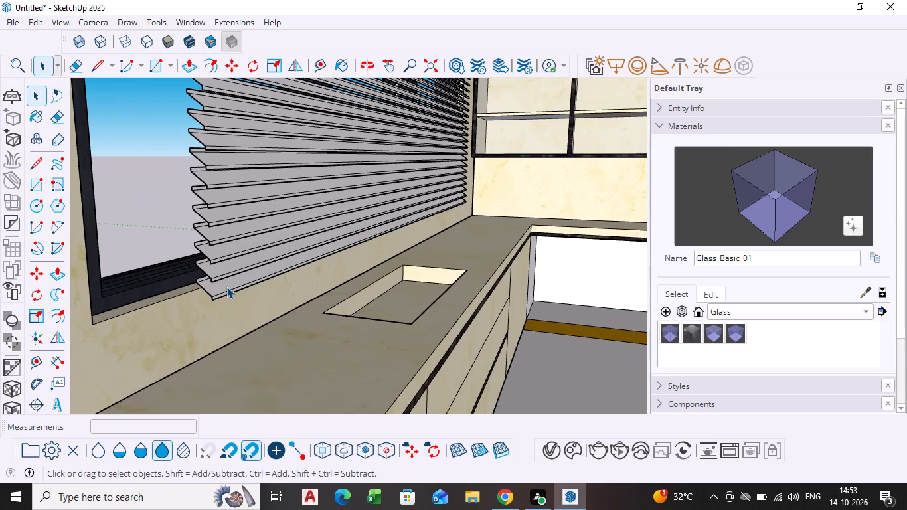
pyautogui.click(226, 286)
pyautogui.tripleClick(226, 288)
pyautogui.click(227, 288)
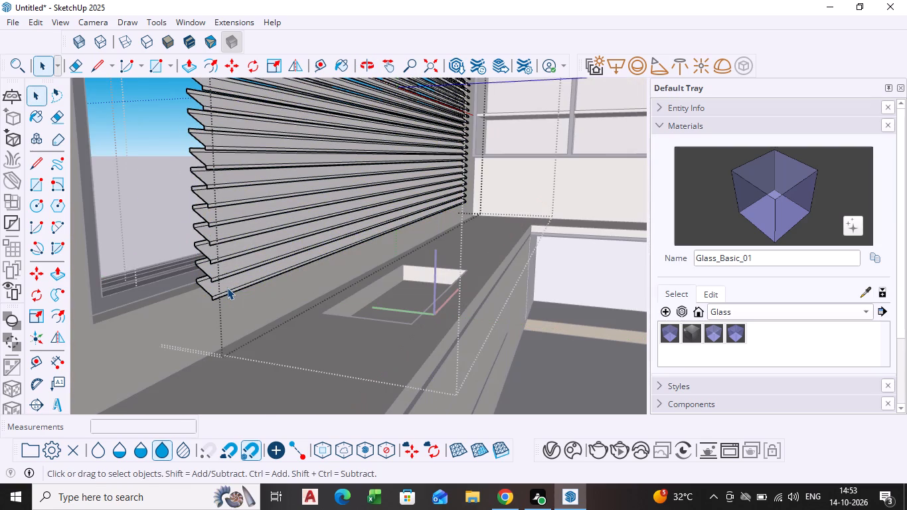
pyautogui.click(227, 288)
pyautogui.press('Delete')
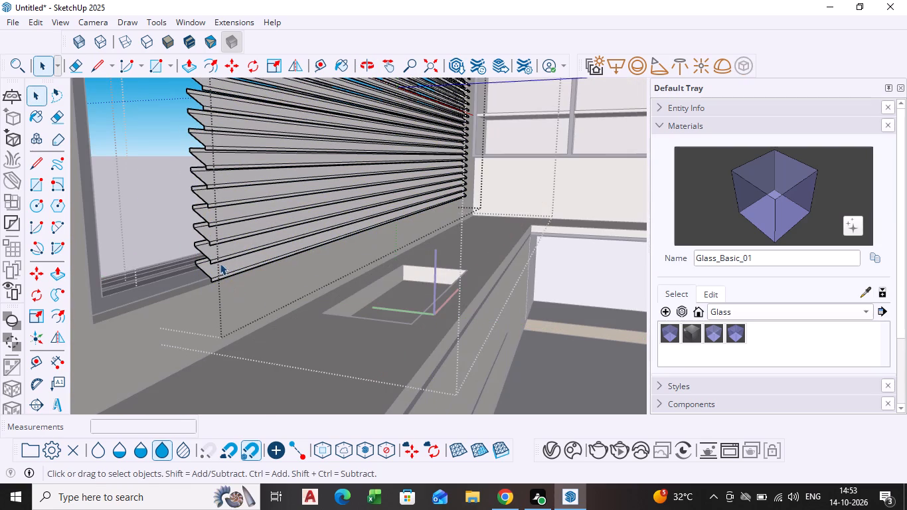
# Delete the five lowest slats of the blind one at a time, working upward from the bottom.
pyautogui.click(220, 270)
pyautogui.press('Delete')
pyautogui.click(223, 252)
pyautogui.press('Delete')
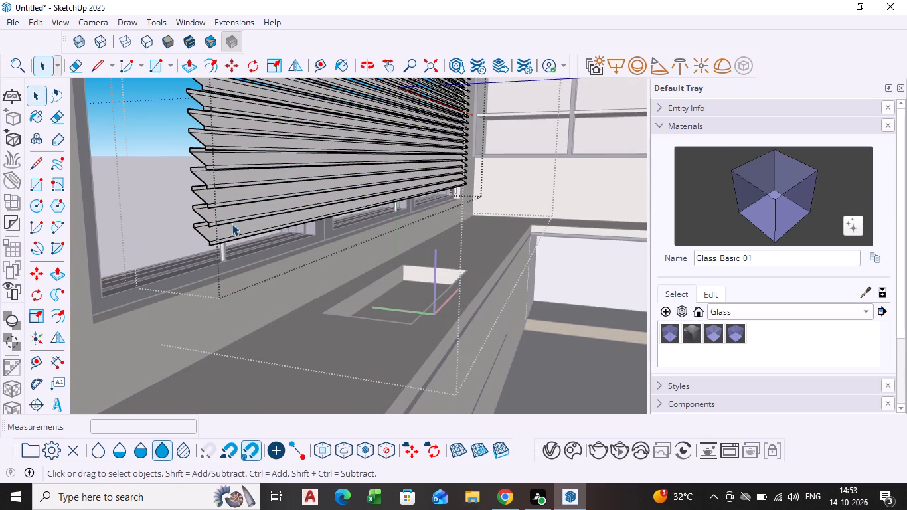
pyautogui.click(228, 230)
pyautogui.press('Delete')
pyautogui.click(230, 211)
pyautogui.press('Delete')
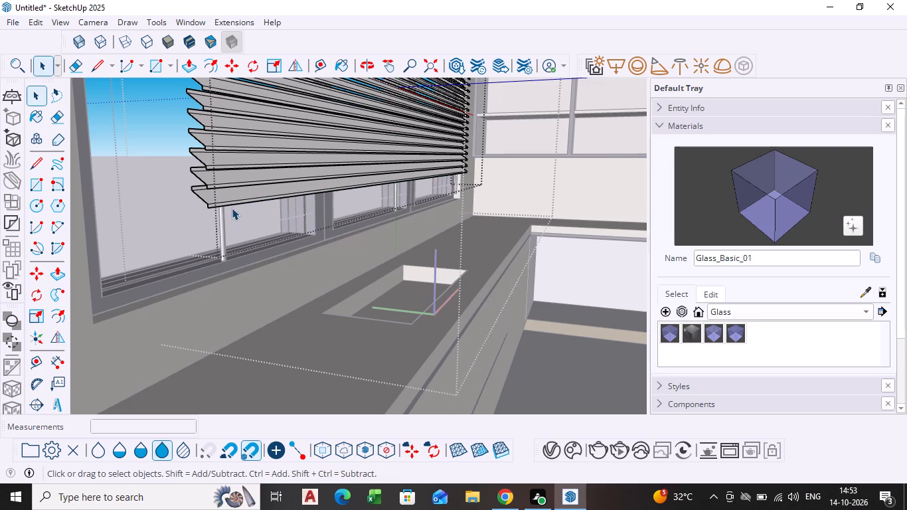
pyautogui.click(236, 197)
pyautogui.press('Delete')
# Delete three more slats one by one from the blind's lower edge.
pyautogui.scroll(-4, 418, 252)
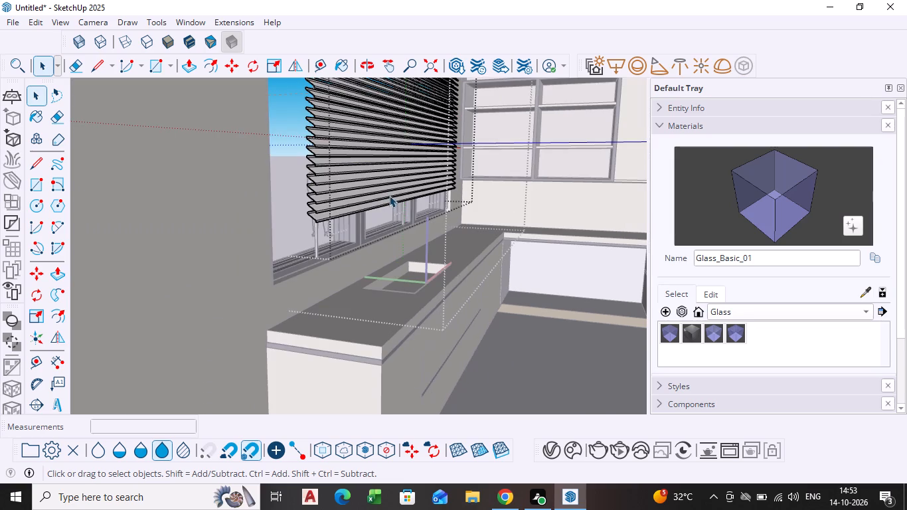
pyautogui.middleClick(388, 195)
pyautogui.scroll(-1, 388, 195)
pyautogui.keyDown('shift'); pyautogui.moveTo(386, 202); pyautogui.dragTo(361, 283, button='middle'); pyautogui.keyUp('shift')
pyautogui.scroll(4, 323, 311)
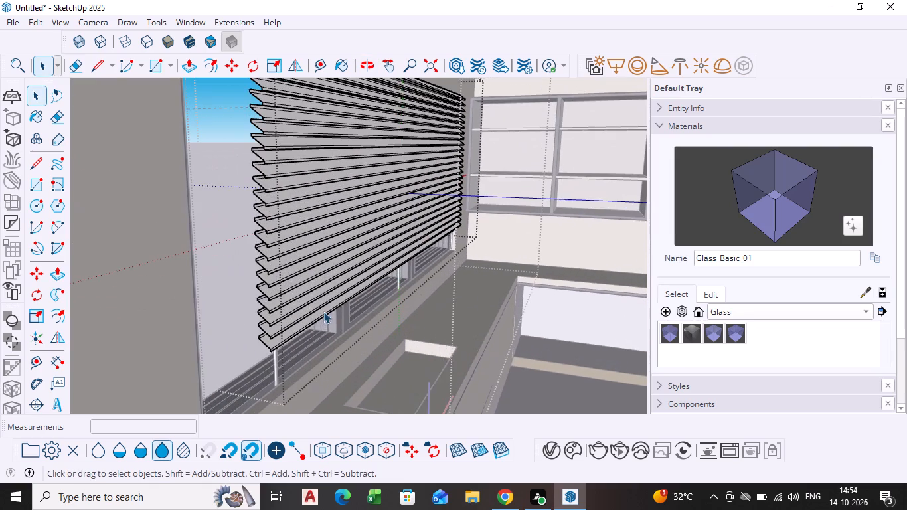
pyautogui.click(309, 323)
pyautogui.press('Delete')
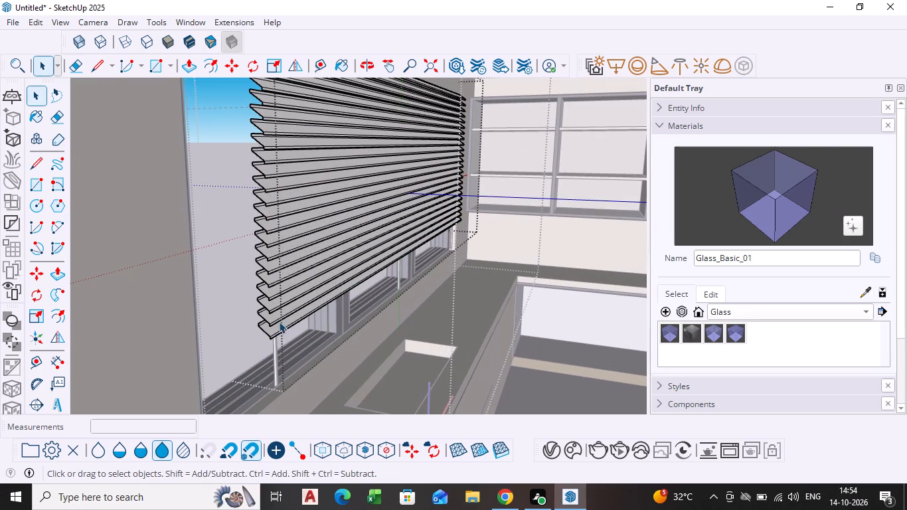
pyautogui.click(282, 328)
pyautogui.press('Delete')
pyautogui.click(288, 307)
pyautogui.press('Delete')
pyautogui.scroll(-6, 288, 307)
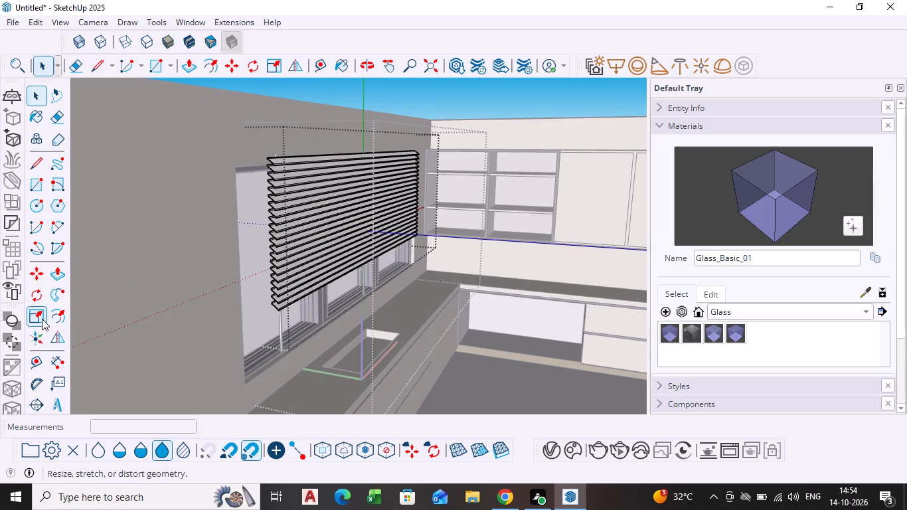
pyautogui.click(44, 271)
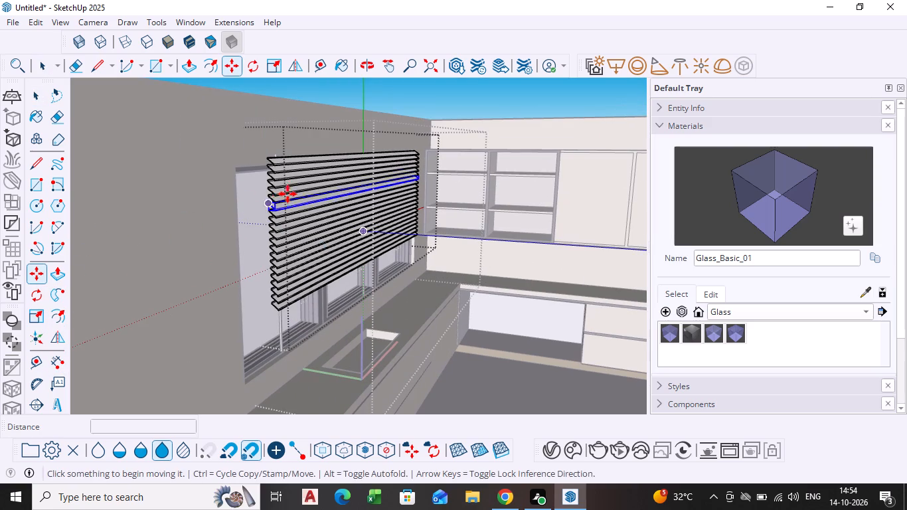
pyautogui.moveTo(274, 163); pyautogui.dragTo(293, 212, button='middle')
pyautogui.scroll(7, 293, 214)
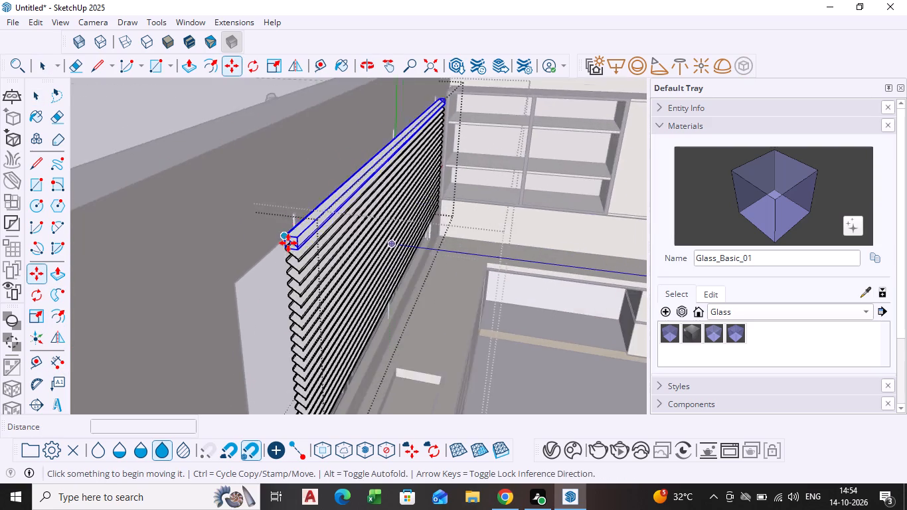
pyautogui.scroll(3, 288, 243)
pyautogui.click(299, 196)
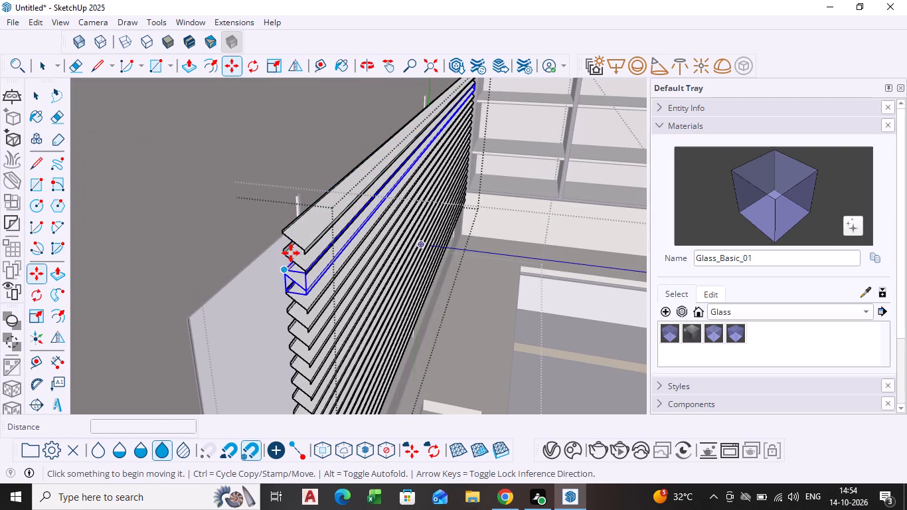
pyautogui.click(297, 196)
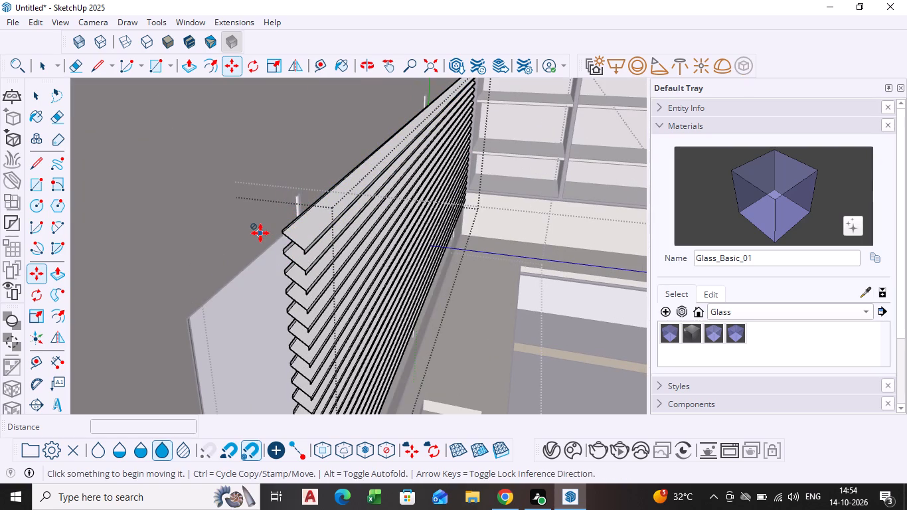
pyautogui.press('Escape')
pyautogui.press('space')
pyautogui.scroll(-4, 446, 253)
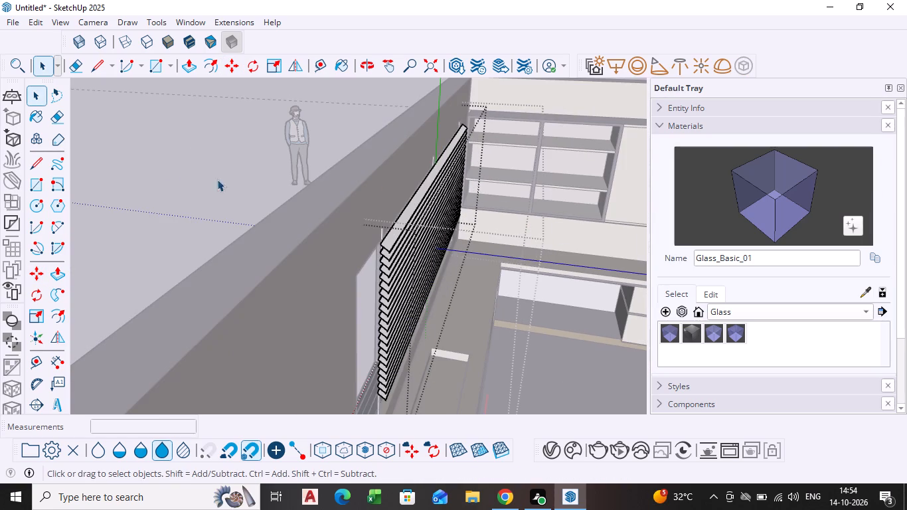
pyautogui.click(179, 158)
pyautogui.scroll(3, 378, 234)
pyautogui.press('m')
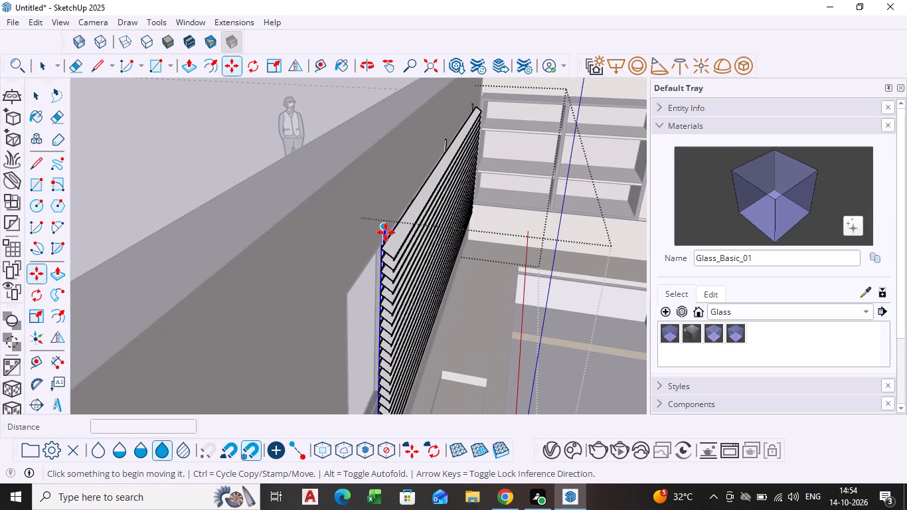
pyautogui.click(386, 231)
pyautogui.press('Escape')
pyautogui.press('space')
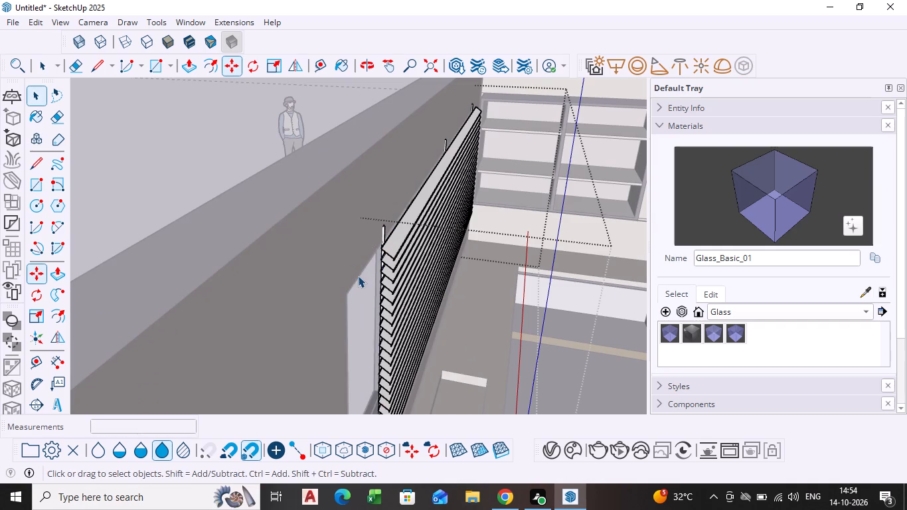
# Leave the blind's editing context and return to the whole model.
pyautogui.scroll(-13, 361, 273)
pyautogui.doubleClick(563, 112)
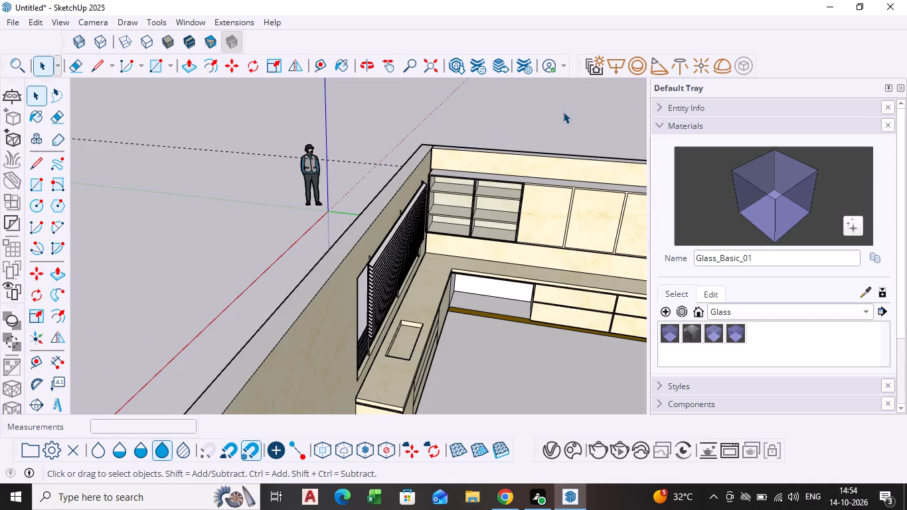
# Move the whole blind into the window opening, aligning it with the frame's upper corner farthest from the wall cabinets.
pyautogui.moveTo(396, 315); pyautogui.dragTo(360, 258, button='middle')
pyautogui.scroll(4, 331, 209)
pyautogui.moveTo(314, 306); pyautogui.dragTo(304, 282, button='middle')
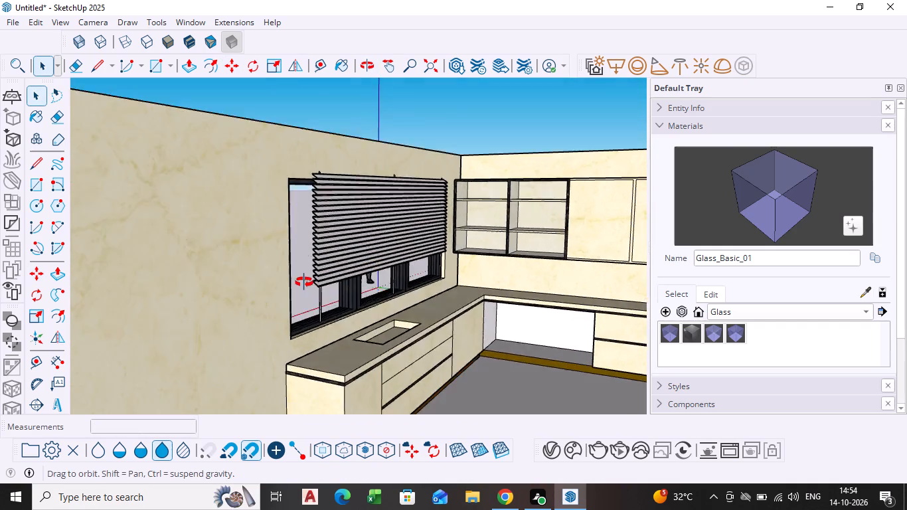
pyautogui.moveTo(304, 282); pyautogui.dragTo(292, 278, button='middle')
pyautogui.scroll(4, 298, 292)
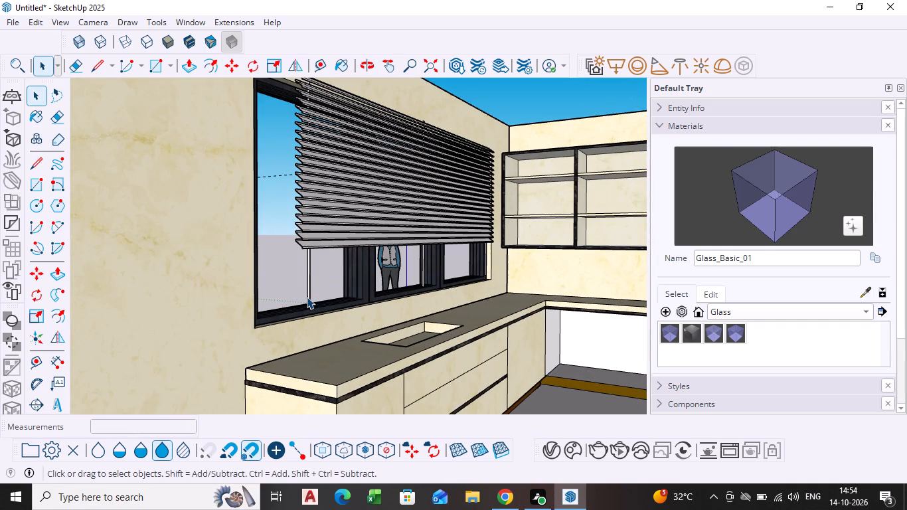
pyautogui.moveTo(315, 255); pyautogui.dragTo(318, 303, button='middle')
pyautogui.scroll(-1, 318, 275)
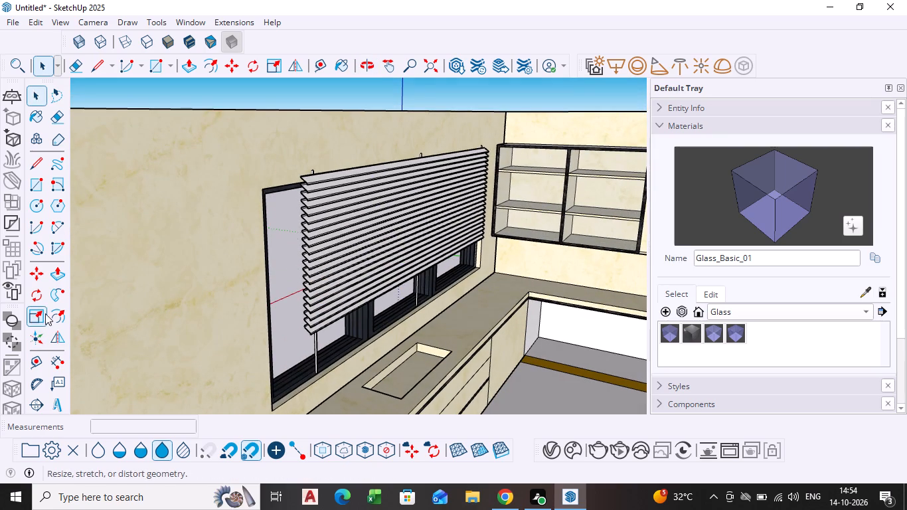
pyautogui.click(35, 276)
pyautogui.scroll(4, 261, 192)
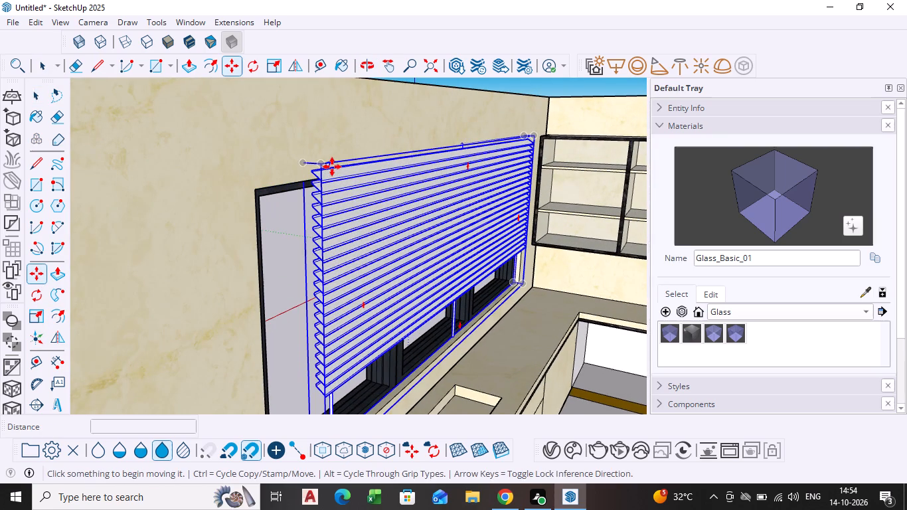
pyautogui.scroll(1, 328, 162)
pyautogui.moveTo(328, 162); pyautogui.dragTo(339, 226, button='middle')
pyautogui.scroll(1, 337, 220)
pyautogui.click(337, 220)
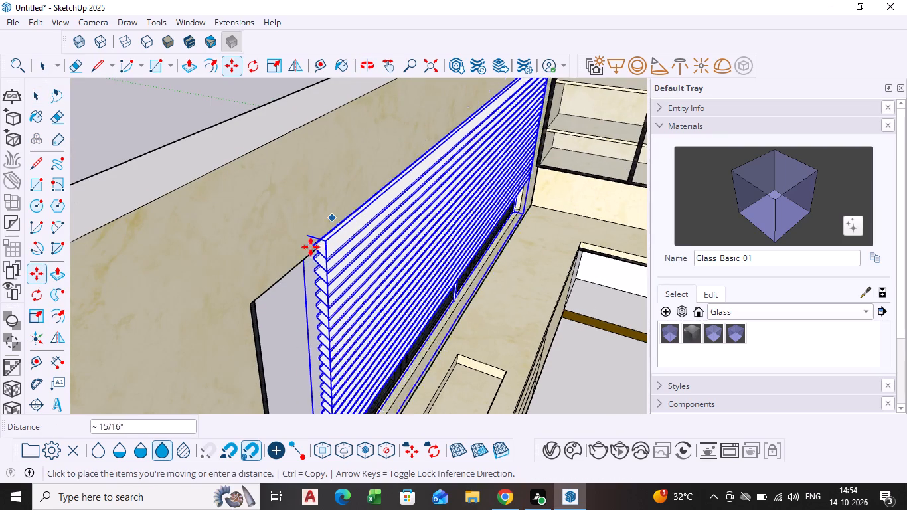
pyautogui.scroll(4, 278, 282)
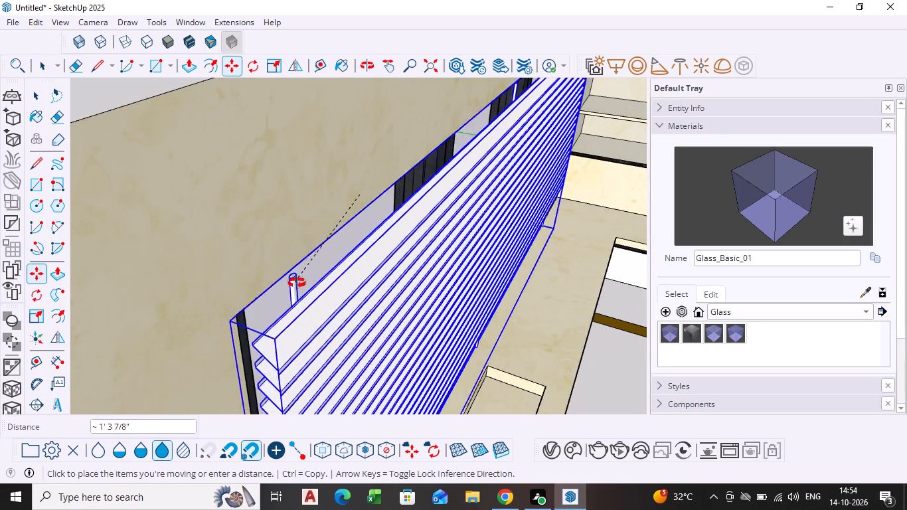
pyautogui.moveTo(297, 283); pyautogui.dragTo(246, 221, button='middle')
pyautogui.scroll(-3, 292, 276)
pyautogui.moveTo(293, 276); pyautogui.dragTo(194, 251, button='middle')
pyautogui.scroll(11, 193, 271)
pyautogui.moveTo(194, 271); pyautogui.dragTo(331, 222, button='middle')
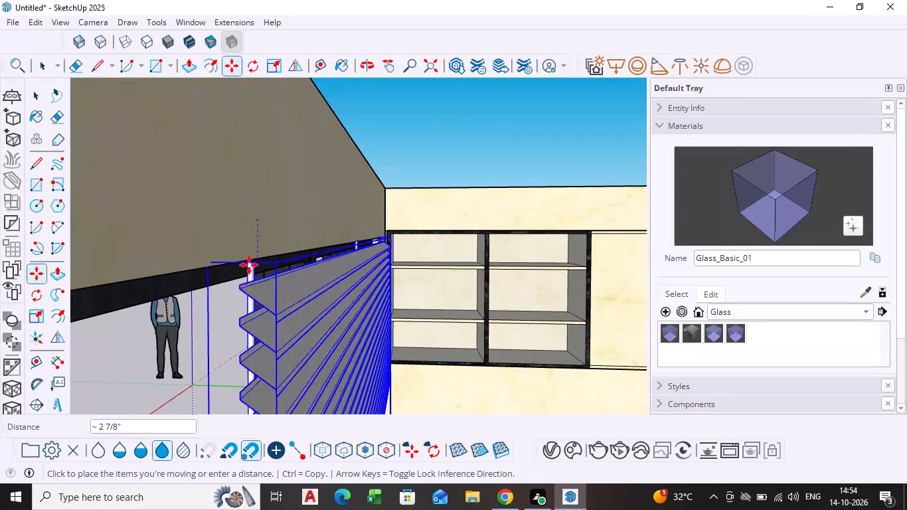
pyautogui.scroll(-3, 240, 277)
pyautogui.scroll(14, 185, 299)
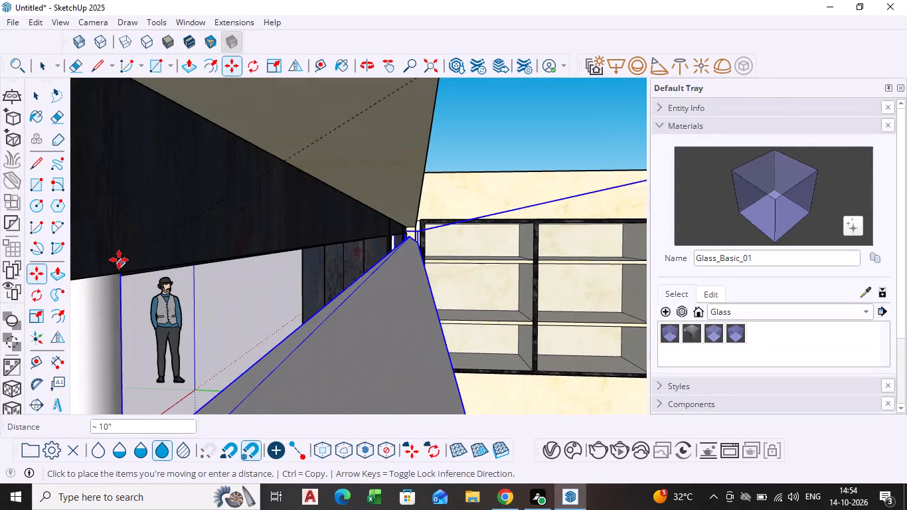
pyautogui.click(116, 246)
# Open the blind for editing and delete the middle vertical cord hanging below the lowest slat.
pyautogui.scroll(-7, 234, 250)
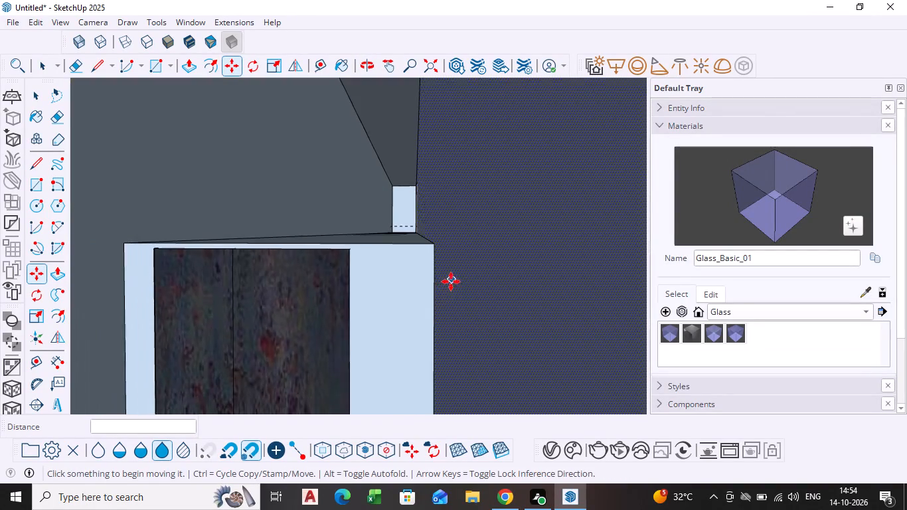
pyautogui.scroll(-5, 451, 282)
pyautogui.moveTo(410, 303); pyautogui.dragTo(377, 309, button='middle')
pyautogui.click(428, 64)
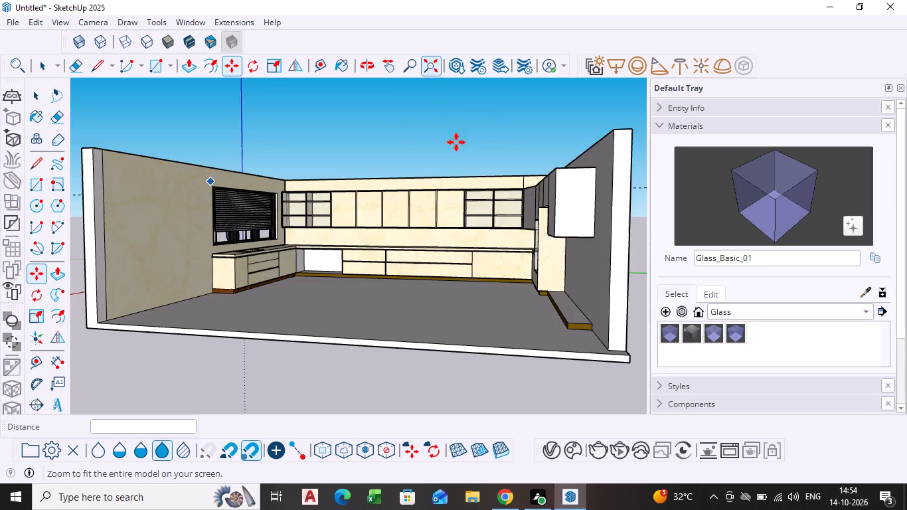
pyautogui.moveTo(462, 271); pyautogui.dragTo(318, 311, button='middle')
pyautogui.scroll(-1, 354, 333)
pyautogui.scroll(16, 237, 173)
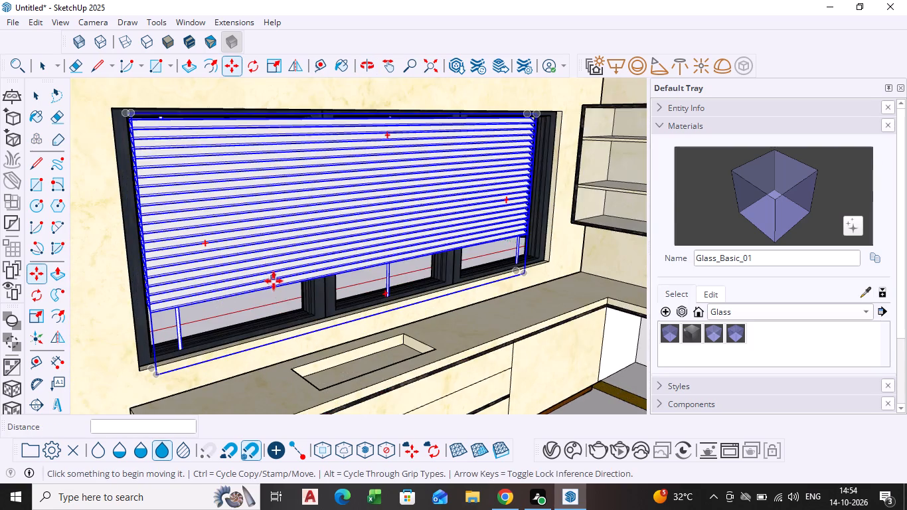
pyautogui.scroll(4, 294, 309)
pyautogui.press('space')
pyautogui.click(367, 238)
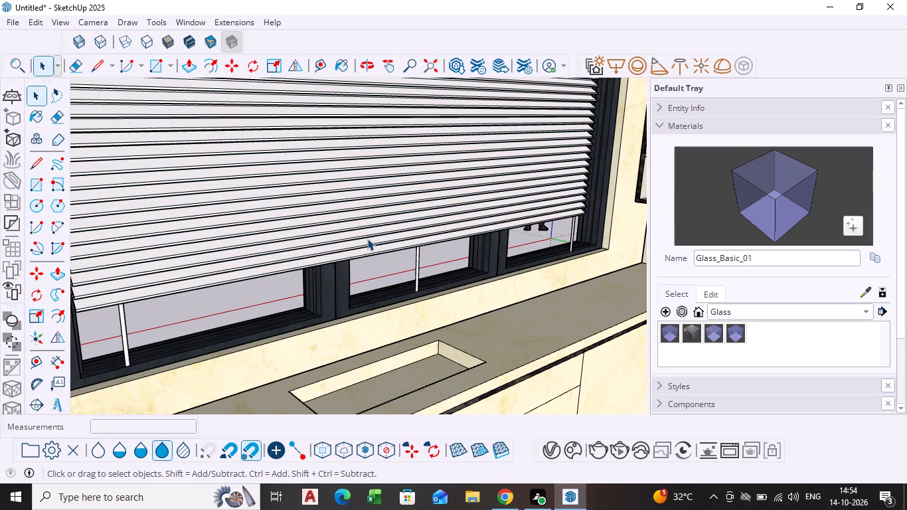
pyautogui.scroll(2, 365, 296)
pyautogui.moveTo(364, 296); pyautogui.dragTo(371, 290, button='middle')
pyautogui.tripleClick(438, 274)
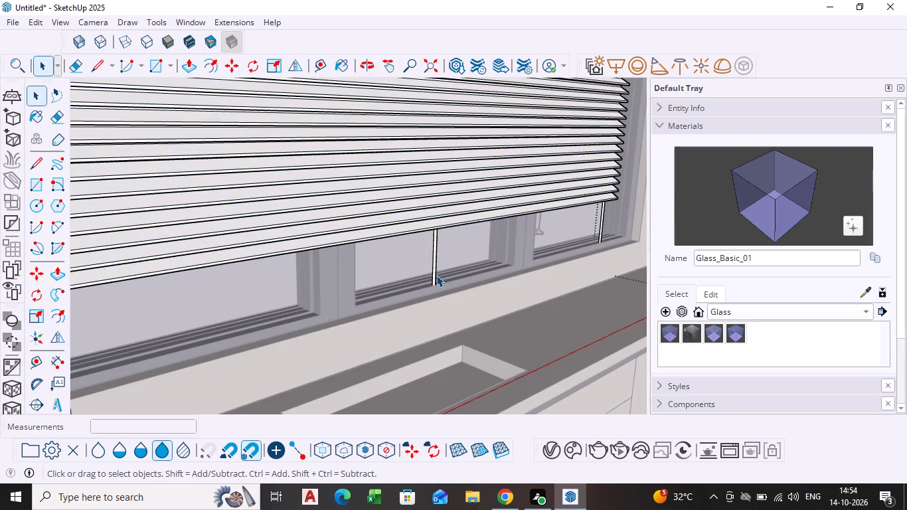
pyautogui.click(436, 275)
pyautogui.click(435, 276)
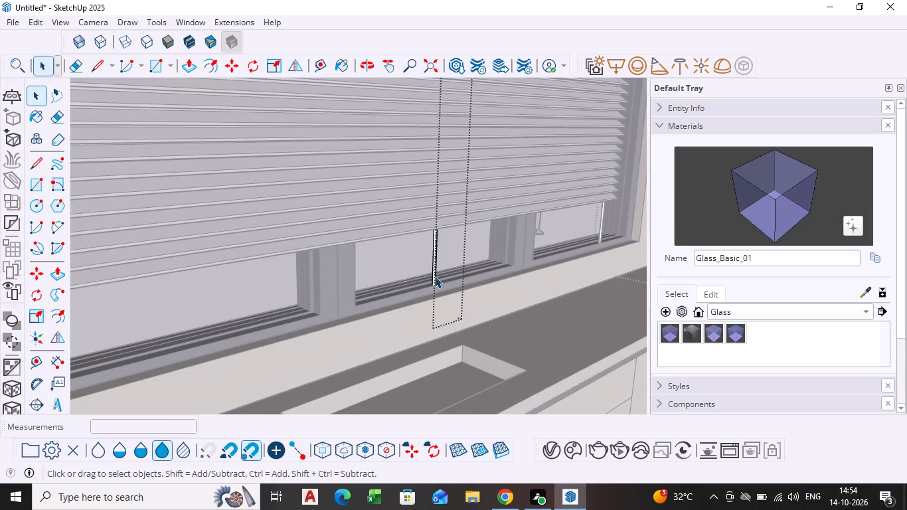
pyautogui.press('Delete')
# Delete the blind's vertical cord nearest the wall cabinets, below the lowest slat.
pyautogui.scroll(-4, 435, 276)
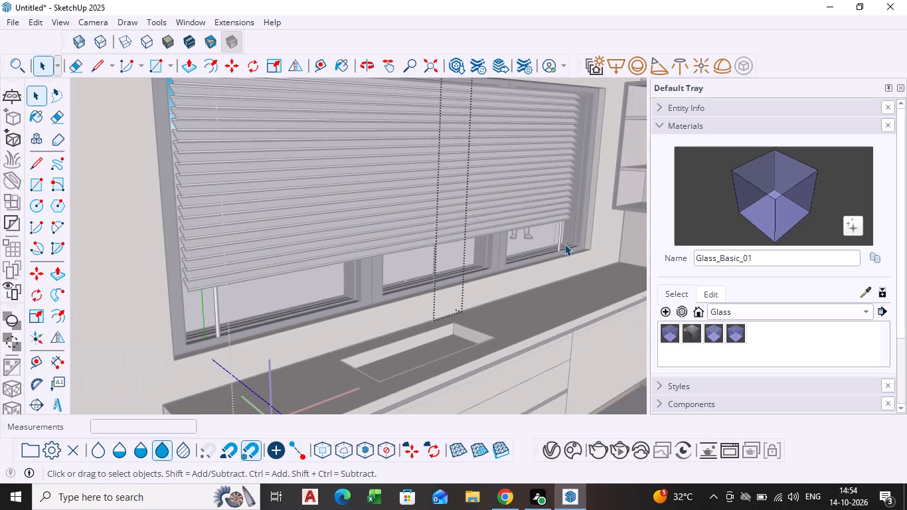
pyautogui.scroll(8, 564, 244)
pyautogui.click(556, 243)
pyautogui.press('Delete')
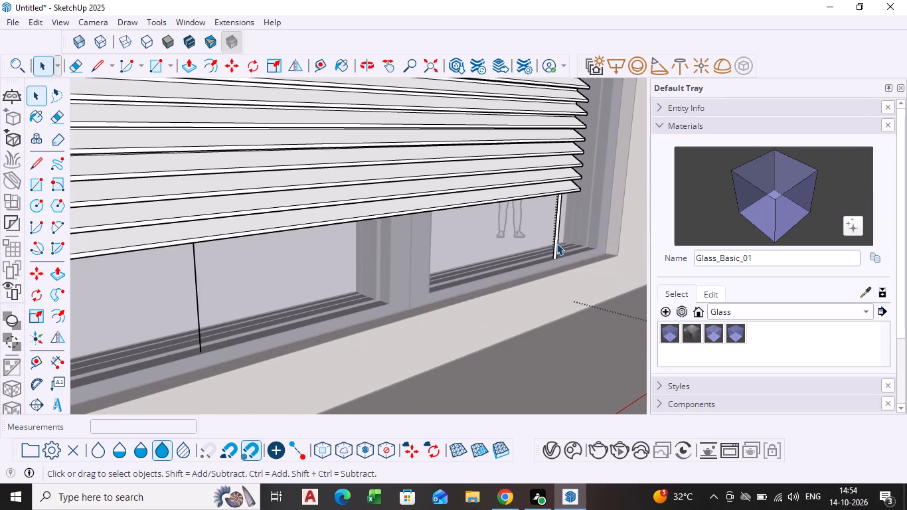
pyautogui.tripleClick(556, 243)
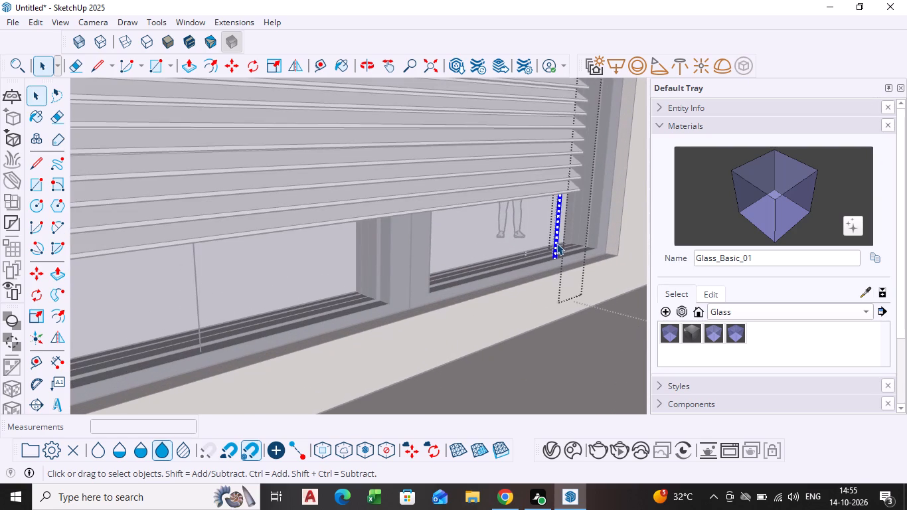
pyautogui.press('Delete')
# Delete the blind's vertical cord farthest from the wall cabinets, below the lowest slat.
pyautogui.scroll(-12, 506, 246)
pyautogui.moveTo(464, 255); pyautogui.dragTo(561, 267, button='middle')
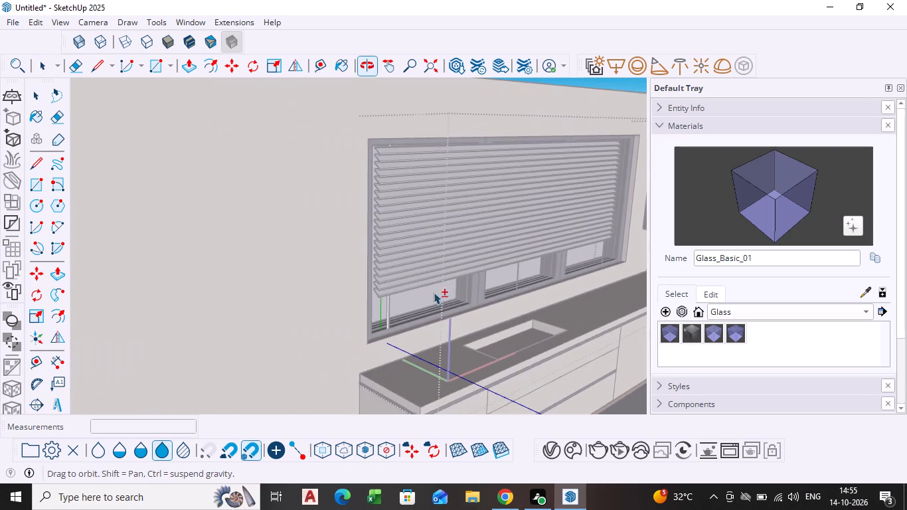
pyautogui.scroll(10, 337, 315)
pyautogui.click(394, 322)
pyautogui.doubleClick(396, 323)
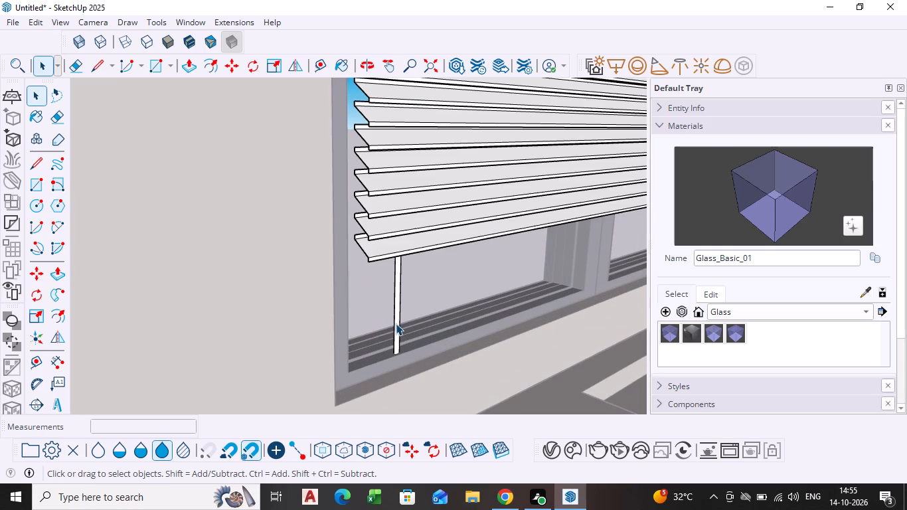
pyautogui.click(396, 323)
pyautogui.press('Delete')
pyautogui.scroll(-2, 396, 323)
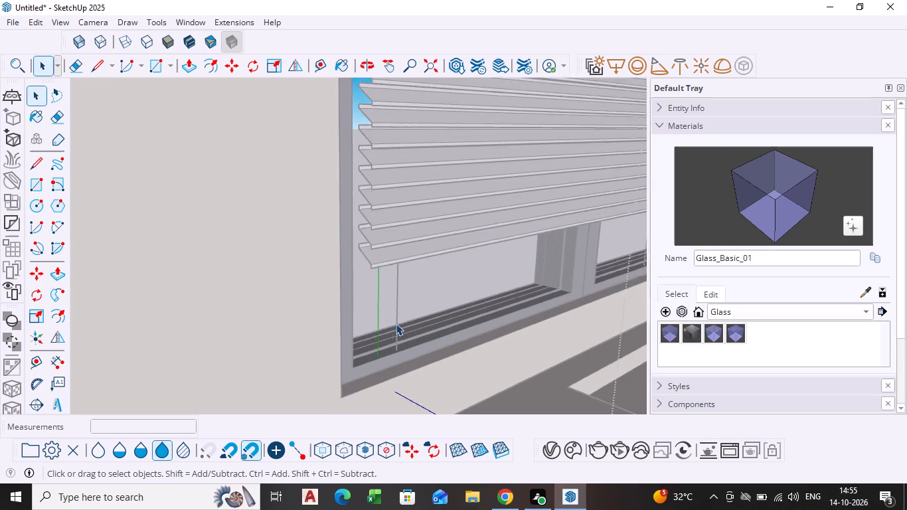
pyautogui.scroll(-12, 396, 323)
pyautogui.moveTo(465, 308); pyautogui.dragTo(377, 343, button='middle')
pyautogui.scroll(5, 391, 314)
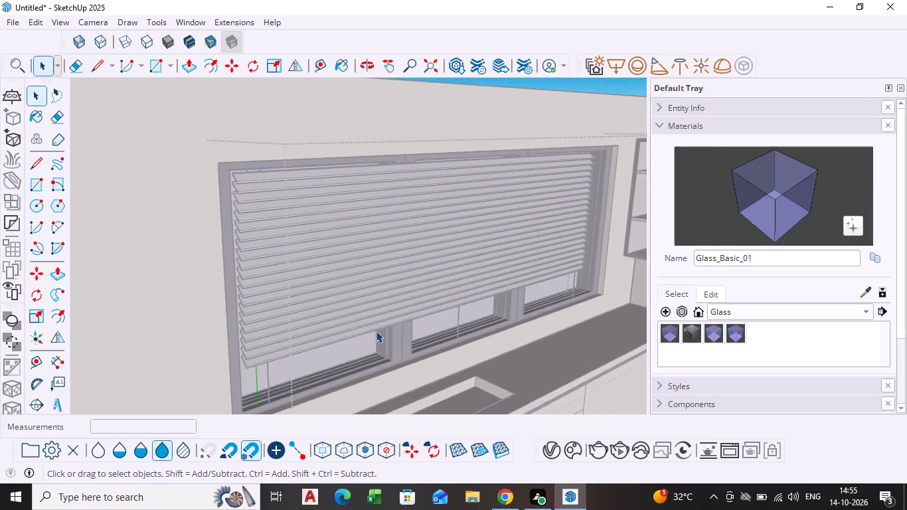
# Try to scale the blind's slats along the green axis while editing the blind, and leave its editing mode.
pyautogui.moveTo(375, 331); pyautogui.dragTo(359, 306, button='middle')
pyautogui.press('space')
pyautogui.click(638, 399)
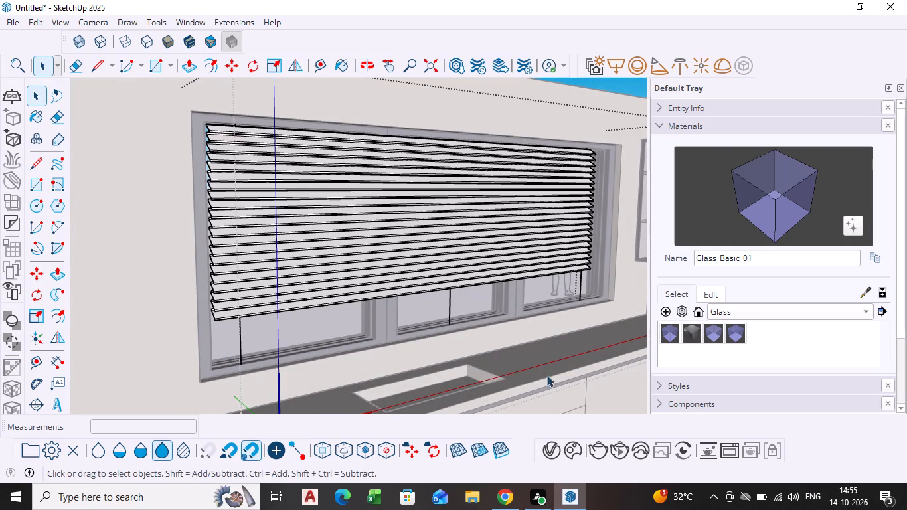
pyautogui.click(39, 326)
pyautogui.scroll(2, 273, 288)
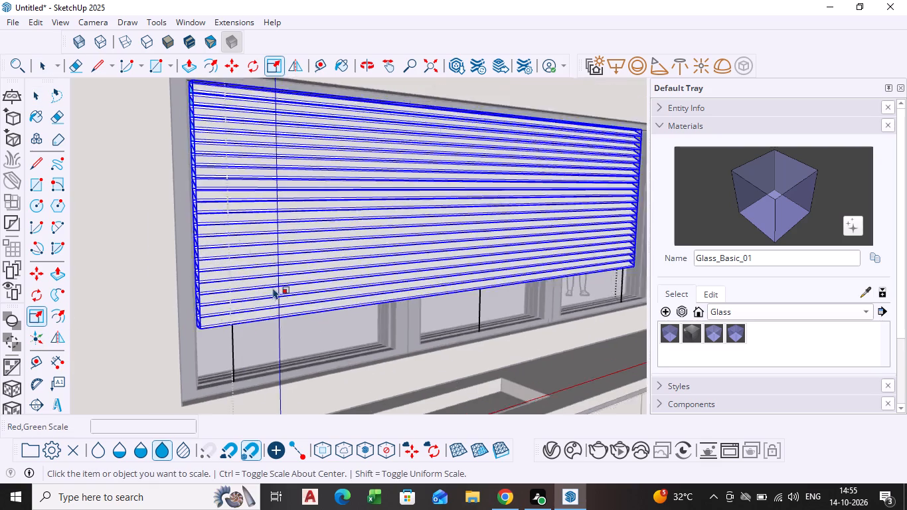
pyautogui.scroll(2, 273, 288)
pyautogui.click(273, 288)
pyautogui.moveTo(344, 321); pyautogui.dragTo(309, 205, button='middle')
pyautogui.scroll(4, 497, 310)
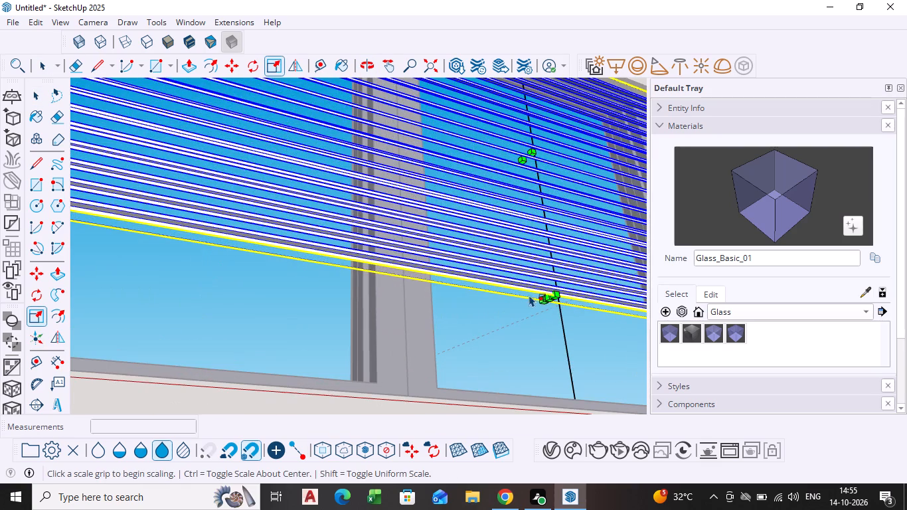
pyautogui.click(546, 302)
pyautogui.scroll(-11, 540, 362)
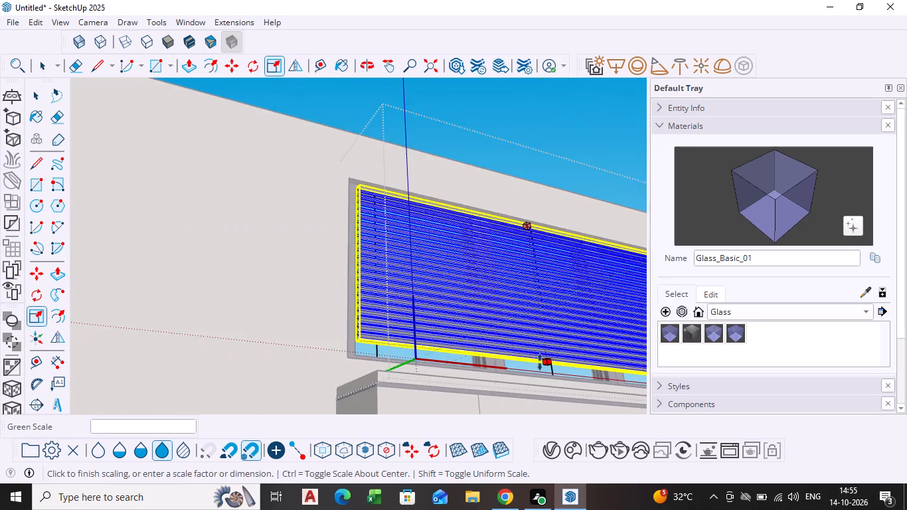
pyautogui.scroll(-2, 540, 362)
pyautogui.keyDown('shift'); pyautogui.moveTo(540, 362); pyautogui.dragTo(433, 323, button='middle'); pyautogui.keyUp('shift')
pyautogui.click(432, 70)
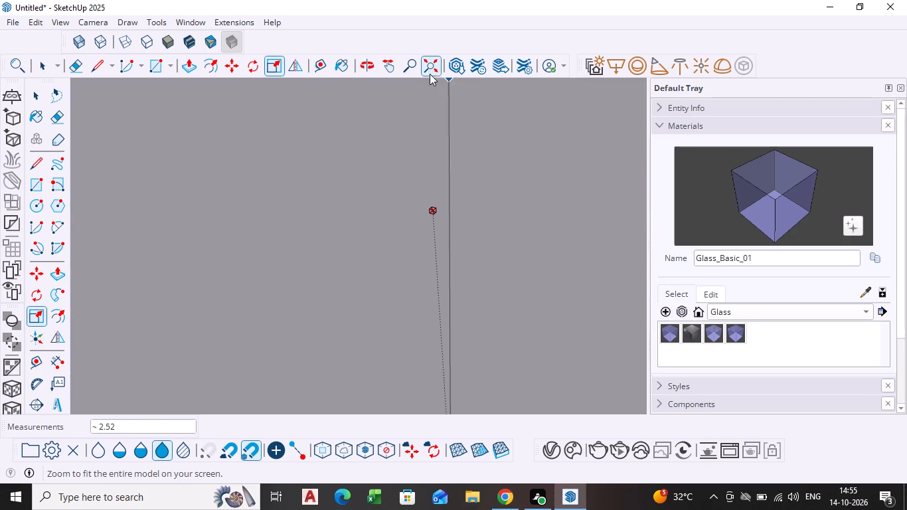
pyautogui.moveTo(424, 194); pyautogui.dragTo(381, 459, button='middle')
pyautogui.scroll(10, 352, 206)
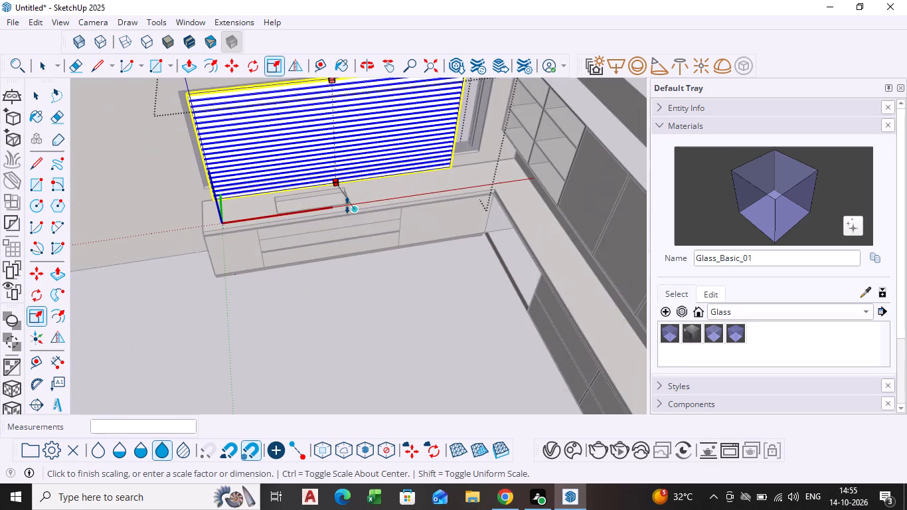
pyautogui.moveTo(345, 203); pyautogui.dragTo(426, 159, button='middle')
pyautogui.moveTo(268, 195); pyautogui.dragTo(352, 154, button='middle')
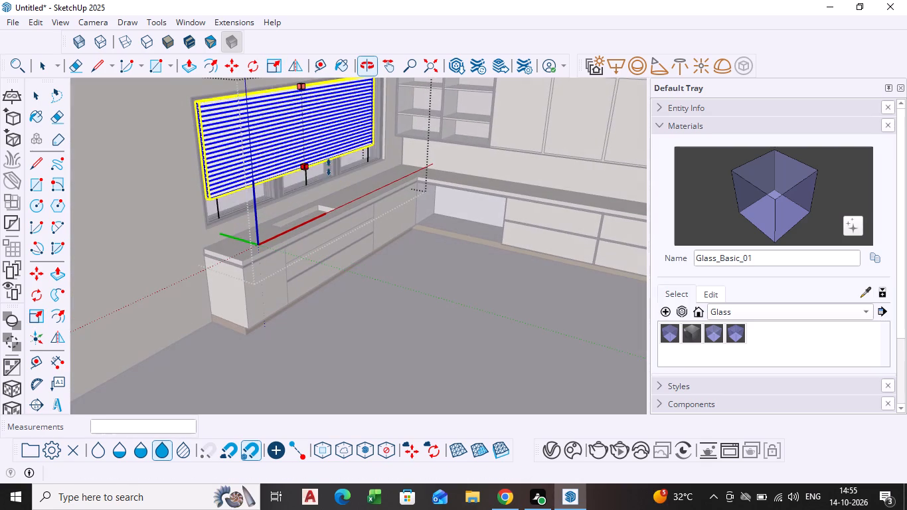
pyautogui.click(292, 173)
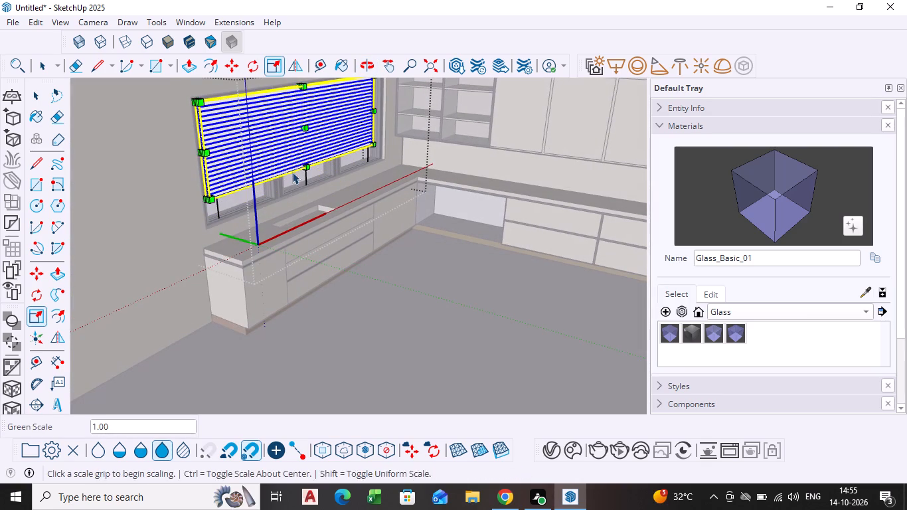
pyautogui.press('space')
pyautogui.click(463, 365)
# Scale the whole blind's depth along the green axis to about 0.64, keeping its width factor at 1.00.
pyautogui.scroll(-1, 205, 270)
pyautogui.moveTo(205, 270); pyautogui.dragTo(175, 291, button='middle')
pyautogui.scroll(-2, 228, 250)
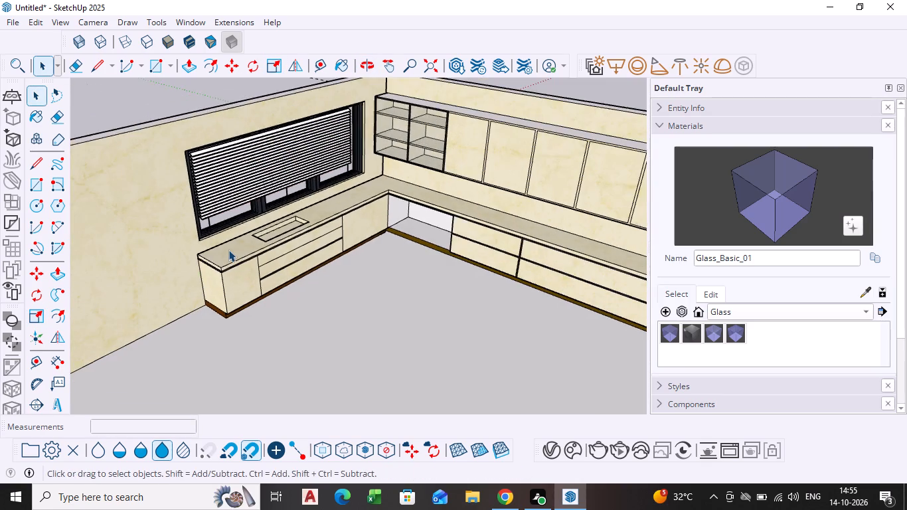
pyautogui.moveTo(228, 250); pyautogui.dragTo(212, 303, button='middle')
pyautogui.scroll(-1, 228, 250)
pyautogui.keyDown('shift'); pyautogui.moveTo(235, 236); pyautogui.dragTo(193, 320, button='middle'); pyautogui.keyUp('shift')
pyautogui.moveTo(185, 278); pyautogui.dragTo(203, 197, button='middle')
pyautogui.scroll(10, 205, 193)
pyautogui.moveTo(203, 197); pyautogui.dragTo(205, 193, button='middle')
pyautogui.click(197, 211)
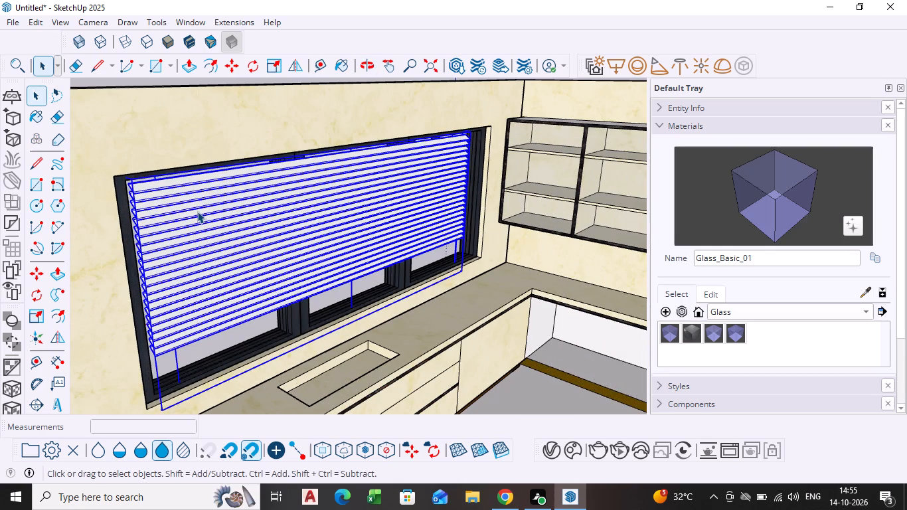
pyautogui.click(39, 315)
pyautogui.scroll(7, 173, 279)
pyautogui.moveTo(133, 312); pyautogui.dragTo(169, 325, button='middle')
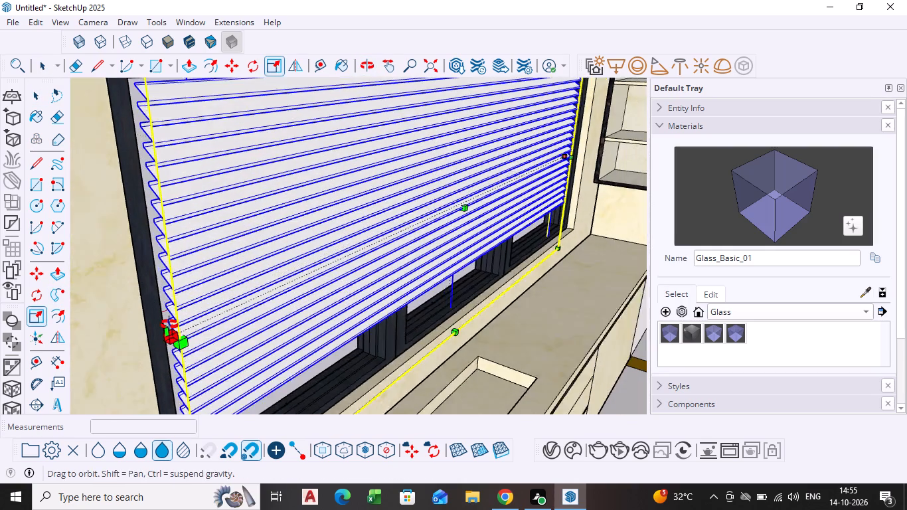
pyautogui.moveTo(169, 325); pyautogui.dragTo(170, 324, button='middle')
pyautogui.scroll(4, 203, 356)
pyautogui.click(222, 354)
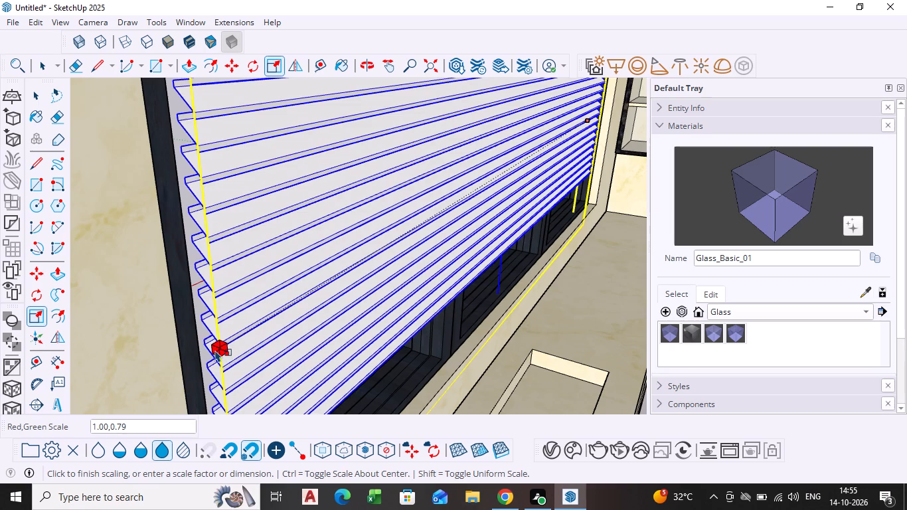
pyautogui.click(211, 348)
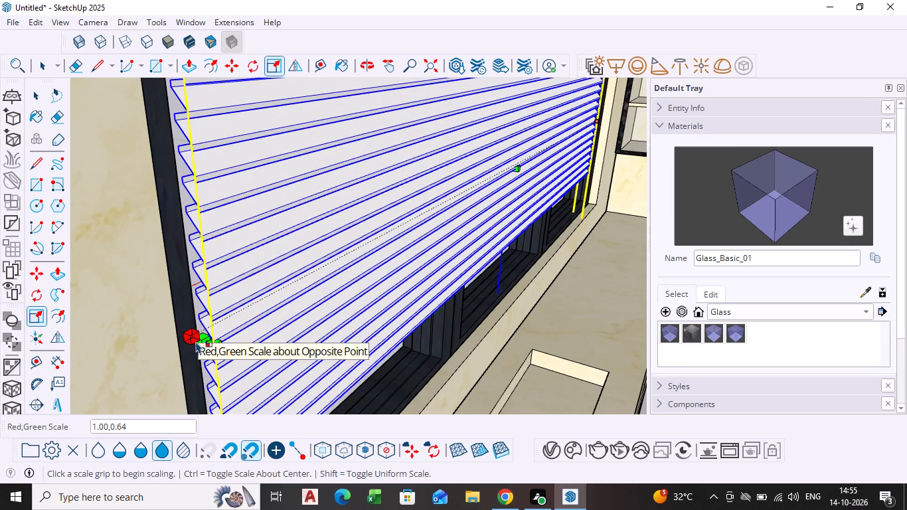
# Scale the blind's width along the red axis to 0.99 by pulling in its end farthest from the wall cabinets.
pyautogui.click(198, 341)
pyautogui.click(220, 332)
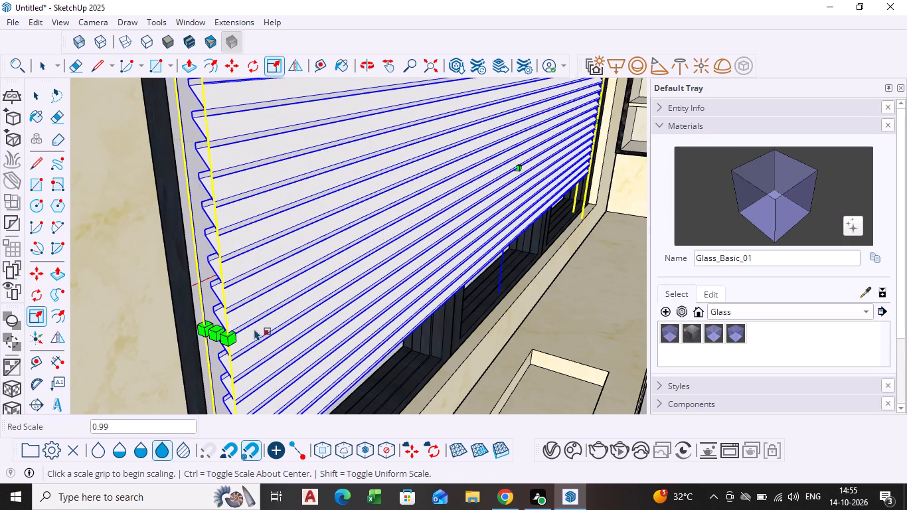
# Scale the blind's width along the red axis to 1.10, extending its end nearest the wall cabinets to the window frame.
pyautogui.scroll(-6, 378, 298)
pyautogui.moveTo(422, 291); pyautogui.dragTo(242, 326, button='middle')
pyautogui.scroll(2, 498, 272)
pyautogui.moveTo(501, 271); pyautogui.dragTo(374, 270, button='middle')
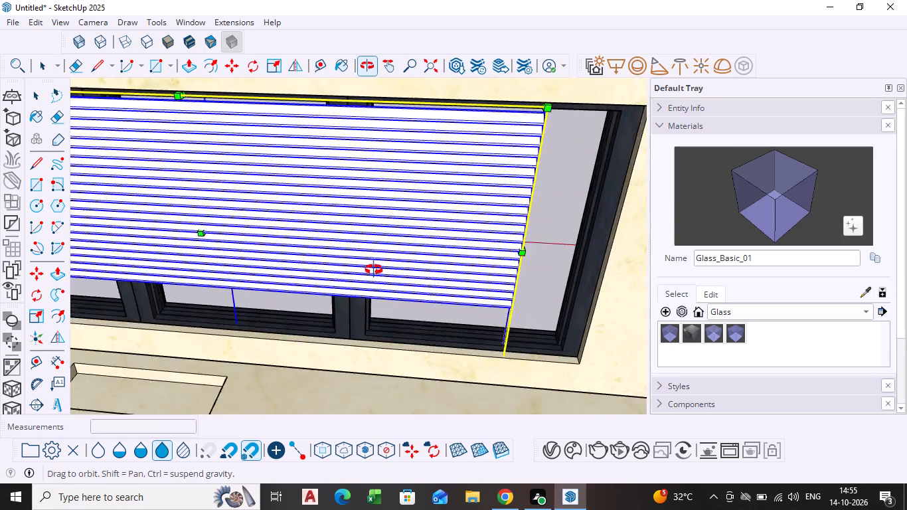
pyautogui.moveTo(374, 270); pyautogui.dragTo(319, 259, button='middle')
pyautogui.scroll(3, 451, 284)
pyautogui.click(479, 279)
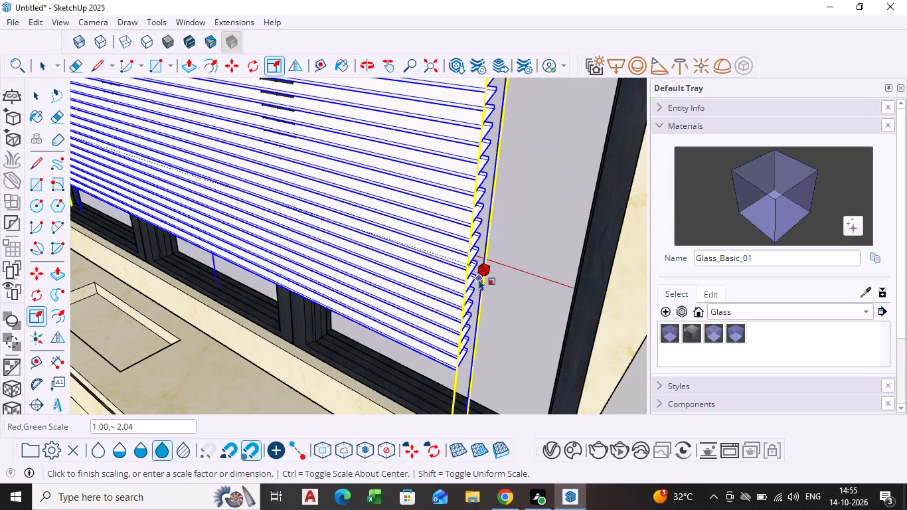
pyautogui.press('Escape')
pyautogui.scroll(5, 476, 288)
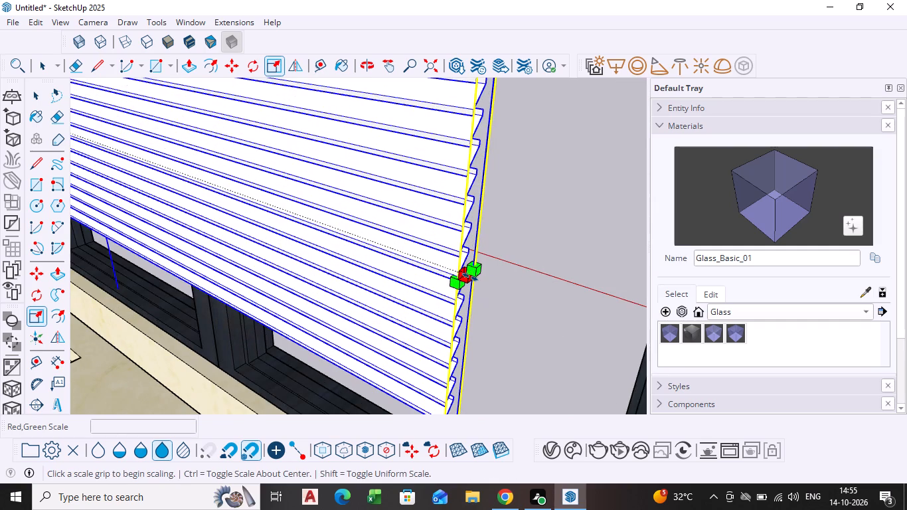
pyautogui.click(470, 276)
pyautogui.scroll(-8, 528, 299)
pyautogui.keyDown('shift'); pyautogui.moveTo(528, 301); pyautogui.dragTo(470, 294, button='middle'); pyautogui.keyUp('shift')
pyautogui.moveTo(504, 296); pyautogui.dragTo(594, 320, button='middle')
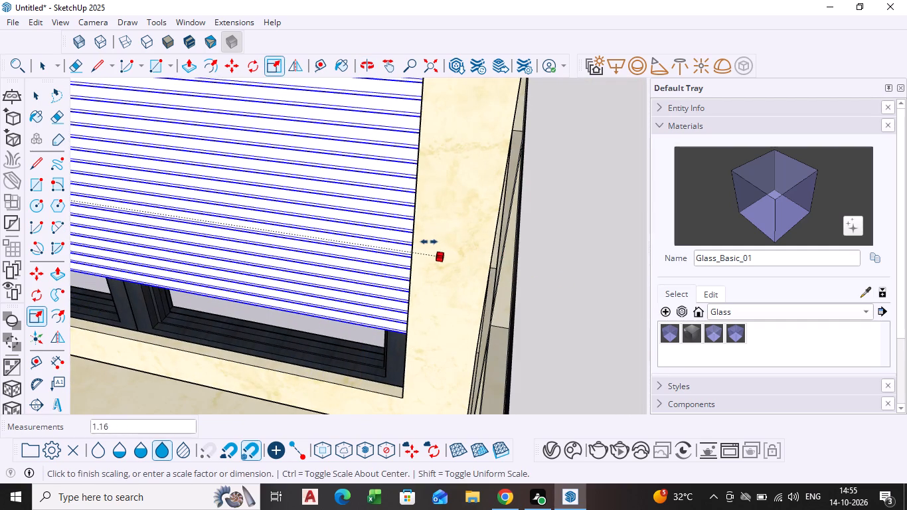
pyautogui.scroll(3, 373, 240)
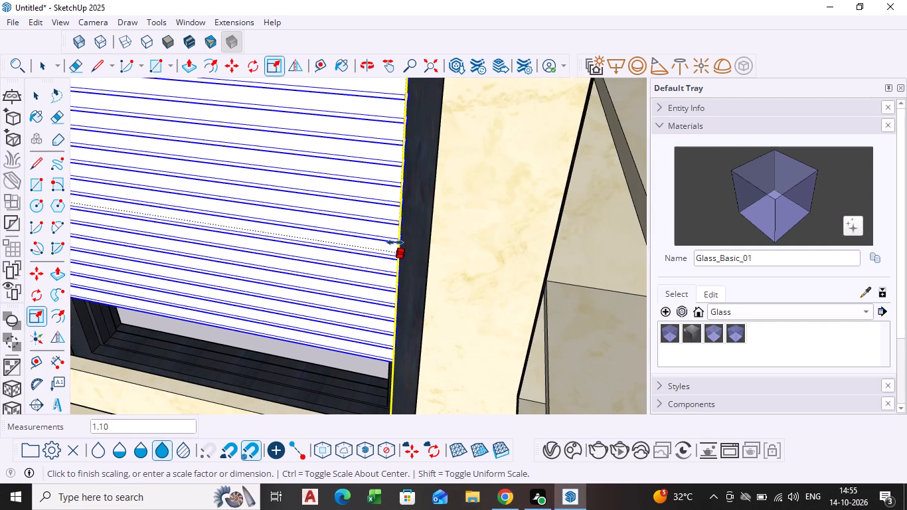
pyautogui.click(395, 242)
pyautogui.press('space')
pyautogui.scroll(-11, 347, 250)
pyautogui.click(580, 165)
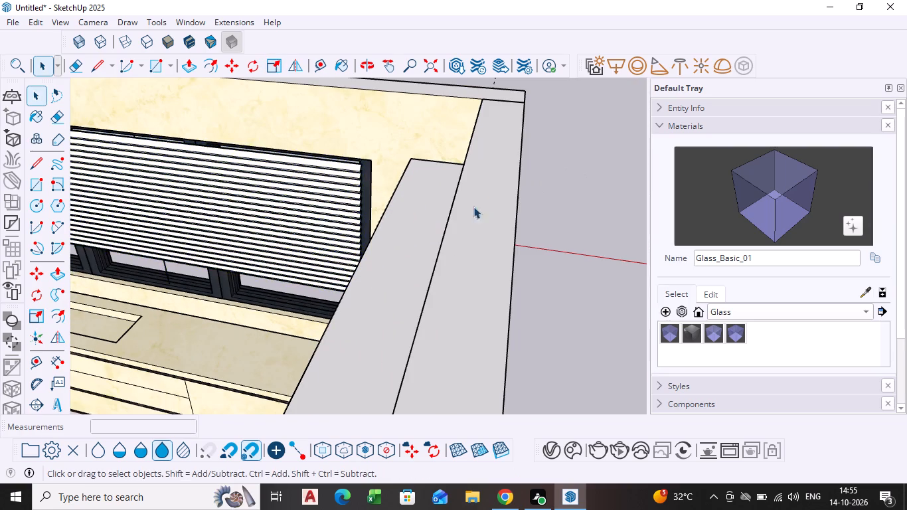
# Scale the blind's height down slightly from its top edge, bringing the top below the window's upper frame bar.
pyautogui.scroll(-3, 315, 242)
pyautogui.moveTo(315, 242); pyautogui.dragTo(529, 199, button='middle')
pyautogui.scroll(-3, 264, 250)
pyautogui.moveTo(258, 252); pyautogui.dragTo(257, 252, button='middle')
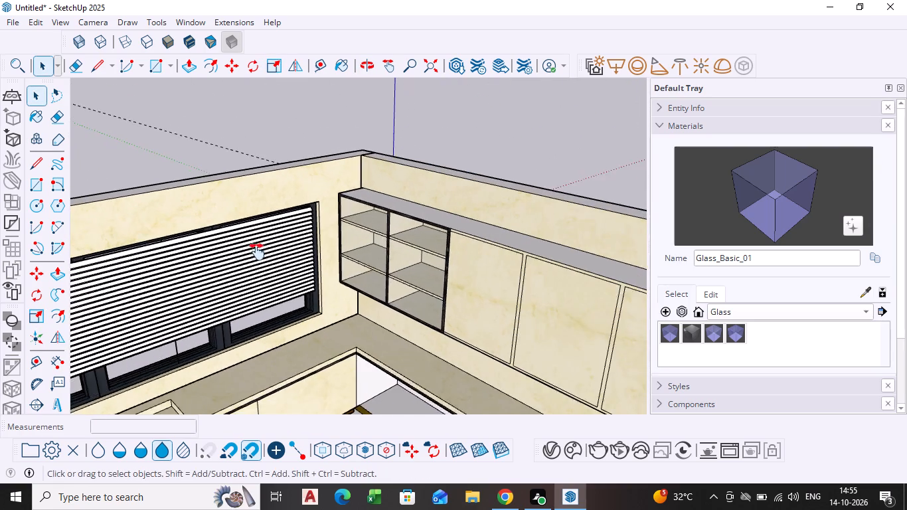
pyautogui.moveTo(257, 252); pyautogui.dragTo(389, 220, button='middle')
pyautogui.scroll(3, 57, 208)
pyautogui.scroll(8, 145, 244)
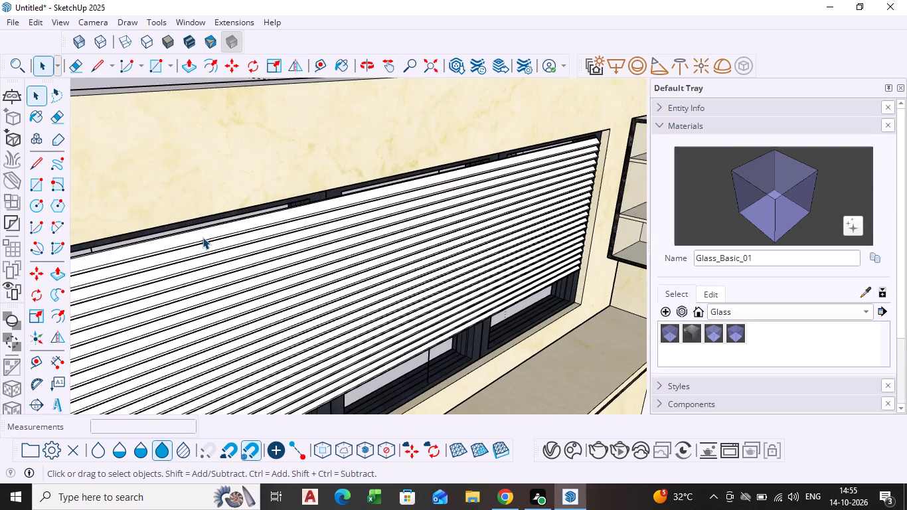
pyautogui.scroll(1, 203, 237)
pyautogui.click(41, 313)
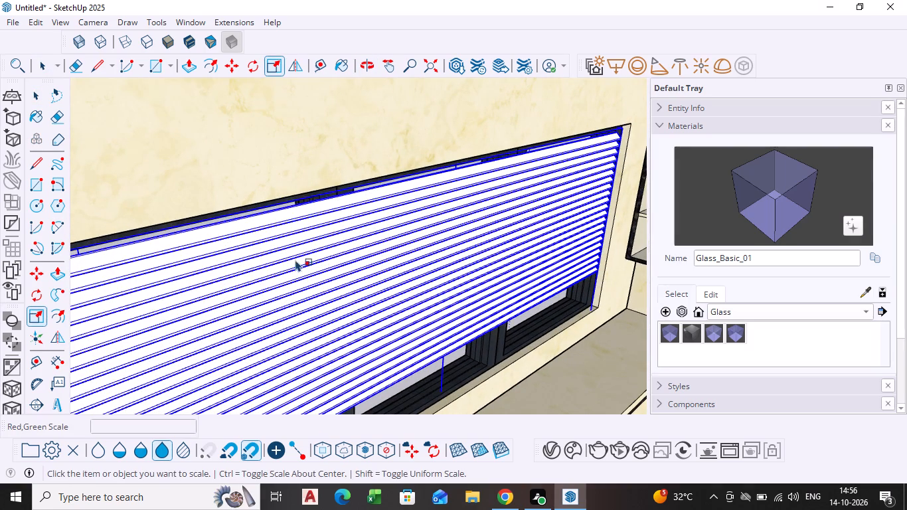
pyautogui.click(295, 260)
pyautogui.scroll(4, 415, 191)
pyautogui.moveTo(419, 190); pyautogui.dragTo(382, 205, button='middle')
pyautogui.scroll(-1, 382, 204)
pyautogui.scroll(2, 487, 145)
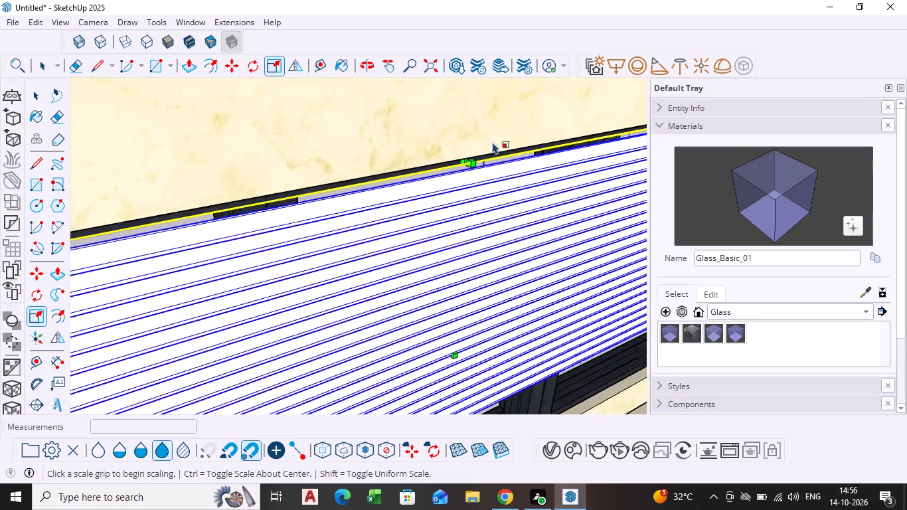
pyautogui.scroll(12, 493, 142)
pyautogui.scroll(-8, 453, 174)
pyautogui.scroll(-2, 400, 244)
pyautogui.keyDown('shift'); pyautogui.moveTo(396, 246); pyautogui.dragTo(384, 248, button='middle'); pyautogui.keyUp('shift')
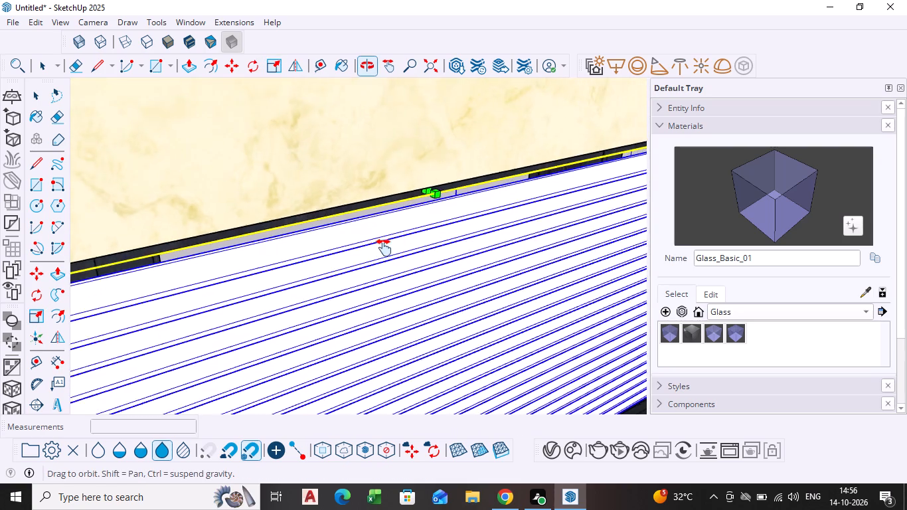
pyautogui.keyDown('shift'); pyautogui.moveTo(384, 248); pyautogui.dragTo(258, 323, button='middle'); pyautogui.keyUp('shift')
pyautogui.scroll(10, 299, 249)
pyautogui.moveTo(301, 273); pyautogui.dragTo(297, 262, button='middle')
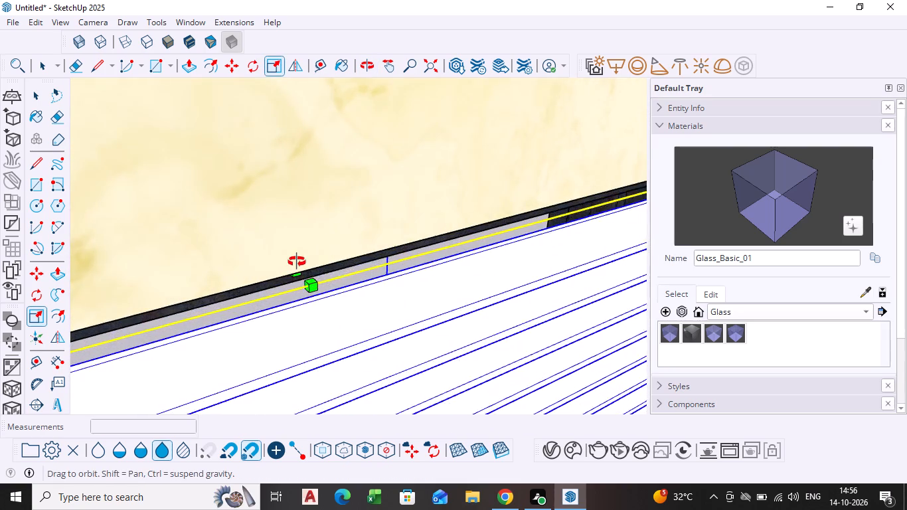
pyautogui.moveTo(297, 262); pyautogui.dragTo(325, 197, button='middle')
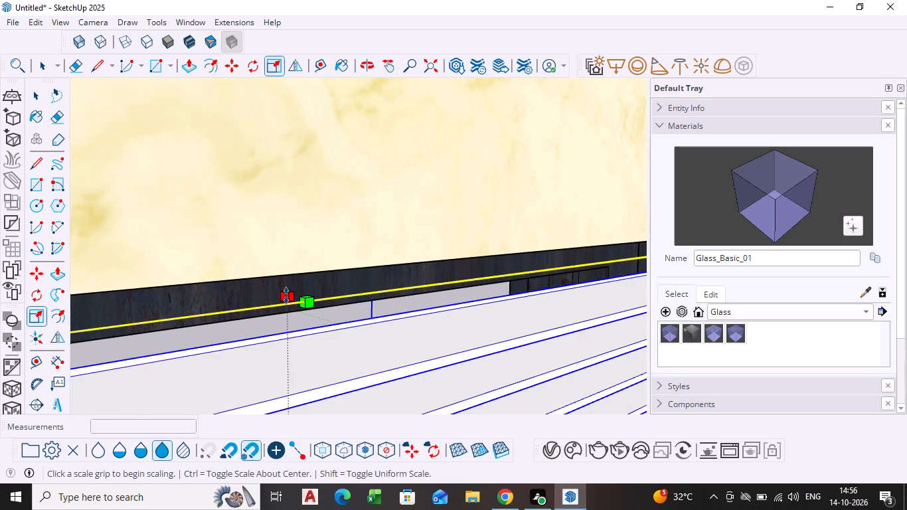
pyautogui.click(286, 296)
pyautogui.click(282, 331)
pyautogui.press('space')
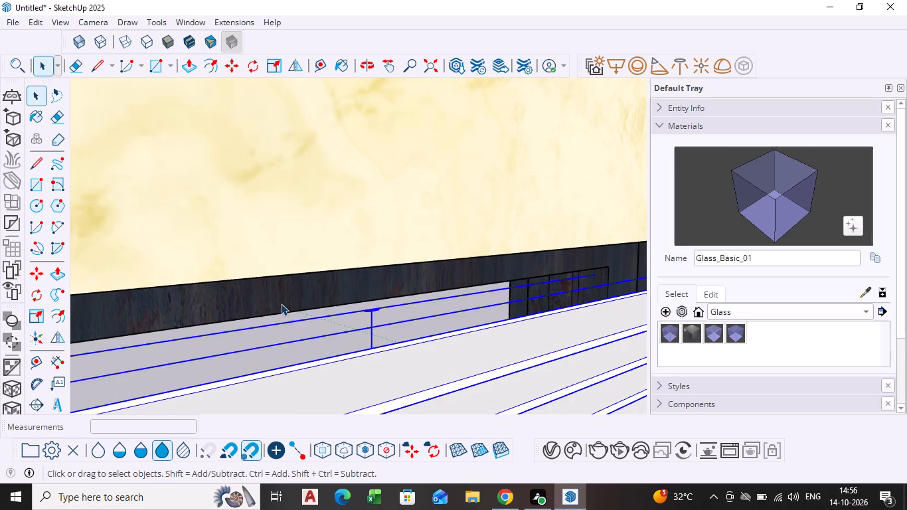
pyautogui.scroll(-20, 281, 226)
pyautogui.scroll(-1, 281, 226)
pyautogui.click(468, 148)
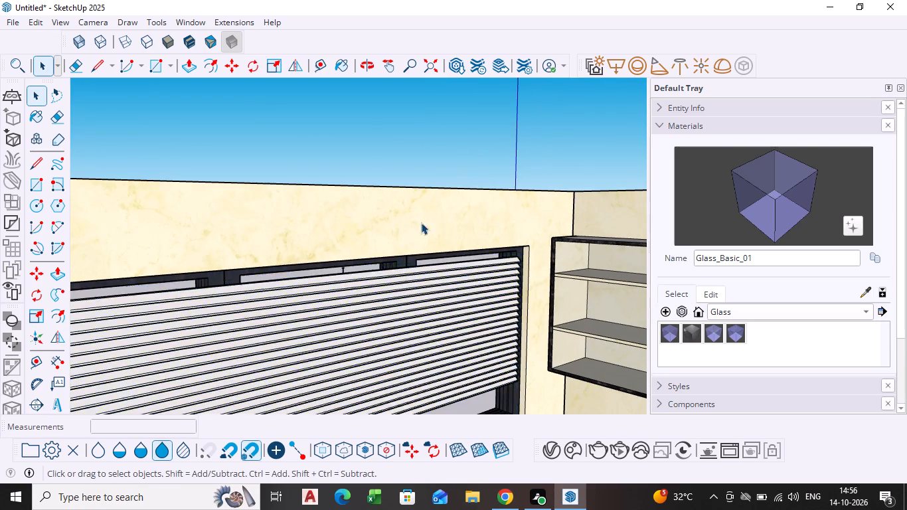
# Move the whole blind about 2 inches deeper into the window opening, so its slats sit behind the black mullions.
pyautogui.scroll(-5, 363, 313)
pyautogui.moveTo(361, 321); pyautogui.dragTo(425, 214, button='middle')
pyautogui.scroll(4, 261, 310)
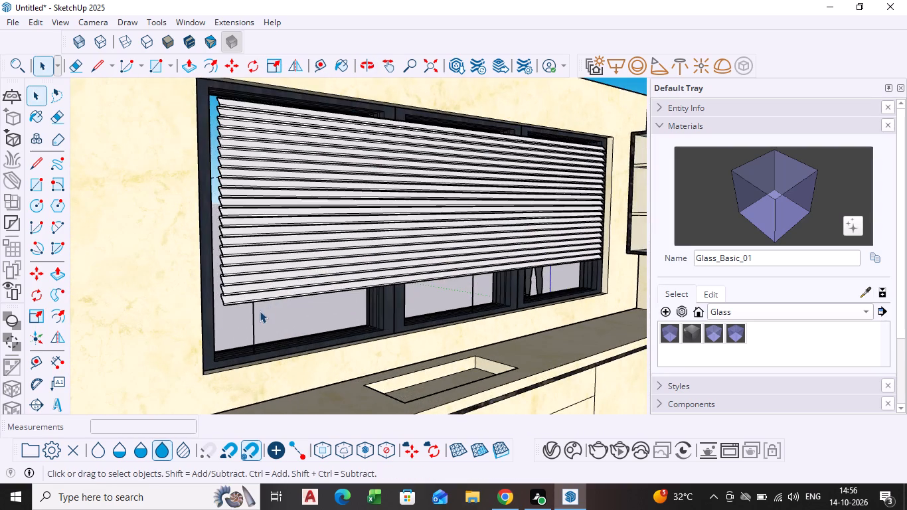
pyautogui.moveTo(259, 311); pyautogui.dragTo(301, 331, button='middle')
pyautogui.scroll(4, 302, 324)
pyautogui.click(307, 315)
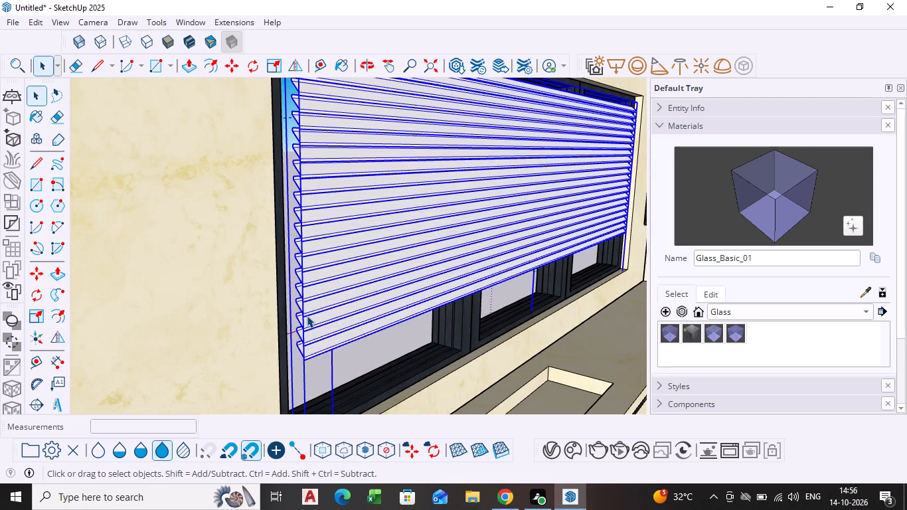
pyautogui.press('m')
pyautogui.click(302, 355)
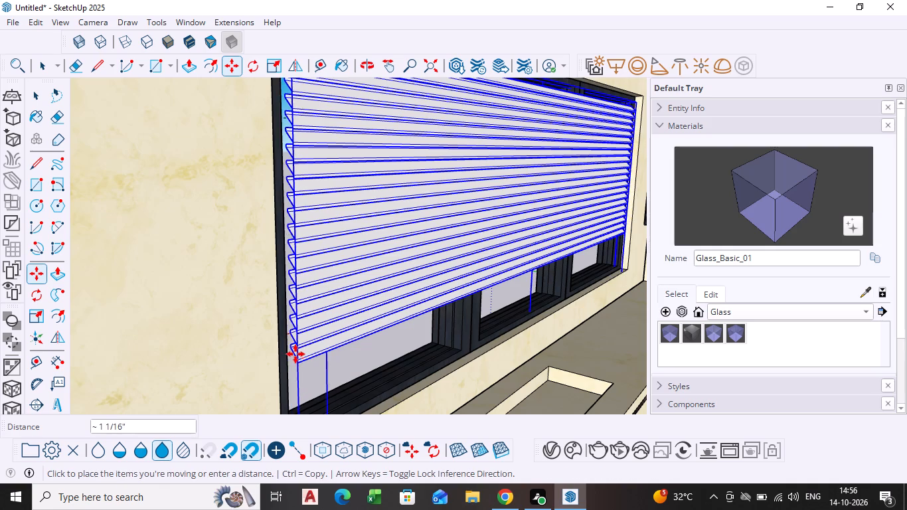
pyautogui.click(295, 349)
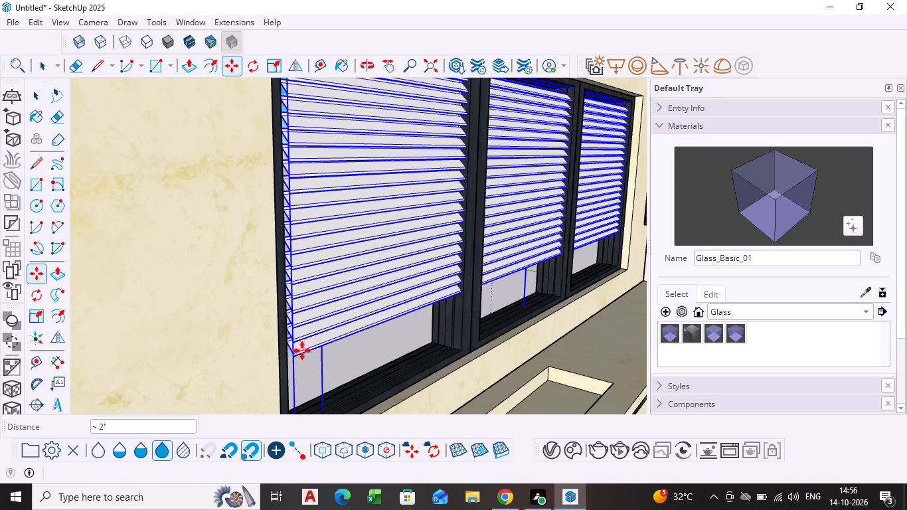
pyautogui.press('v')
pyautogui.scroll(-8, 361, 348)
pyautogui.moveTo(372, 345); pyautogui.dragTo(326, 359, button='middle')
pyautogui.click(339, 122)
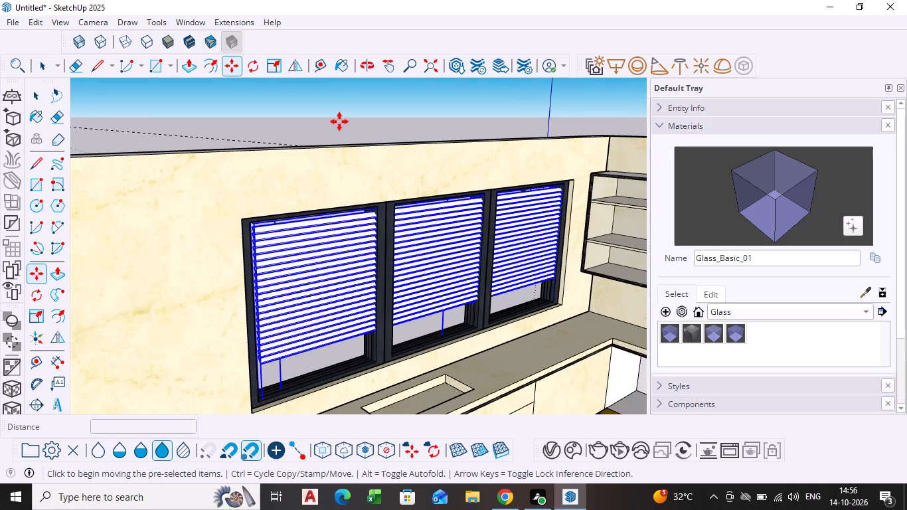
pyautogui.press('space')
pyautogui.scroll(-5, 355, 234)
pyautogui.moveTo(353, 264); pyautogui.dragTo(338, 267, button='middle')
pyautogui.press('Escape')
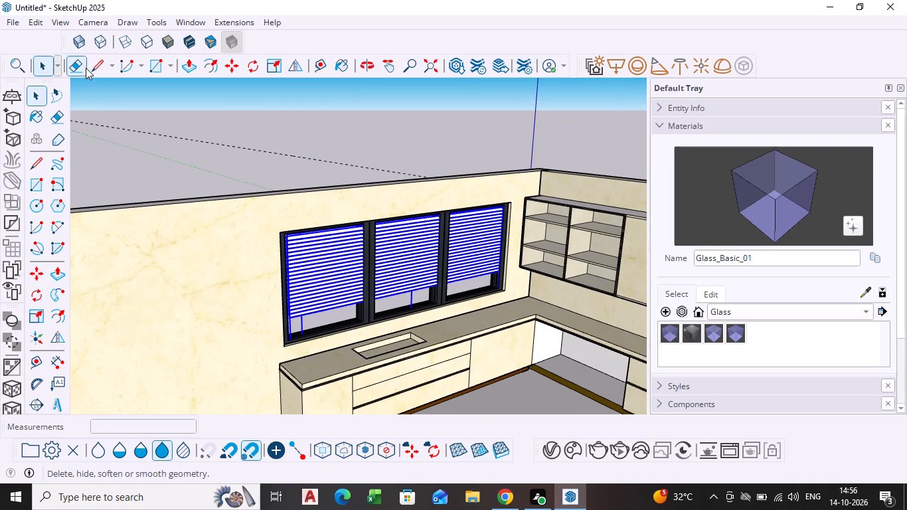
# Examine from several angles how the blind's slats sit against the window's black frame and mullions.
pyautogui.click(173, 153)
pyautogui.scroll(-1, 351, 255)
pyautogui.moveTo(351, 255); pyautogui.dragTo(438, 259, button='middle')
pyautogui.scroll(2, 407, 290)
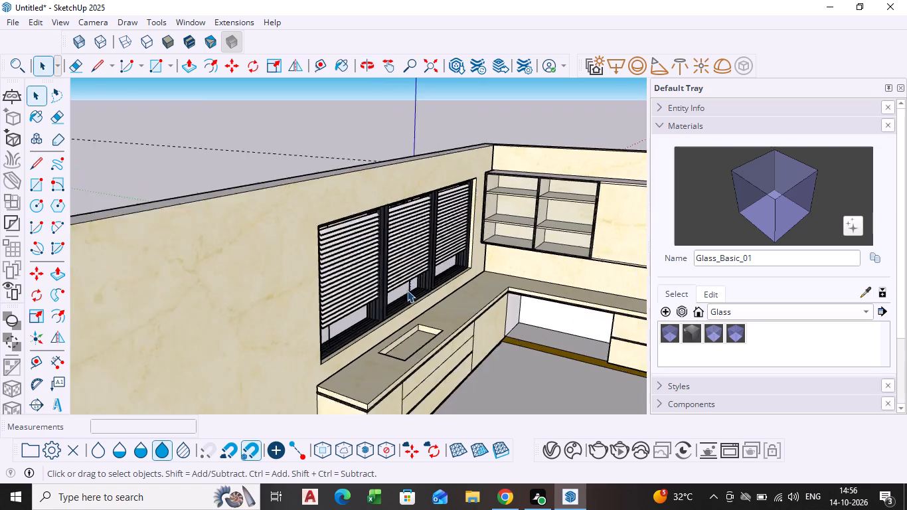
pyautogui.scroll(3, 407, 290)
pyautogui.moveTo(408, 297); pyautogui.dragTo(364, 274, button='middle')
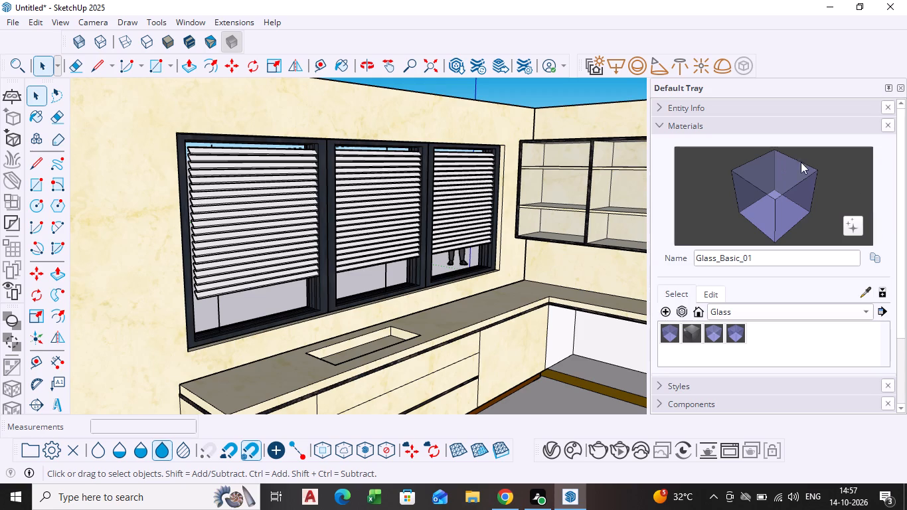
pyautogui.moveTo(346, 265); pyautogui.dragTo(345, 265, button='middle')
pyautogui.moveTo(345, 265); pyautogui.dragTo(396, 255, button='middle')
pyautogui.scroll(4, 319, 236)
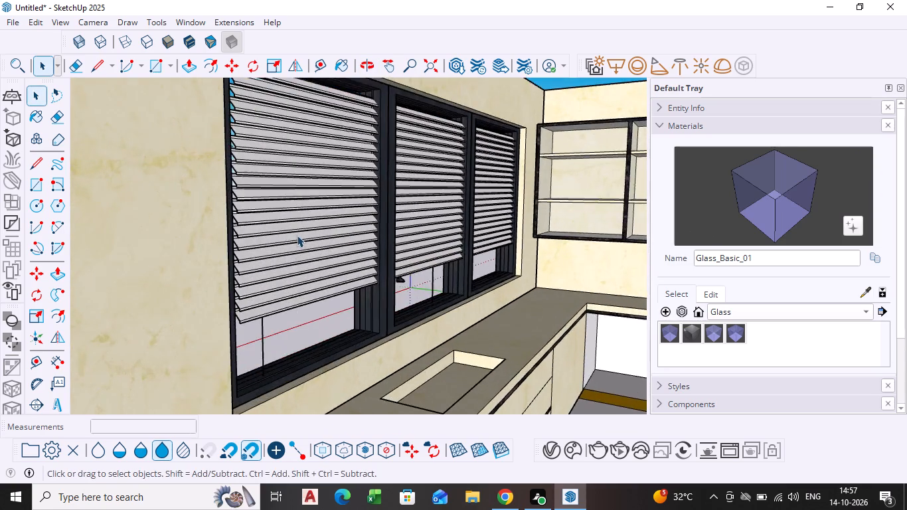
pyautogui.moveTo(293, 236); pyautogui.dragTo(227, 272, button='middle')
pyautogui.scroll(4, 193, 276)
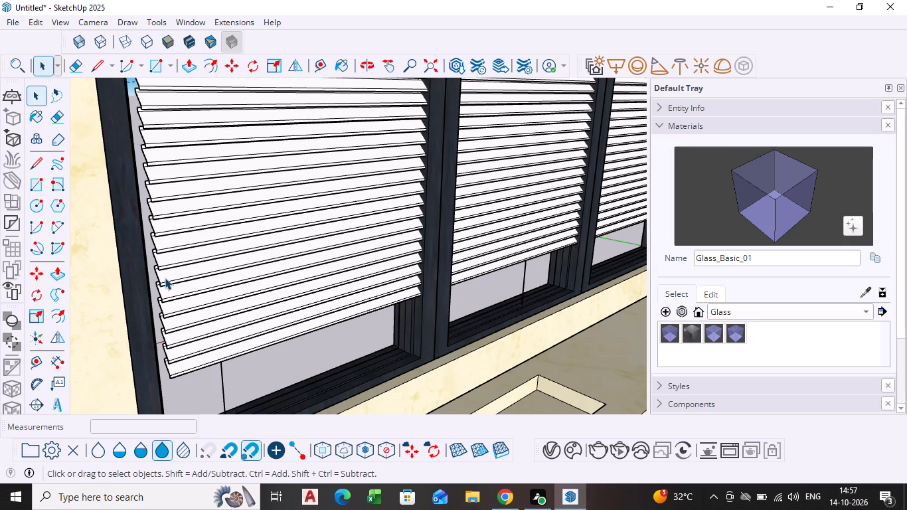
pyautogui.scroll(-6, 224, 267)
# Move the whole blind about 3 3/4 inches by its top corner, up and out toward the room to the black window frame.
pyautogui.moveTo(222, 226); pyautogui.dragTo(239, 306, button='middle')
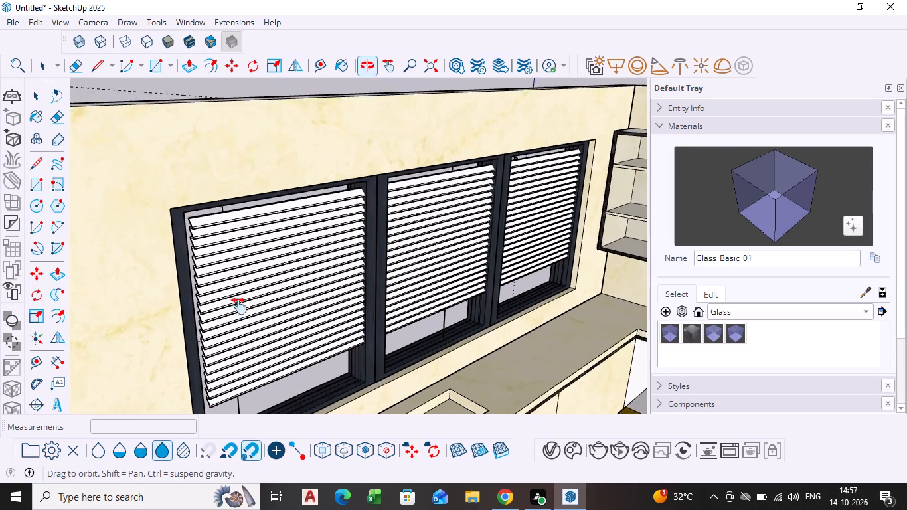
pyautogui.moveTo(239, 306); pyautogui.dragTo(238, 301, button='middle')
pyautogui.scroll(3, 231, 262)
pyautogui.moveTo(216, 222); pyautogui.dragTo(240, 134, button='middle')
pyautogui.scroll(6, 203, 158)
pyautogui.moveTo(203, 162); pyautogui.dragTo(214, 154, button='middle')
pyautogui.scroll(5, 190, 183)
pyautogui.click(167, 194)
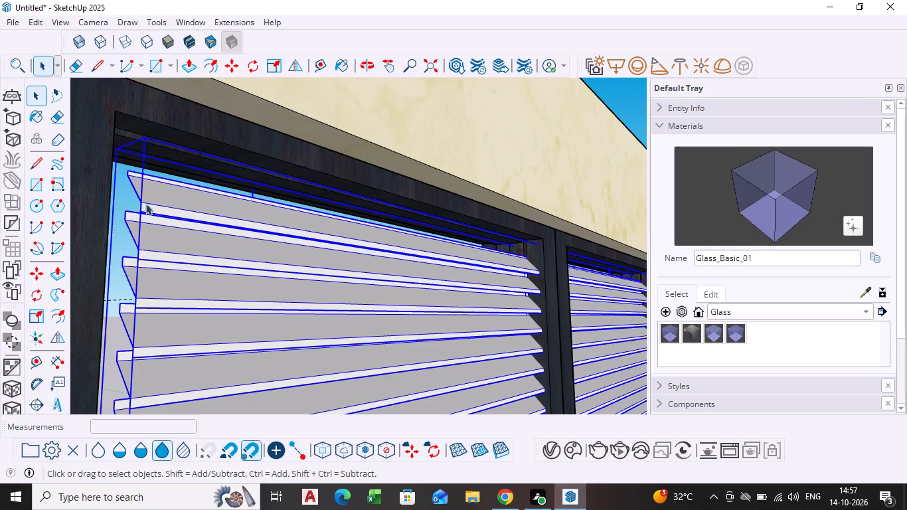
pyautogui.click(42, 276)
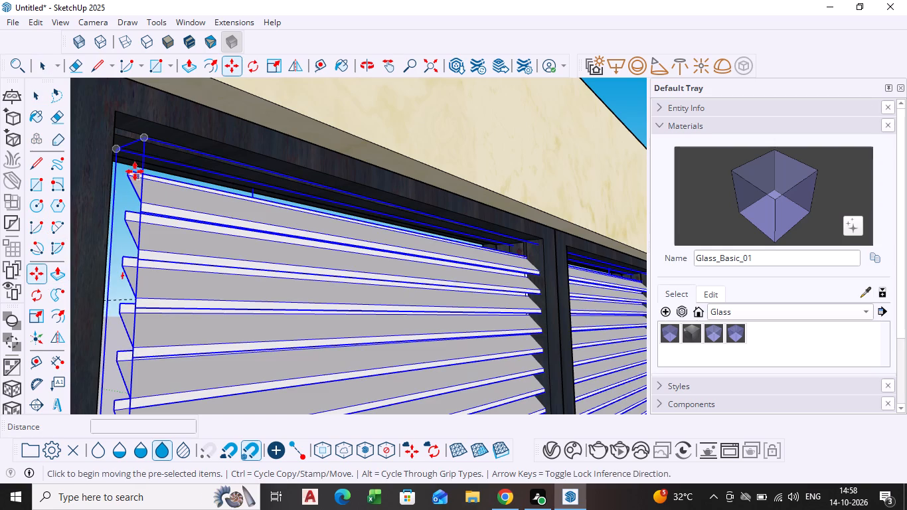
pyautogui.click(122, 151)
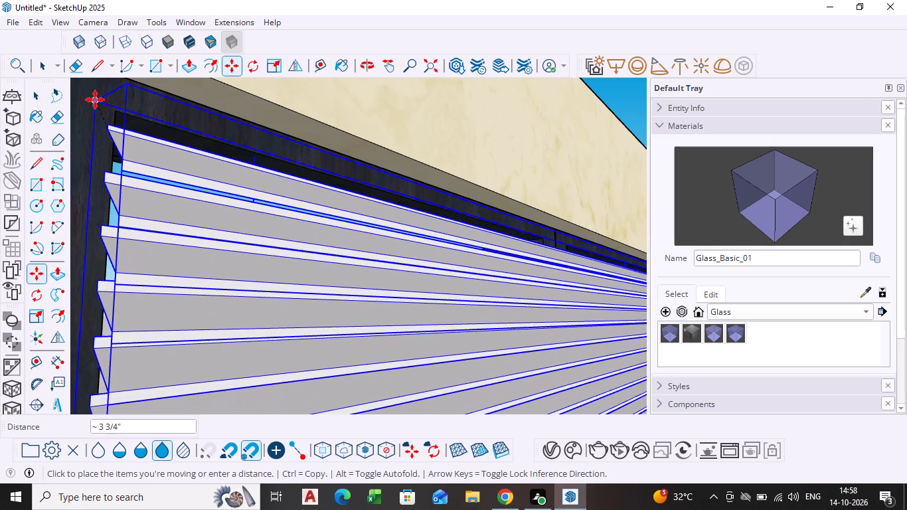
pyautogui.click(103, 96)
pyautogui.scroll(-11, 234, 149)
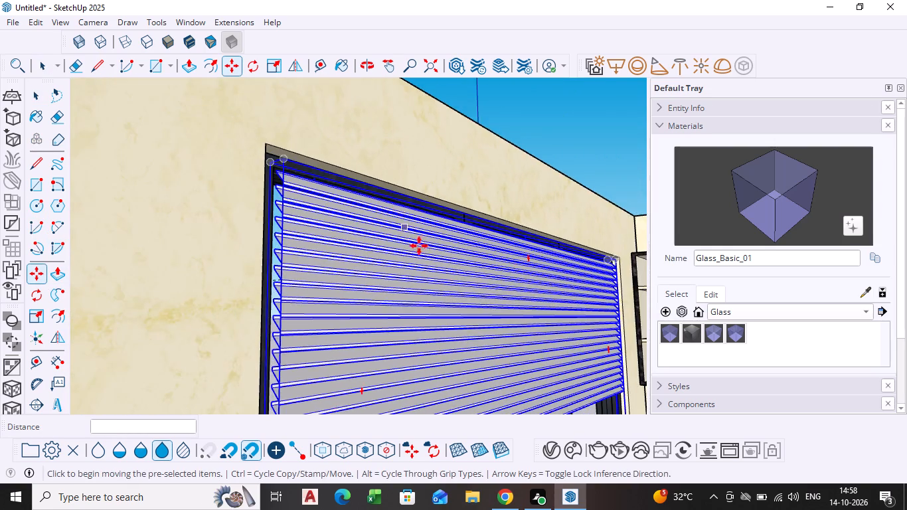
pyautogui.scroll(-2, 423, 250)
pyautogui.moveTo(423, 252); pyautogui.dragTo(325, 260, button='middle')
pyautogui.scroll(1, 325, 260)
pyautogui.scroll(-11, 375, 255)
pyautogui.moveTo(470, 305); pyautogui.dragTo(477, 319, button='middle')
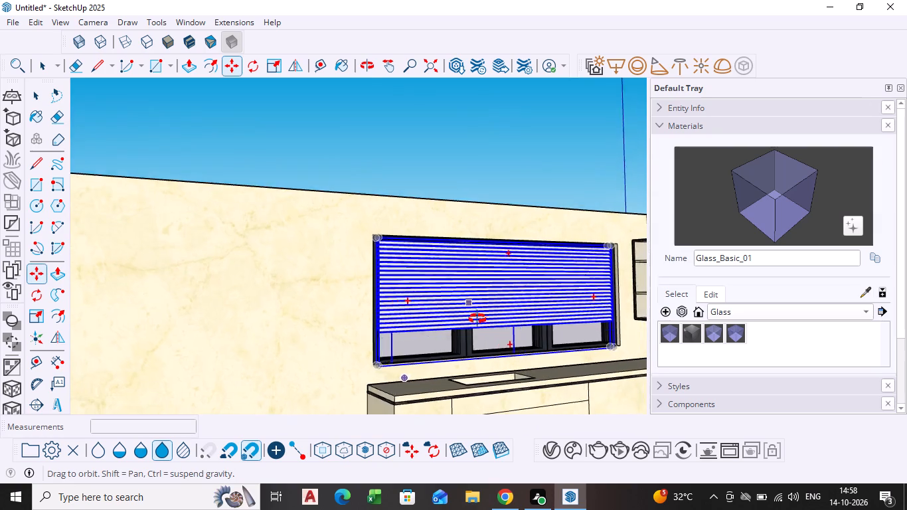
pyautogui.moveTo(477, 319); pyautogui.dragTo(508, 337, button='middle')
pyautogui.scroll(5, 460, 323)
pyautogui.press('space')
pyautogui.click(438, 94)
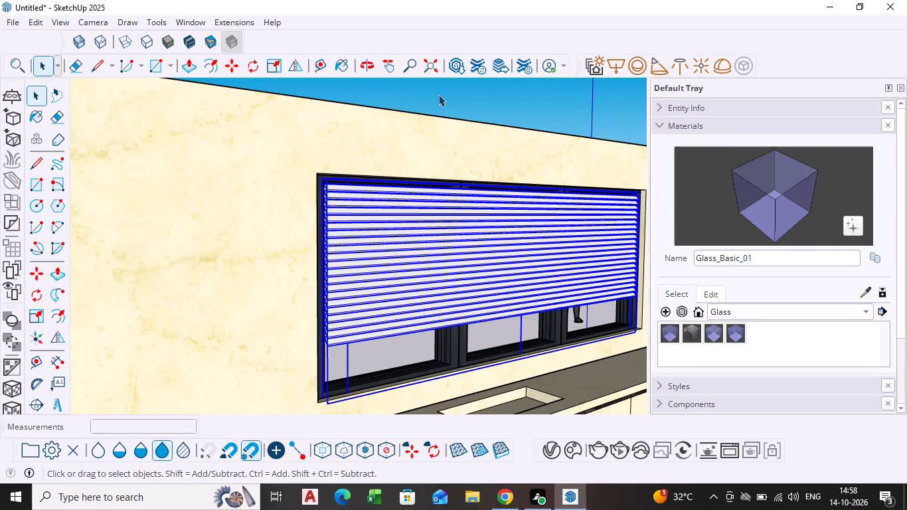
# Scale the blind's depth along the green axis to -0.45, so its slats sit behind the mullions.
pyautogui.scroll(-2, 466, 270)
pyautogui.middleClick(466, 270)
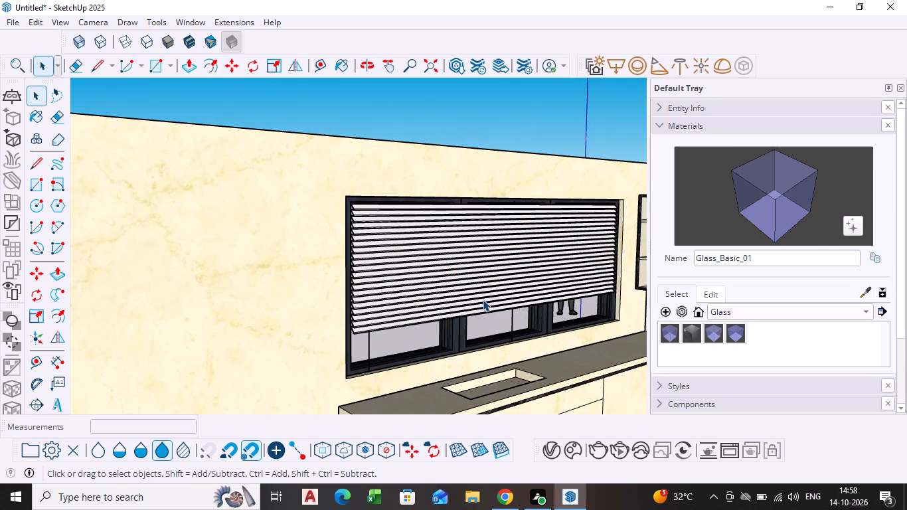
pyautogui.moveTo(529, 268); pyautogui.dragTo(502, 282, button='middle')
pyautogui.scroll(-1, 528, 269)
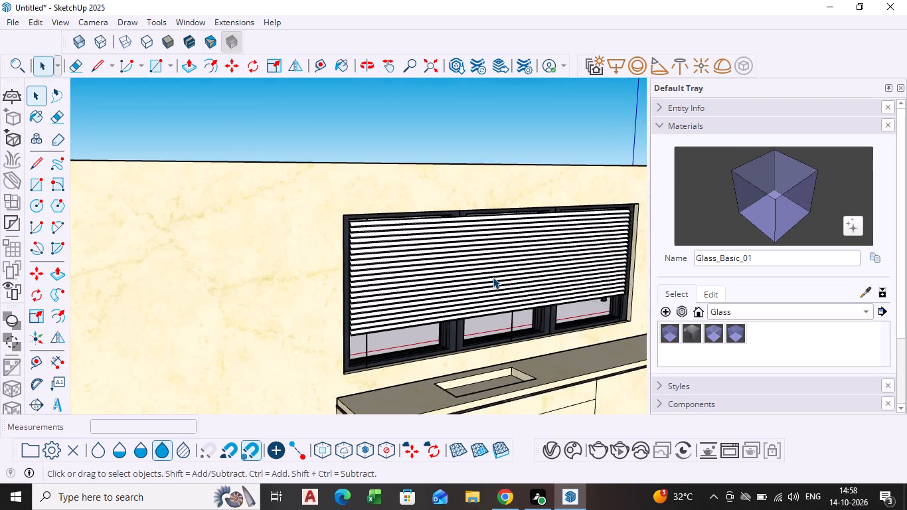
pyautogui.scroll(7, 493, 277)
pyautogui.scroll(-2, 456, 301)
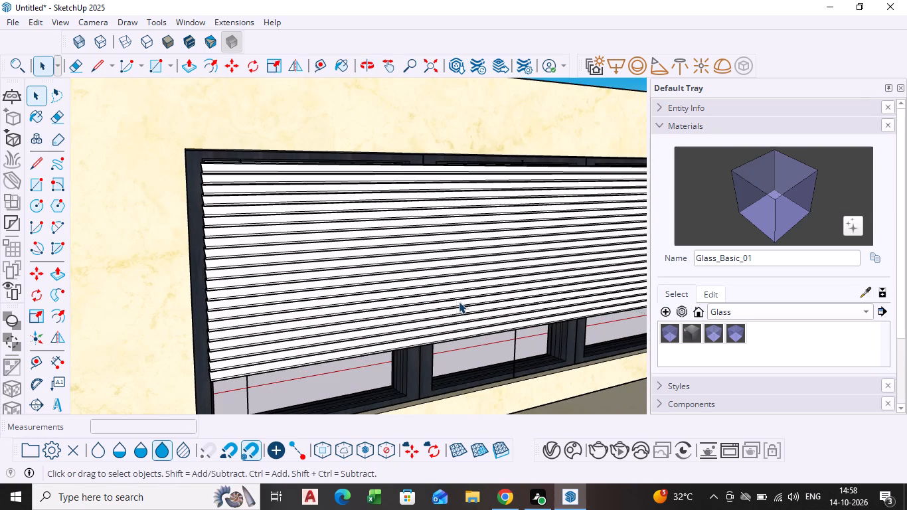
pyautogui.click(27, 313)
pyautogui.scroll(3, 144, 299)
pyautogui.moveTo(242, 302); pyautogui.dragTo(270, 316, button='middle')
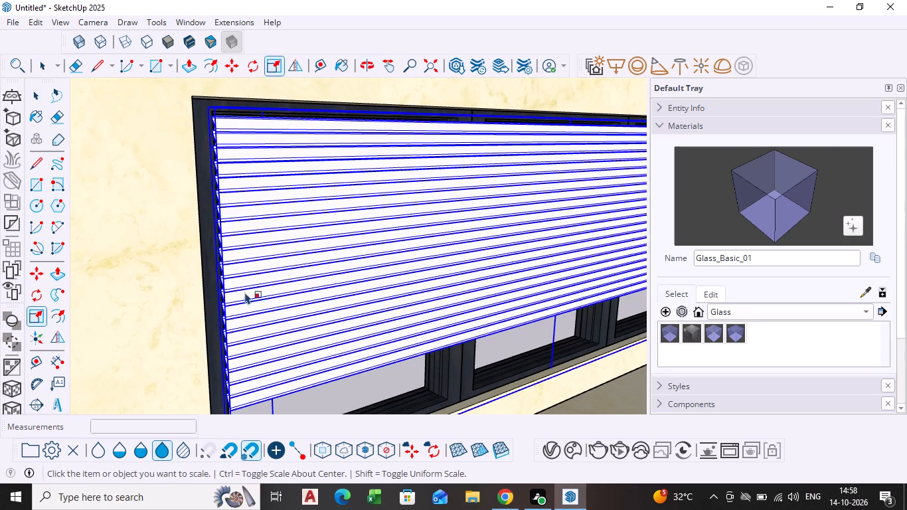
pyautogui.click(244, 289)
pyautogui.moveTo(231, 297); pyautogui.dragTo(262, 314, button='middle')
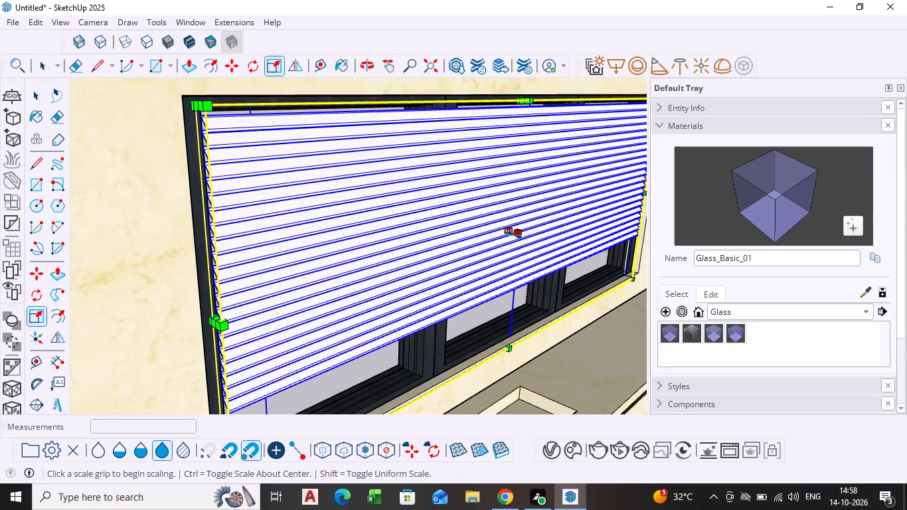
pyautogui.click(515, 232)
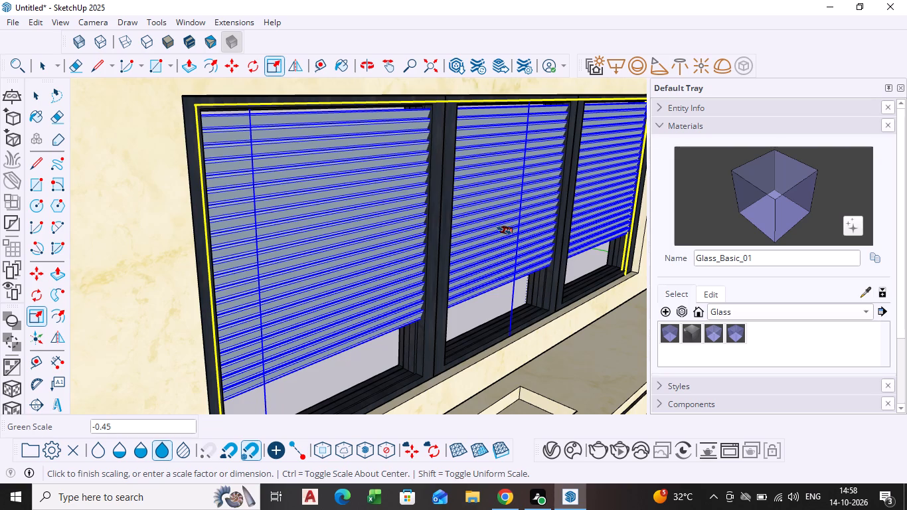
pyautogui.click(504, 230)
pyautogui.press('space')
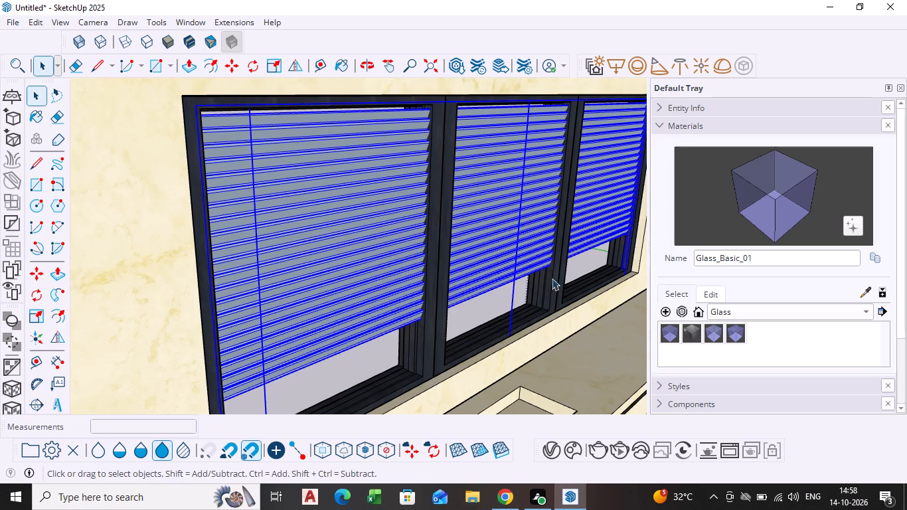
pyautogui.scroll(-4, 552, 278)
pyautogui.click(329, 187)
pyautogui.scroll(-1, 420, 237)
pyautogui.moveTo(420, 238); pyautogui.dragTo(354, 214, button='middle')
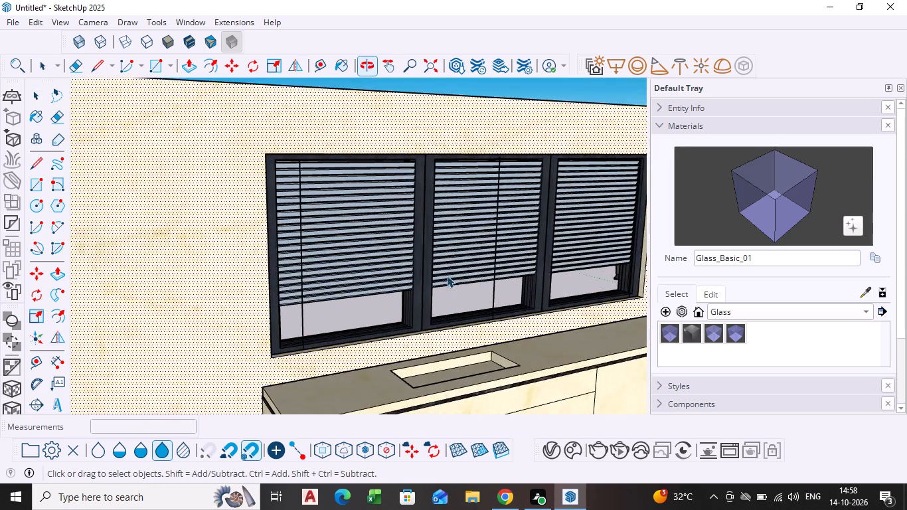
pyautogui.scroll(3, 453, 276)
pyautogui.scroll(-3, 452, 281)
pyautogui.scroll(8, 406, 281)
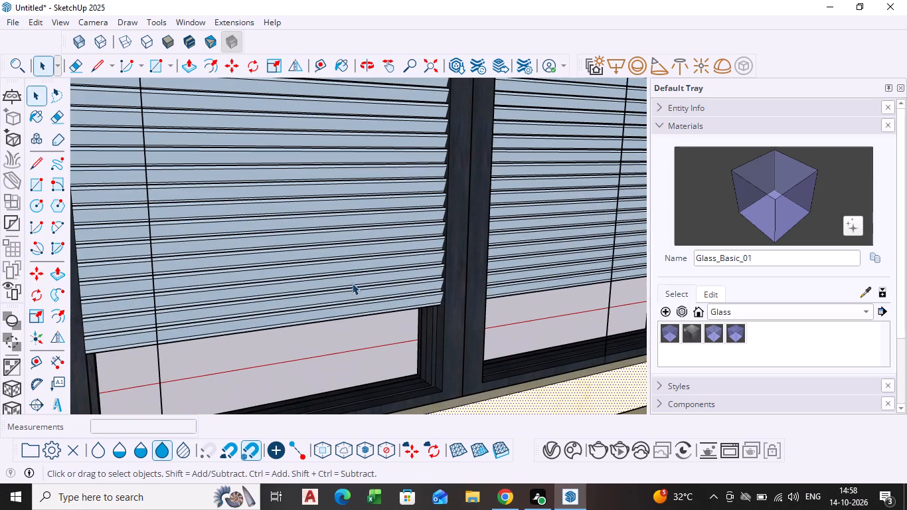
# Scale the blind from its lower middle edge by 4.63 along green and 1.28 along blue, extending it down past the window's bottom frame.
pyautogui.click(352, 286)
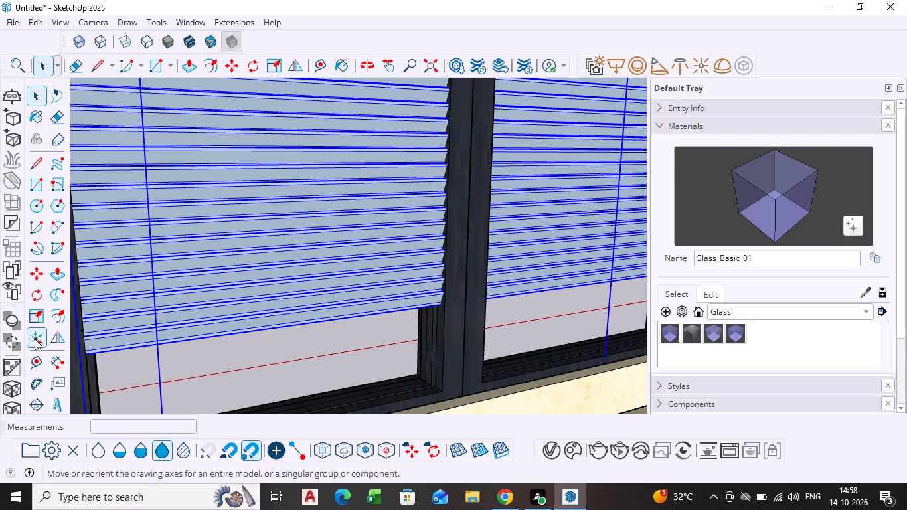
pyautogui.click(34, 319)
pyautogui.moveTo(260, 350); pyautogui.dragTo(282, 254, button='middle')
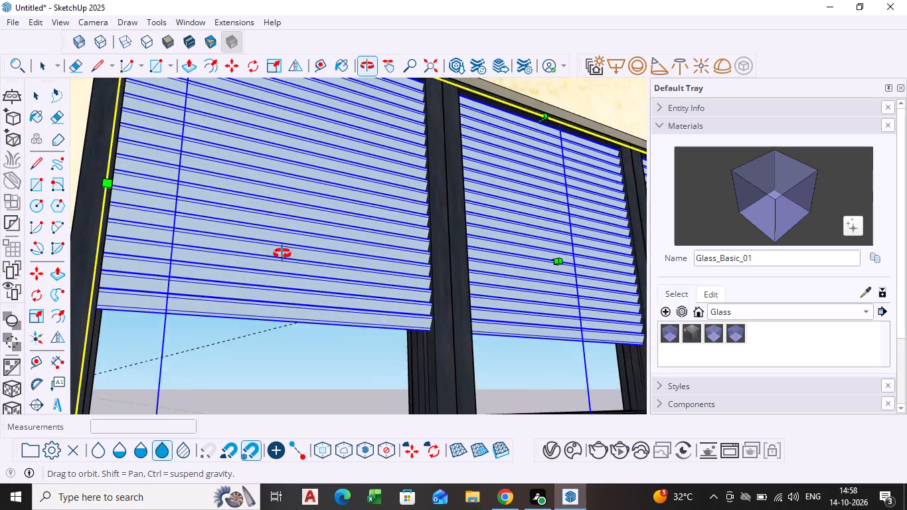
pyautogui.moveTo(282, 254); pyautogui.dragTo(301, 241, button='middle')
pyautogui.scroll(-8, 305, 250)
pyautogui.scroll(-4, 366, 363)
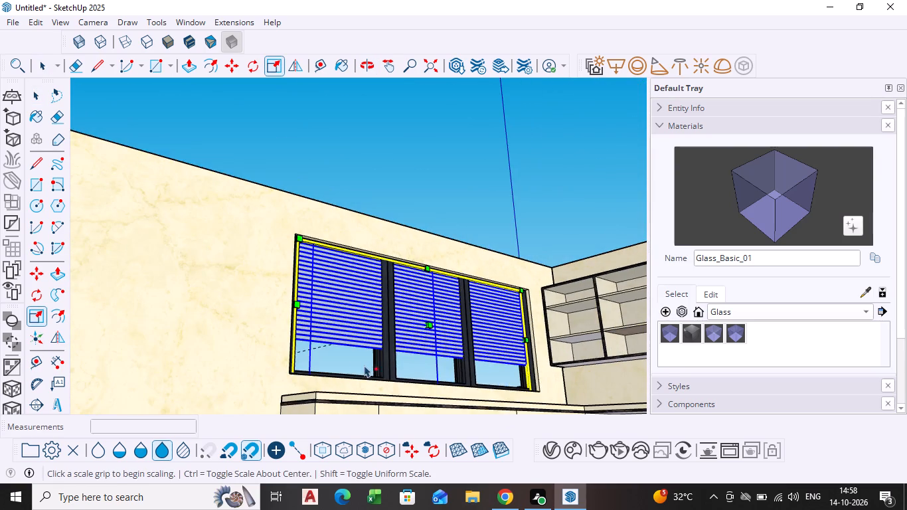
pyautogui.click(428, 68)
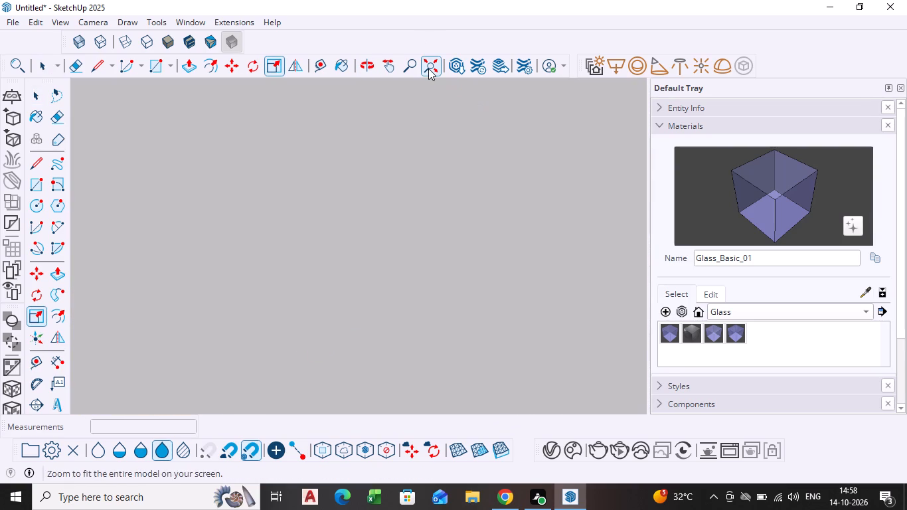
pyautogui.moveTo(444, 241); pyautogui.dragTo(430, 406, button='middle')
pyautogui.scroll(9, 329, 228)
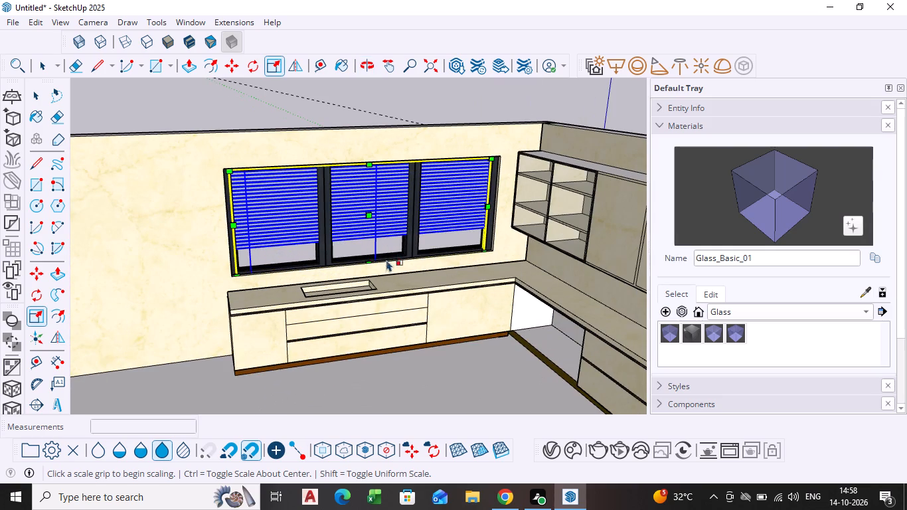
pyautogui.click(371, 260)
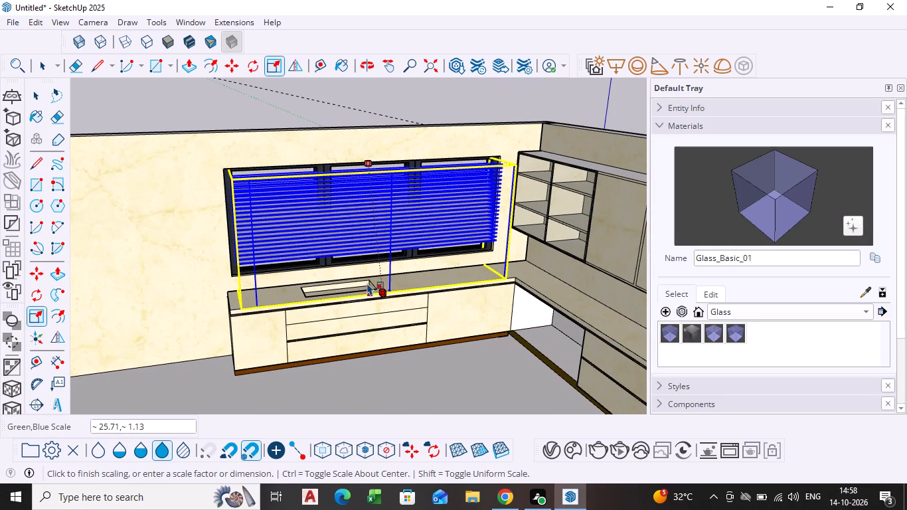
pyautogui.press('Escape')
pyautogui.moveTo(364, 281); pyautogui.dragTo(398, 228, button='middle')
pyautogui.scroll(9, 333, 254)
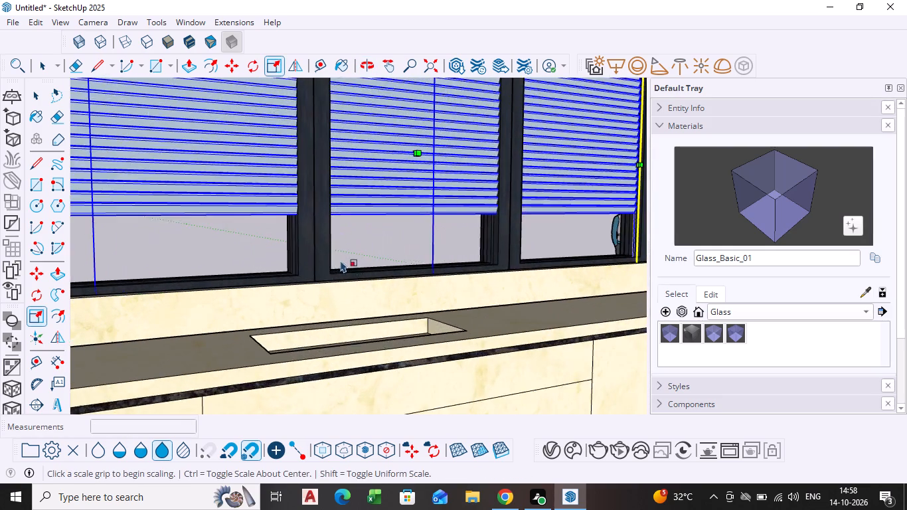
pyautogui.moveTo(341, 270); pyautogui.dragTo(355, 345, button='middle')
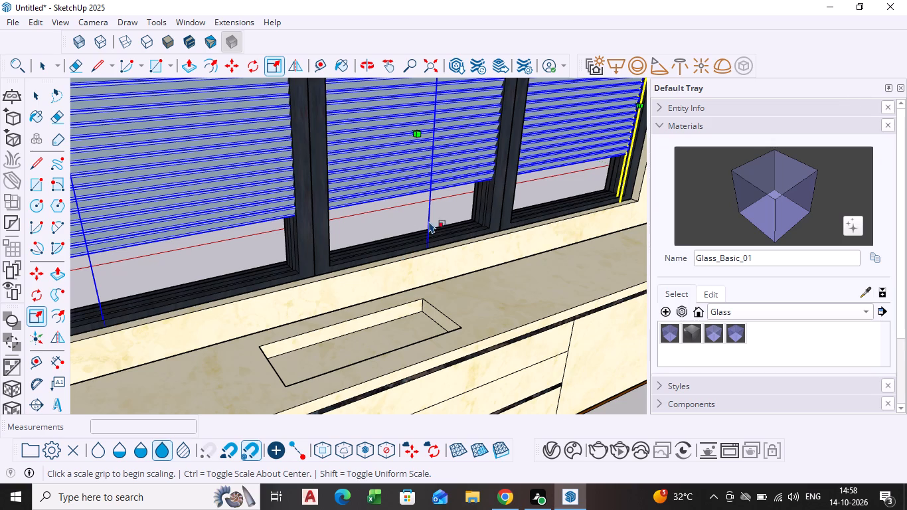
pyautogui.click(424, 230)
pyautogui.scroll(-4, 365, 264)
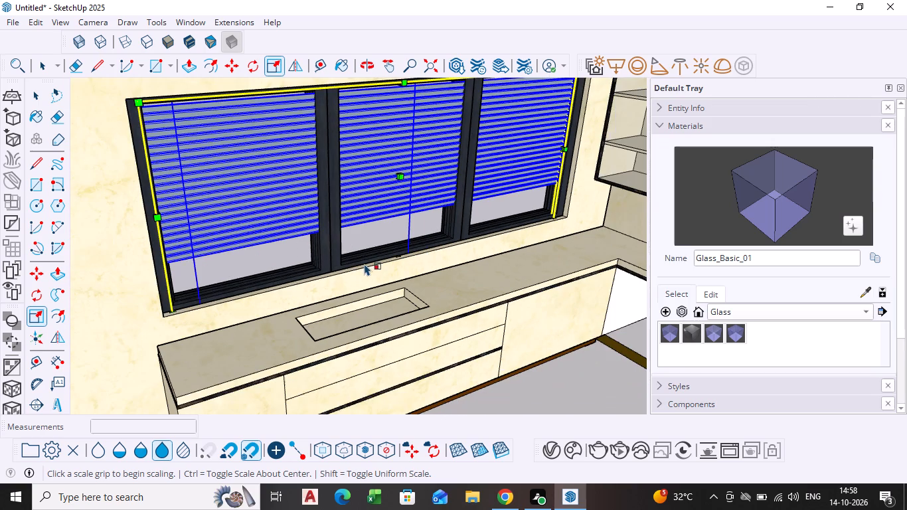
pyautogui.scroll(-1, 382, 187)
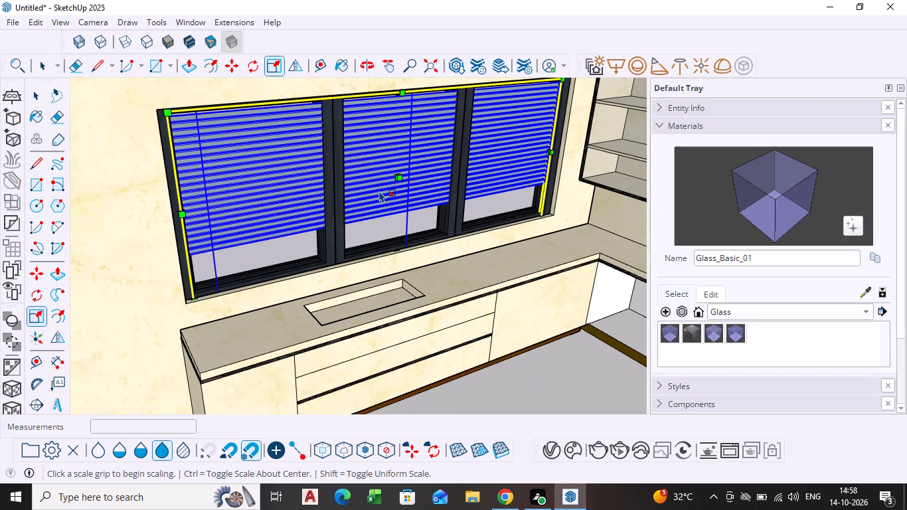
pyautogui.keyDown('shift'); pyautogui.moveTo(380, 208); pyautogui.dragTo(352, 272, button='middle'); pyautogui.keyUp('shift')
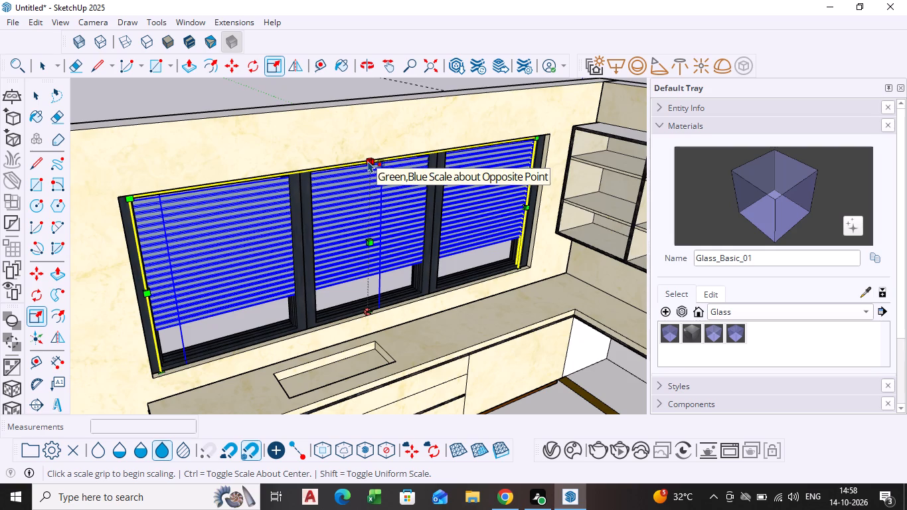
pyautogui.click(369, 309)
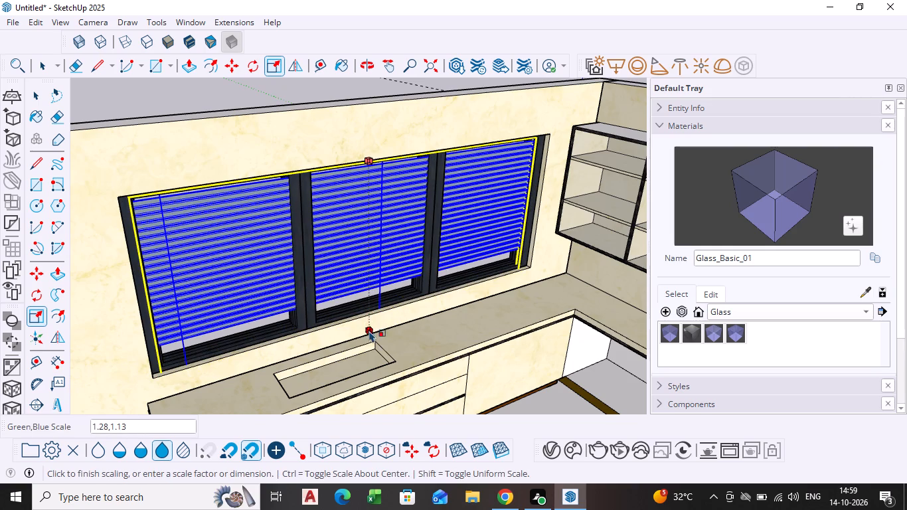
pyautogui.moveTo(369, 343); pyautogui.dragTo(371, 371, button='middle')
pyautogui.scroll(8, 374, 353)
pyautogui.click(374, 357)
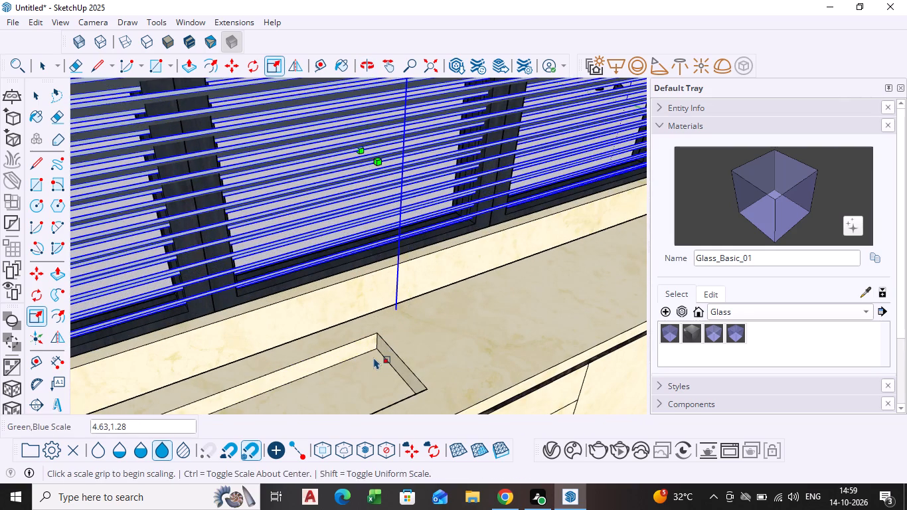
pyautogui.press('space')
pyautogui.scroll(-5, 373, 357)
pyautogui.click(572, 379)
pyautogui.scroll(-3, 448, 363)
pyautogui.moveTo(446, 363); pyautogui.dragTo(438, 356, button='middle')
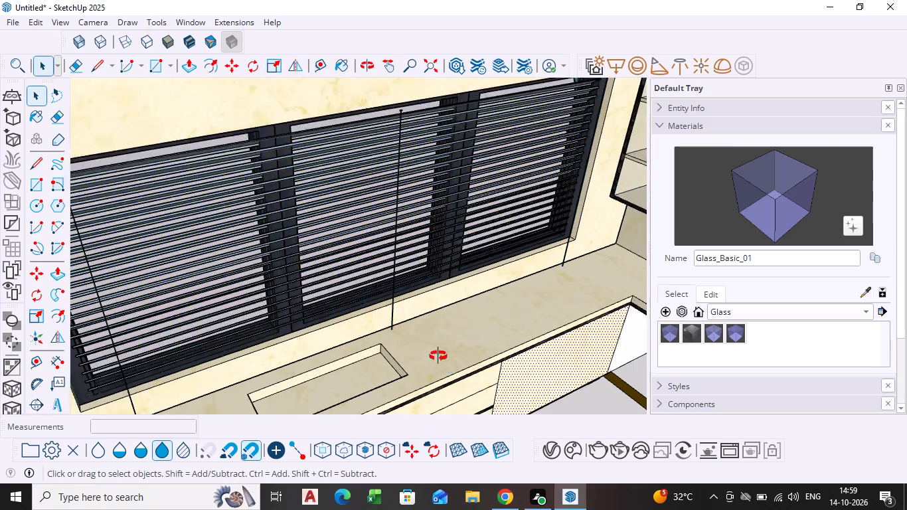
# Examine how the extended blind sits against the black window frame, mullions and countertop, from a distance and close up.
pyautogui.moveTo(438, 356); pyautogui.dragTo(404, 284, button='middle')
pyautogui.scroll(1, 412, 292)
pyautogui.click(585, 381)
pyautogui.press('space')
pyautogui.scroll(-12, 369, 329)
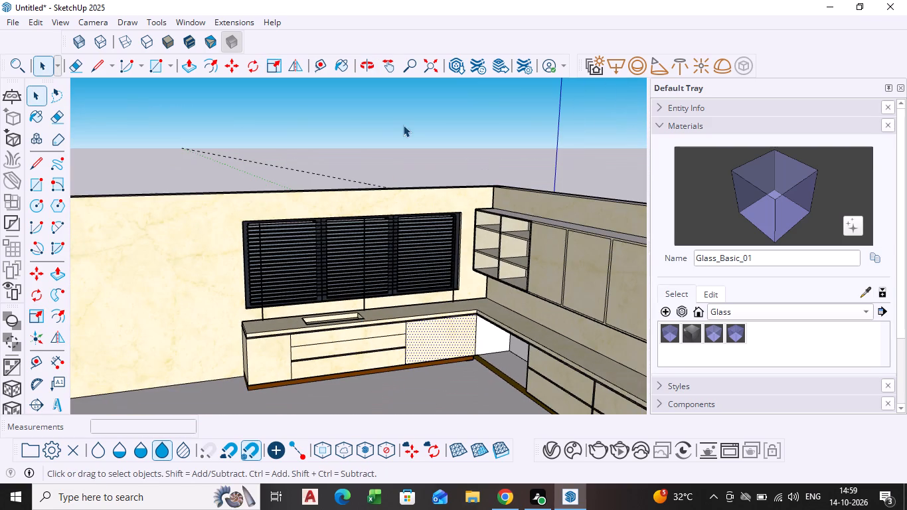
pyautogui.click(403, 125)
pyautogui.scroll(3, 349, 274)
pyautogui.moveTo(314, 298); pyautogui.dragTo(426, 284, button='middle')
pyautogui.scroll(6, 424, 284)
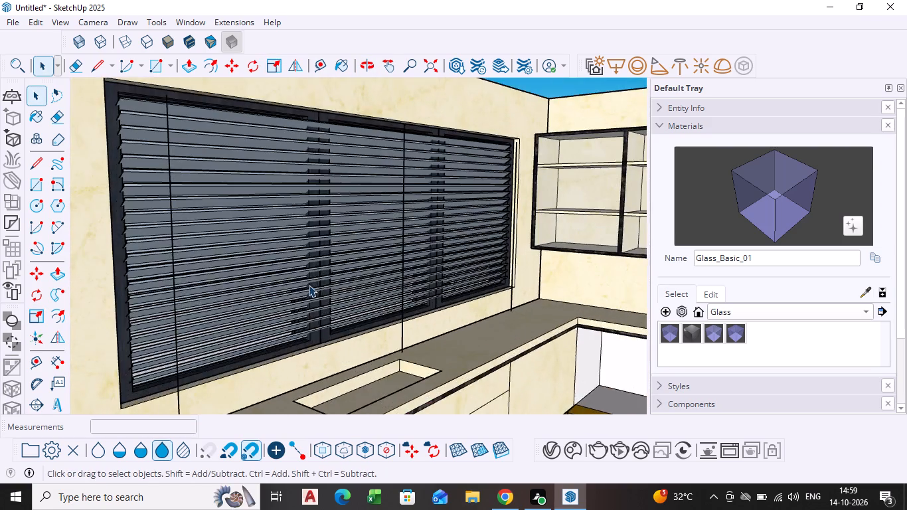
pyautogui.scroll(4, 309, 285)
pyautogui.scroll(-3, 230, 311)
# Scale the blind from its top middle by 1.02 along the blue axis, raising its top edge slightly above the window frame.
pyautogui.click(280, 309)
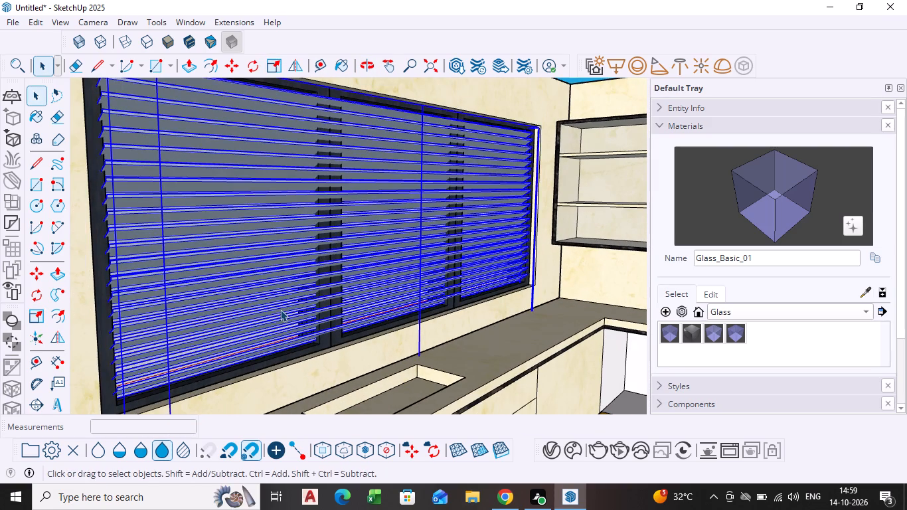
pyautogui.scroll(-3, 293, 319)
pyautogui.moveTo(311, 331); pyautogui.dragTo(239, 314, button='middle')
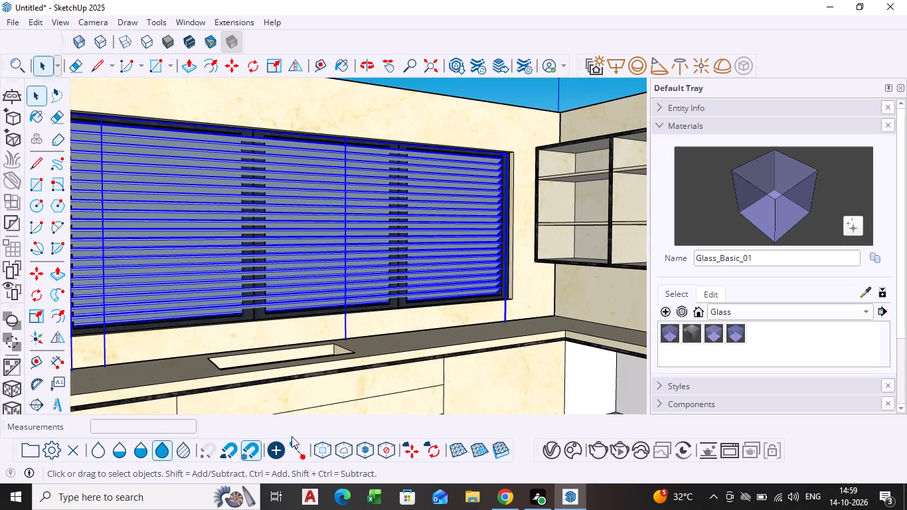
pyautogui.click(41, 324)
pyautogui.scroll(3, 346, 309)
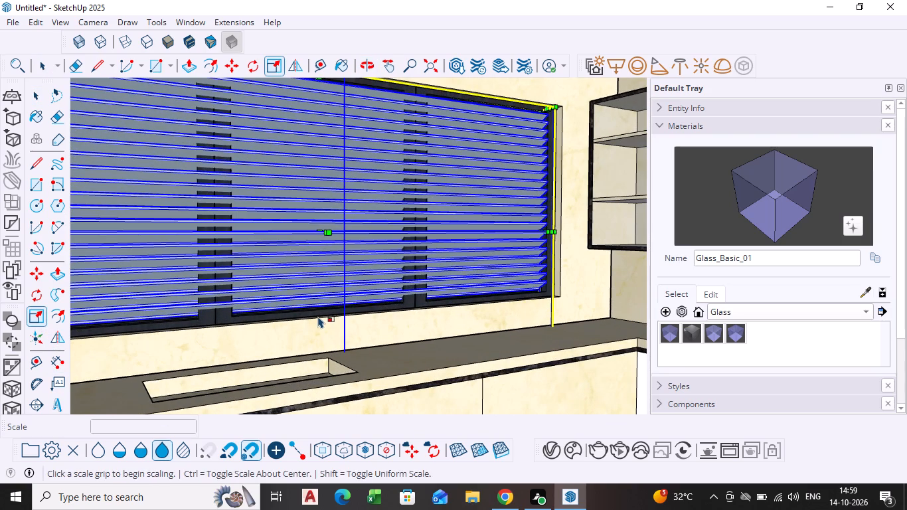
pyautogui.scroll(-4, 296, 319)
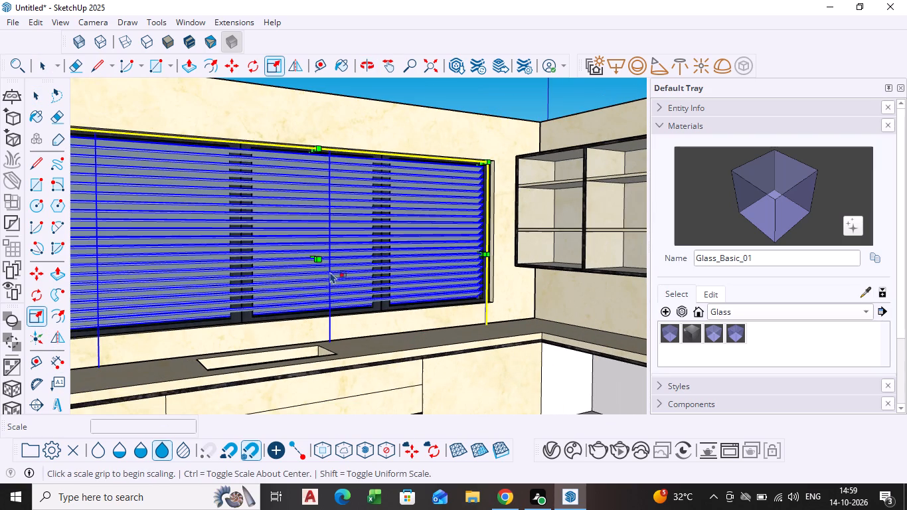
pyautogui.scroll(14, 304, 151)
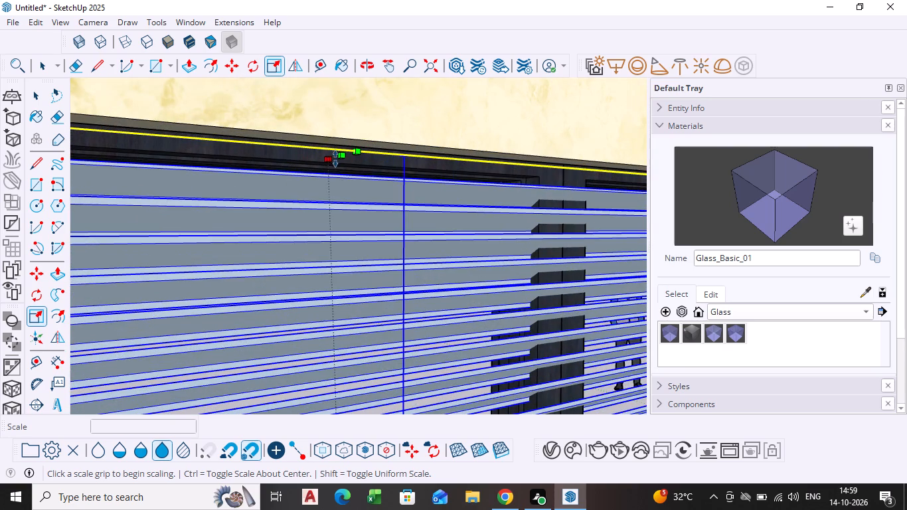
pyautogui.click(339, 159)
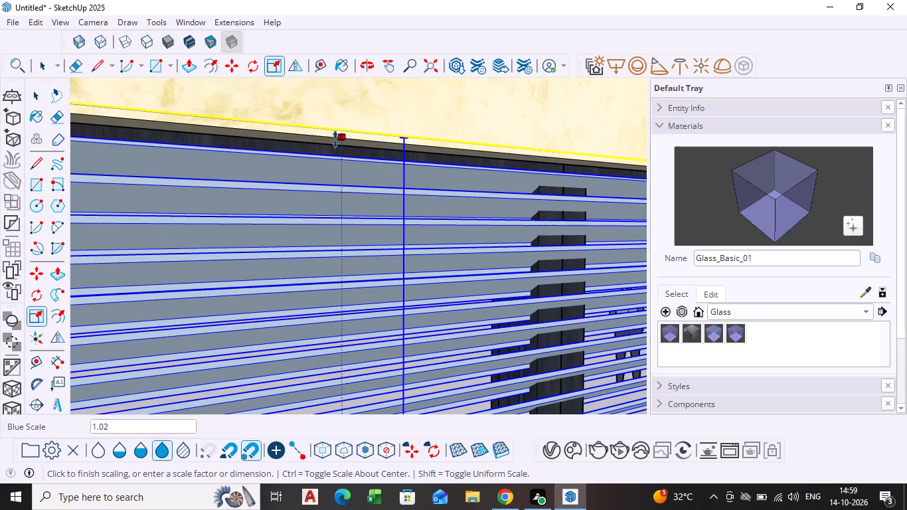
pyautogui.click(335, 139)
# Examine the blind's lower edge, cords and side from several angles against the window's bottom frame and the countertop.
pyautogui.scroll(-13, 361, 189)
pyautogui.moveTo(459, 342); pyautogui.dragTo(399, 214, button='middle')
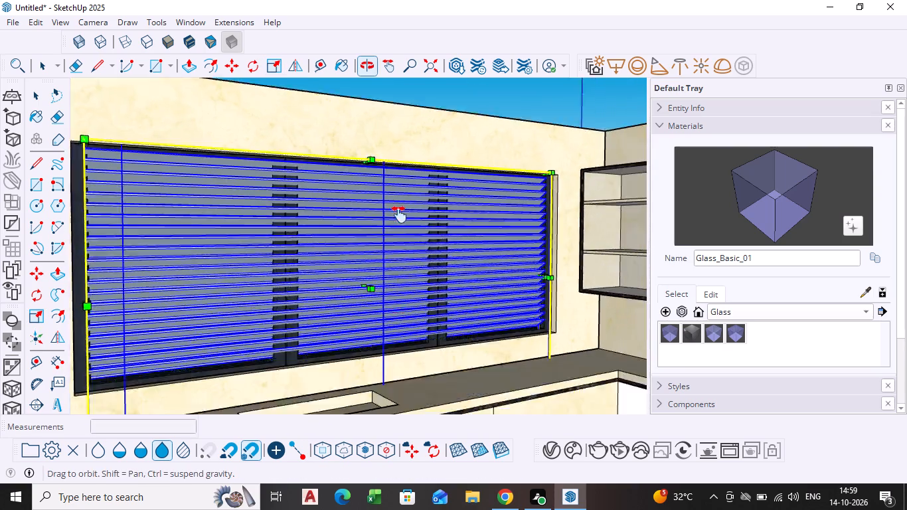
pyautogui.moveTo(399, 214); pyautogui.dragTo(376, 159, button='middle')
pyautogui.moveTo(333, 209); pyautogui.dragTo(311, 305, button='middle')
pyautogui.scroll(2, 323, 311)
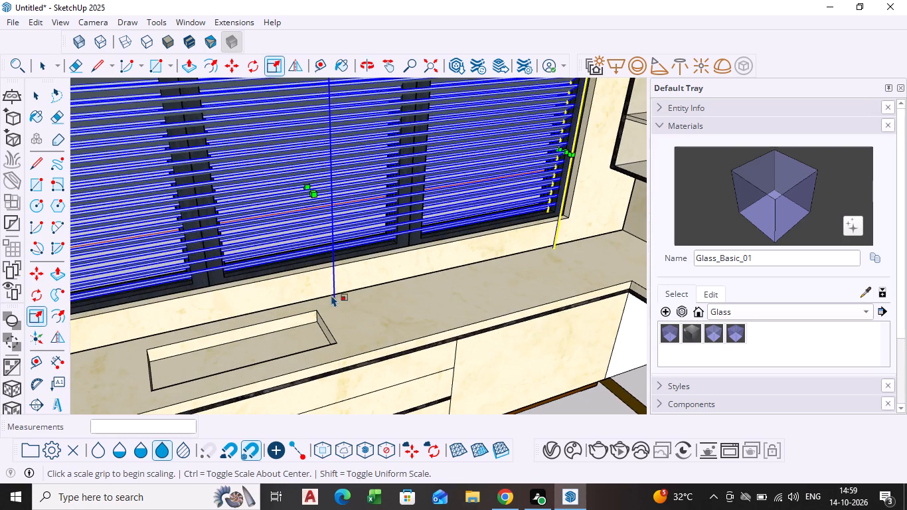
pyautogui.click(334, 290)
pyautogui.press('space')
pyautogui.scroll(-1, 578, 255)
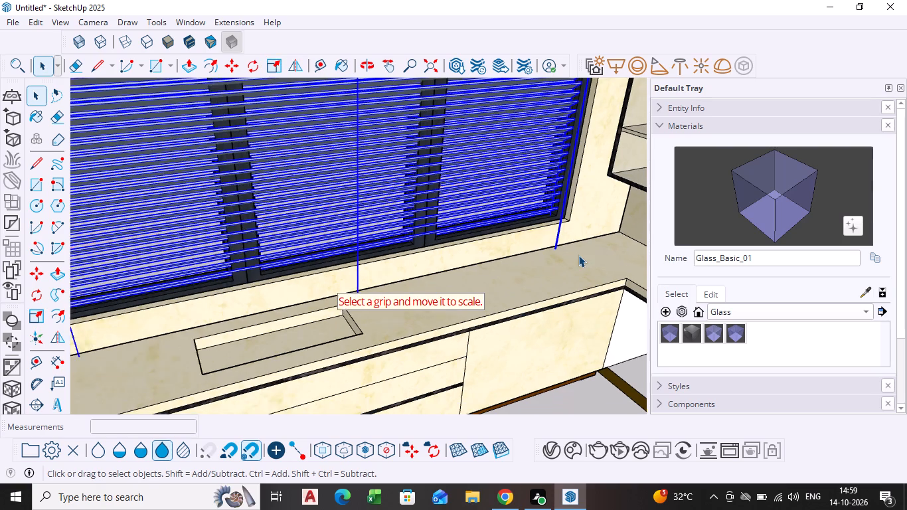
pyautogui.scroll(-1, 578, 255)
pyautogui.click(473, 193)
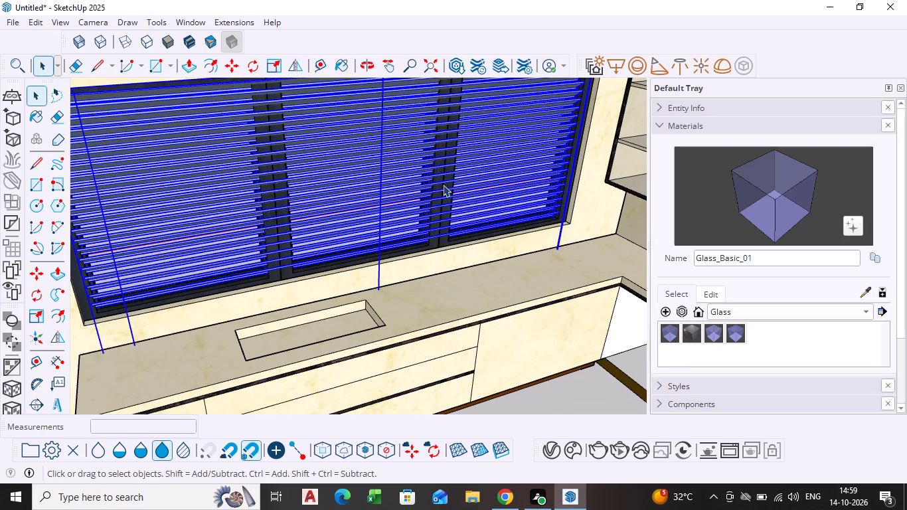
pyautogui.scroll(-3, 397, 243)
pyautogui.click(573, 377)
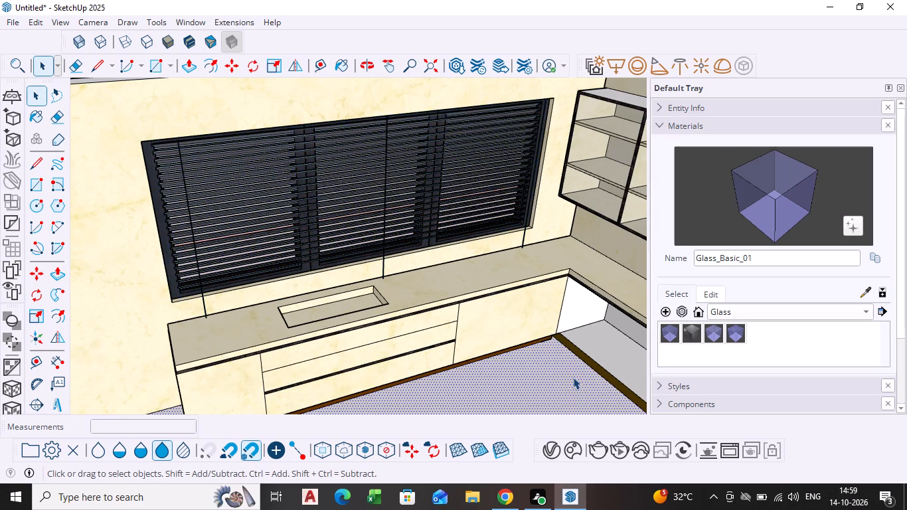
pyautogui.scroll(-4, 479, 359)
pyautogui.scroll(-2, 413, 359)
pyautogui.moveTo(409, 359); pyautogui.dragTo(359, 309, button='middle')
pyautogui.scroll(4, 258, 309)
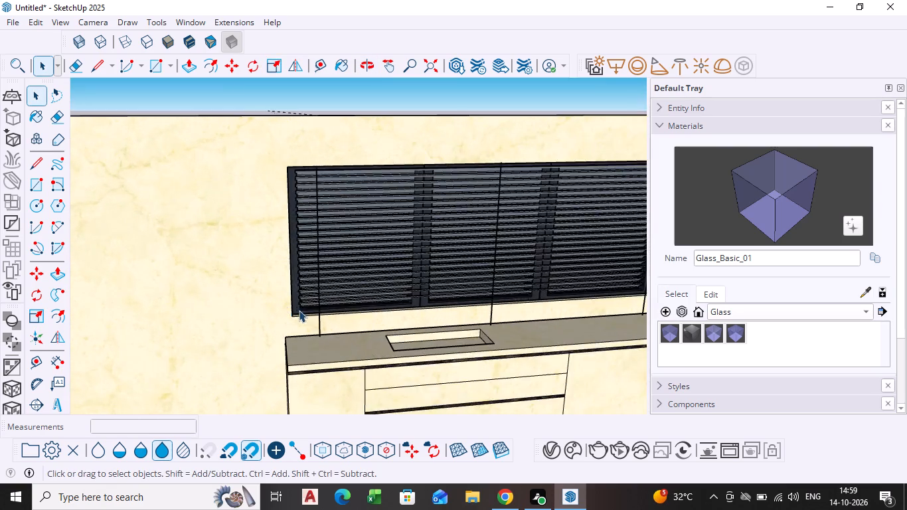
pyautogui.scroll(11, 299, 310)
pyautogui.moveTo(309, 359); pyautogui.dragTo(540, 304, button='middle')
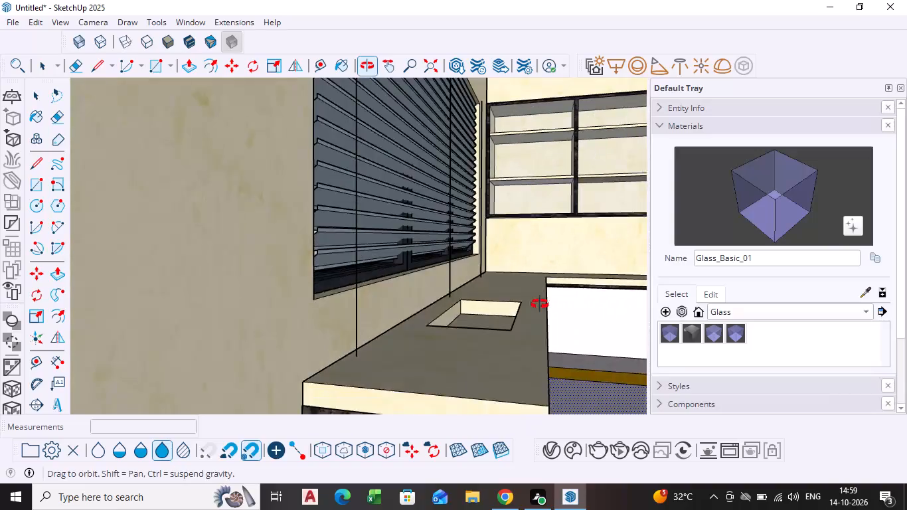
pyautogui.moveTo(540, 304); pyautogui.dragTo(515, 259, button='middle')
# Move the whole blind up about 11 1/2 inches by its top corner, so its slats uncover the lower part of the window.
pyautogui.click(373, 239)
pyautogui.scroll(-3, 384, 279)
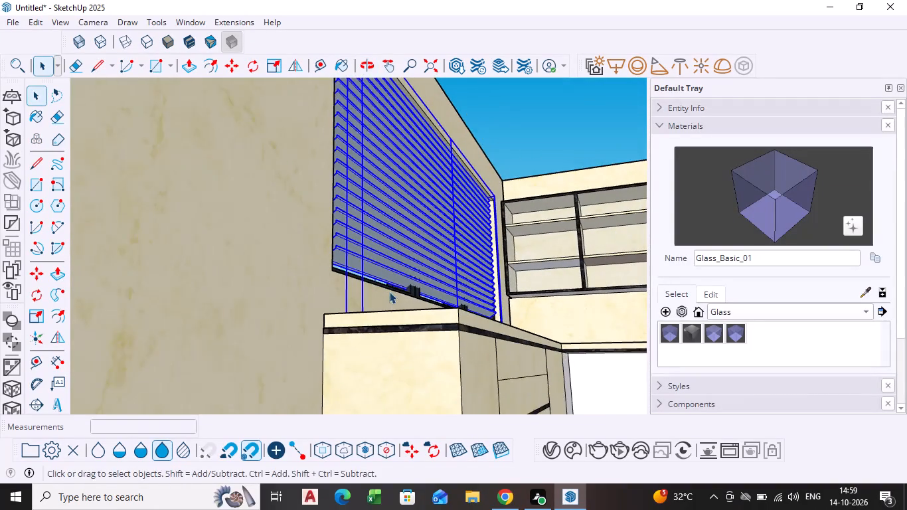
pyautogui.scroll(-2, 389, 292)
pyautogui.moveTo(389, 293); pyautogui.dragTo(380, 236, button='middle')
pyautogui.scroll(3, 362, 264)
pyautogui.moveTo(361, 264); pyautogui.dragTo(353, 285, button='middle')
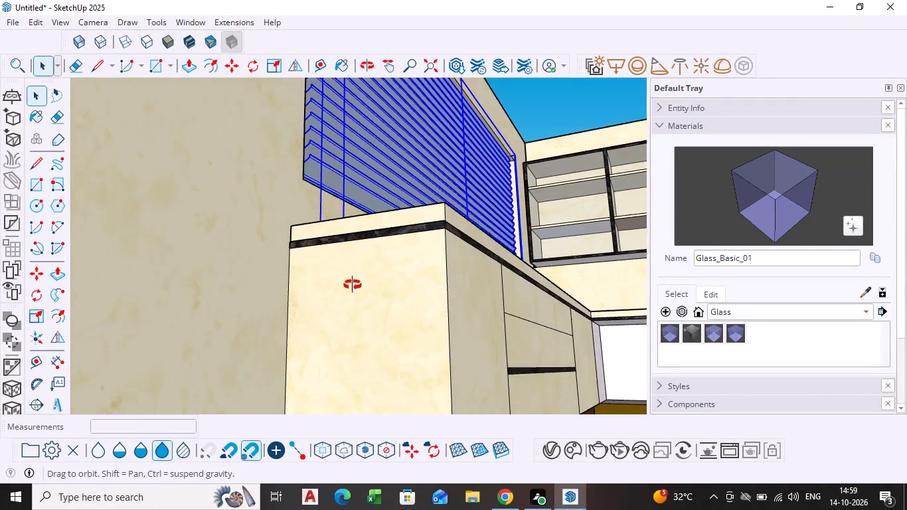
pyautogui.moveTo(353, 285); pyautogui.dragTo(327, 361, button='middle')
pyautogui.scroll(-4, 363, 203)
pyautogui.keyDown('shift'); pyautogui.scroll(-1, 377, 197); pyautogui.keyUp('shift')
pyautogui.keyDown('shift'); pyautogui.moveTo(377, 197); pyautogui.dragTo(320, 336, button='middle'); pyautogui.keyUp('shift')
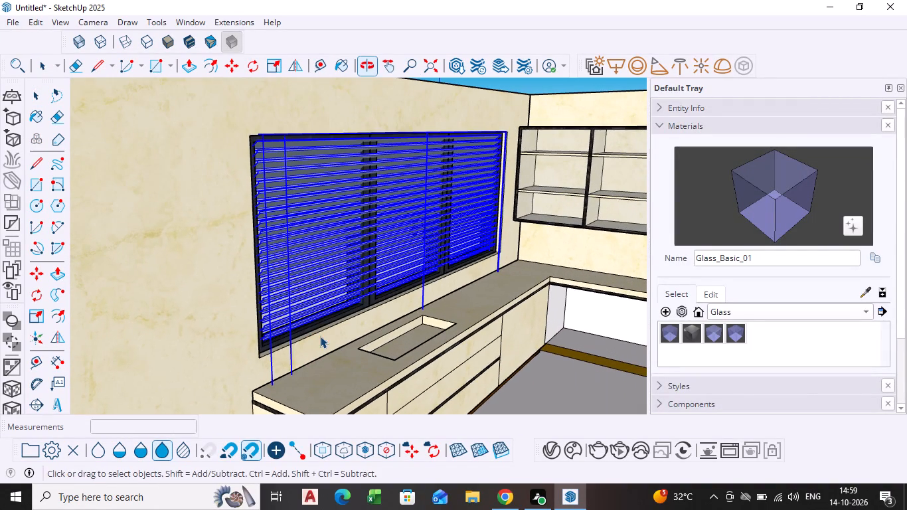
pyautogui.click(39, 271)
pyautogui.click(265, 134)
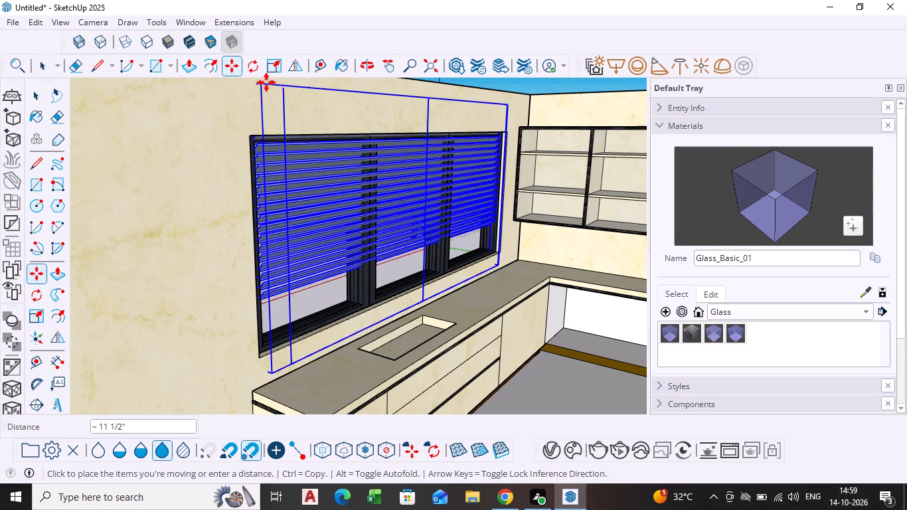
pyautogui.click(266, 82)
pyautogui.press('space')
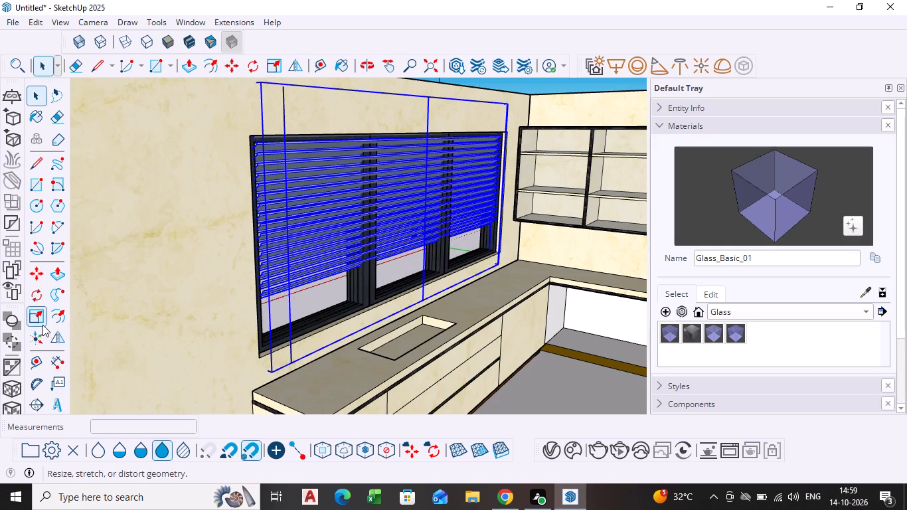
# Scale the blind from its lower middle edge by about 0.22 along green and 0.92 along blue, bringing it to the bottom window frame.
pyautogui.click(39, 319)
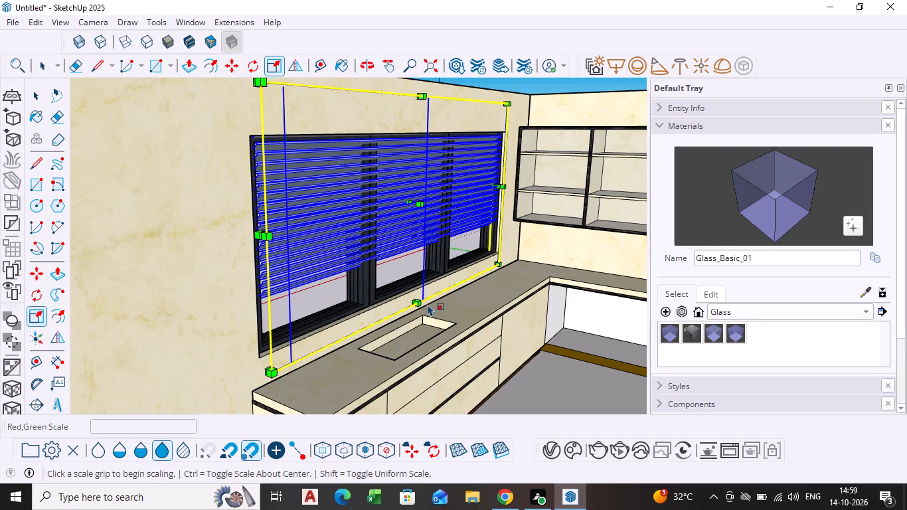
pyautogui.moveTo(414, 299); pyautogui.dragTo(426, 337, button='middle')
pyautogui.scroll(10, 422, 315)
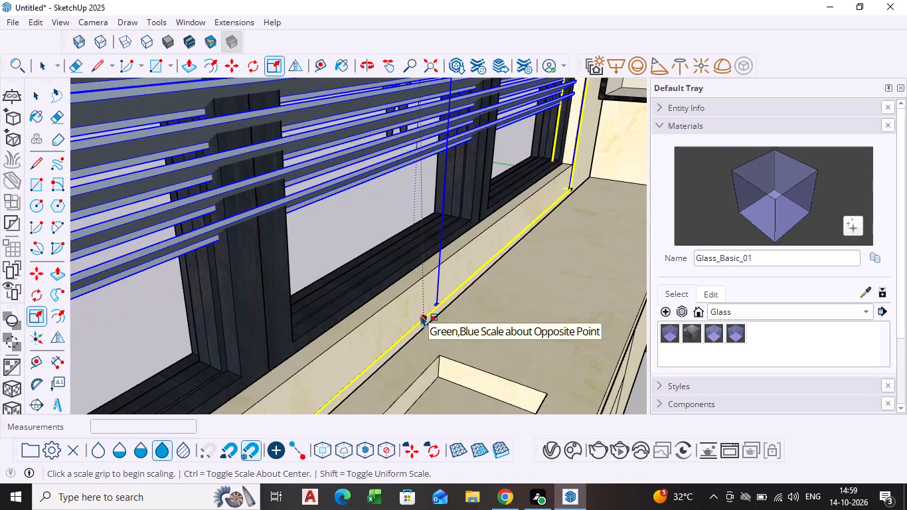
pyautogui.middleClick(419, 315)
pyautogui.click(422, 316)
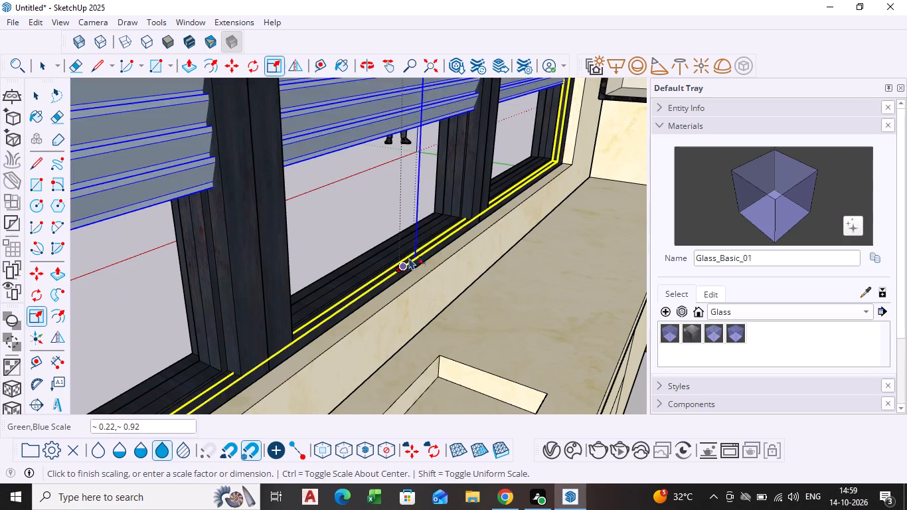
pyautogui.click(409, 256)
pyautogui.scroll(-3, 426, 266)
pyautogui.moveTo(426, 266); pyautogui.dragTo(378, 315, button='middle')
pyautogui.scroll(-10, 383, 286)
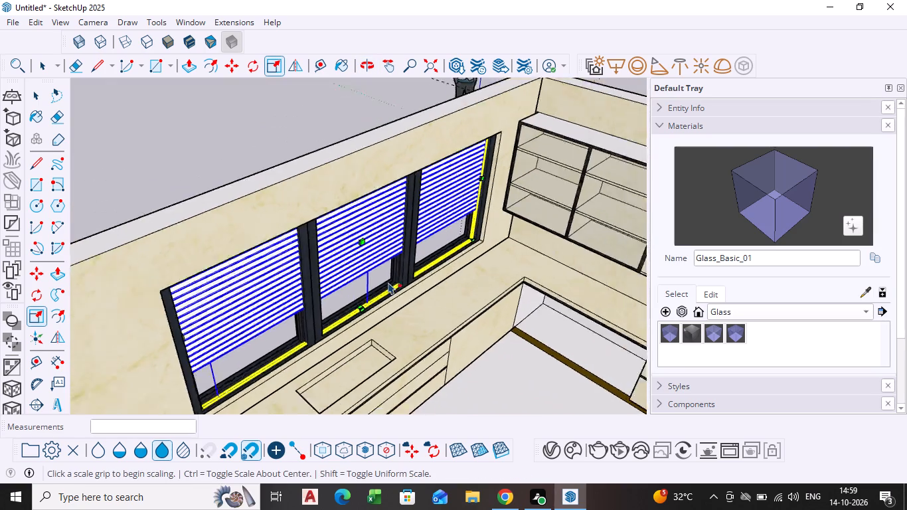
pyautogui.press('space')
pyautogui.click(527, 363)
# Scale the blind from its bottom middle by about 1.00 along the blue axis, lowering its bottom edge slightly onto the window frame.
pyautogui.moveTo(289, 317); pyautogui.dragTo(282, 187, button='middle')
pyautogui.scroll(4, 277, 195)
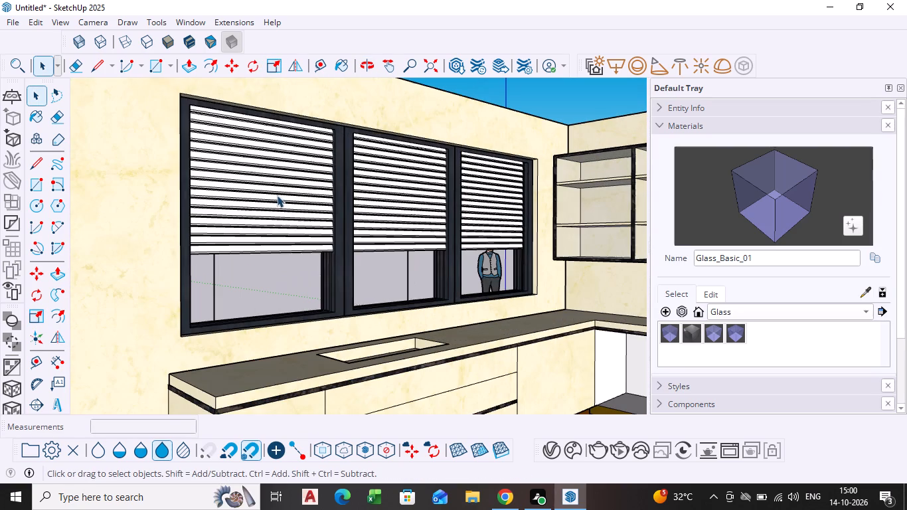
pyautogui.scroll(-3, 420, 299)
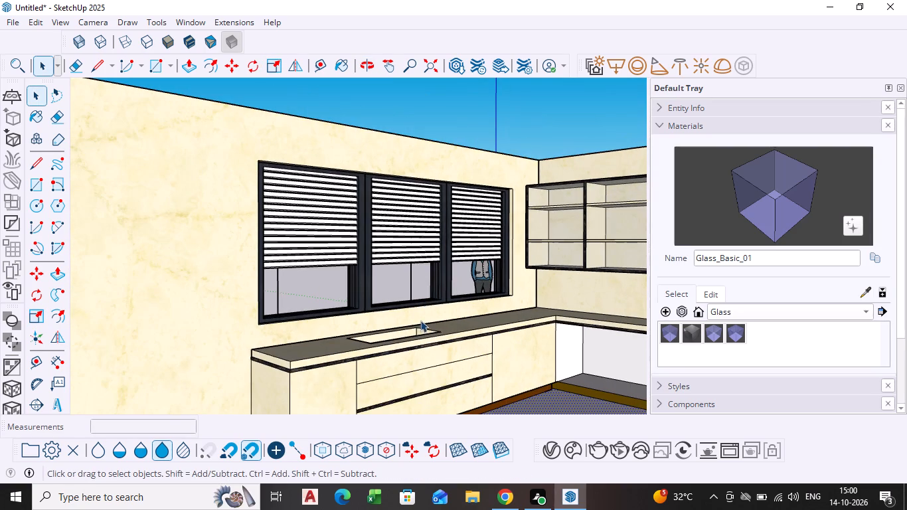
pyautogui.scroll(4, 306, 260)
pyautogui.scroll(-1, 311, 241)
pyautogui.moveTo(311, 242); pyautogui.dragTo(287, 285, button='middle')
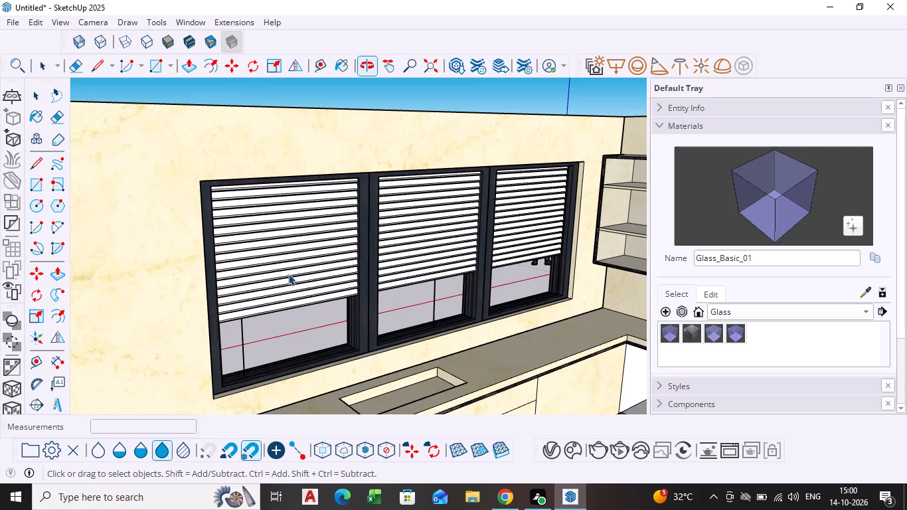
pyautogui.click(291, 264)
pyautogui.scroll(3, 297, 265)
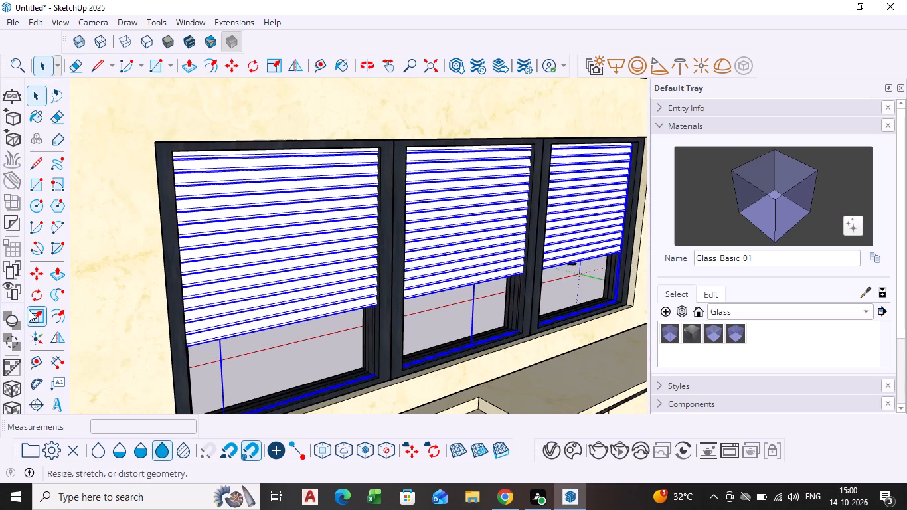
pyautogui.click(29, 310)
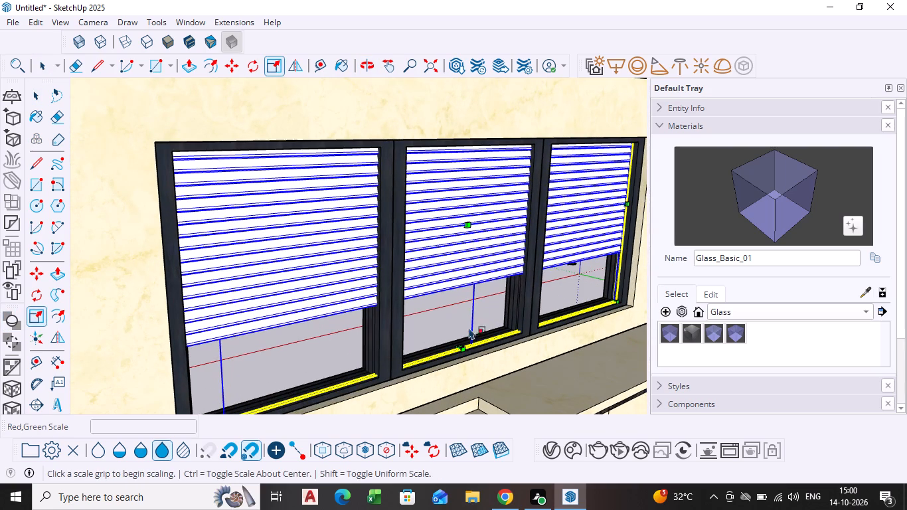
pyautogui.scroll(5, 466, 341)
pyautogui.moveTo(463, 349); pyautogui.dragTo(458, 387, button='middle')
pyautogui.scroll(10, 459, 368)
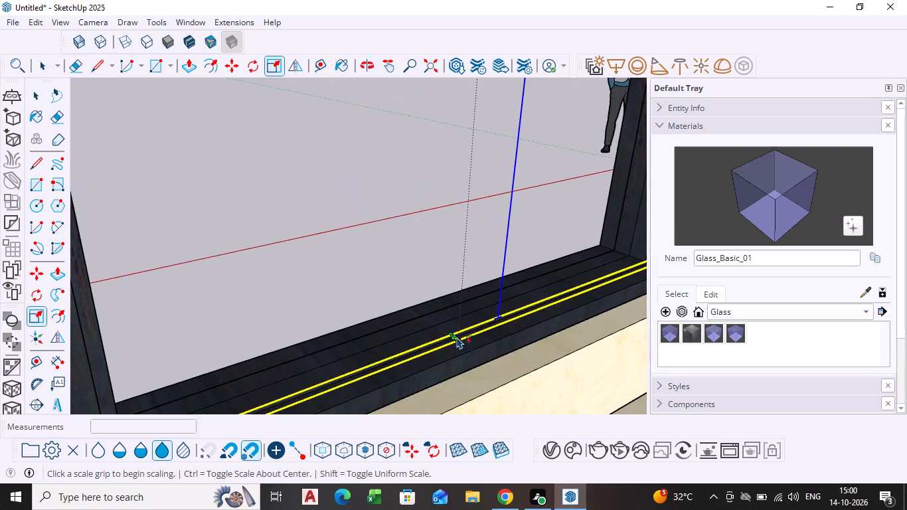
pyautogui.moveTo(457, 339); pyautogui.dragTo(460, 366, button='middle')
pyautogui.scroll(9, 457, 333)
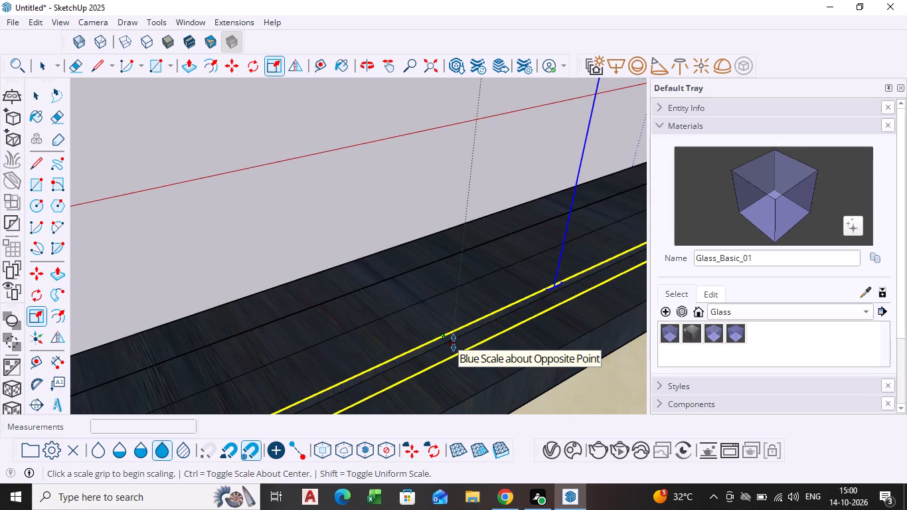
pyautogui.click(451, 343)
pyautogui.click(453, 359)
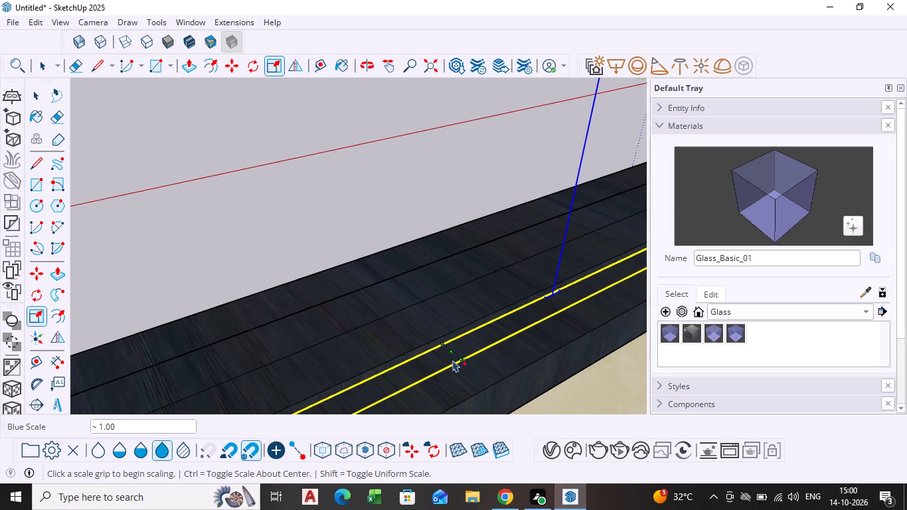
pyautogui.press('space')
# Examine the fitted blind in the three-pane window together with the sink counter and surrounding cabinets.
pyautogui.scroll(-20, 457, 361)
pyautogui.scroll(-5, 457, 361)
pyautogui.scroll(-3, 520, 347)
pyautogui.moveTo(520, 347); pyautogui.dragTo(453, 336, button='middle')
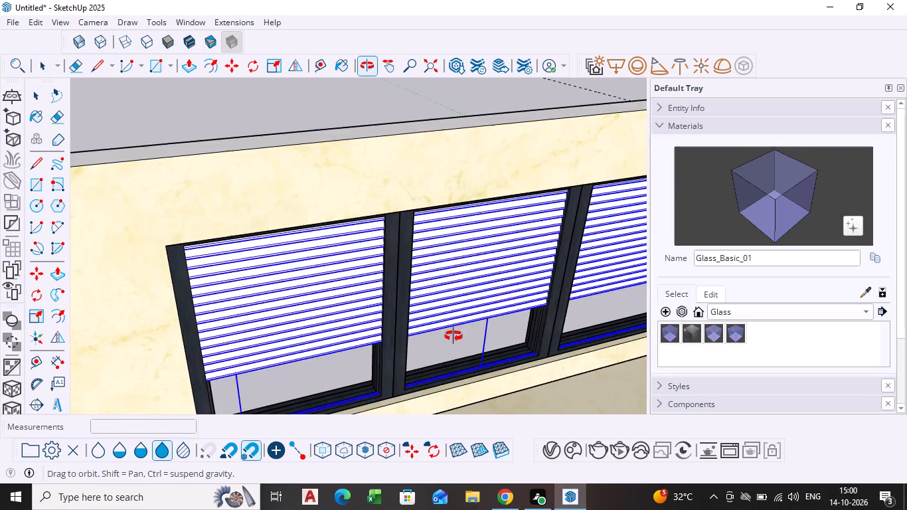
pyautogui.moveTo(453, 336); pyautogui.dragTo(453, 336, button='middle')
pyautogui.click(227, 96)
pyautogui.scroll(-5, 363, 236)
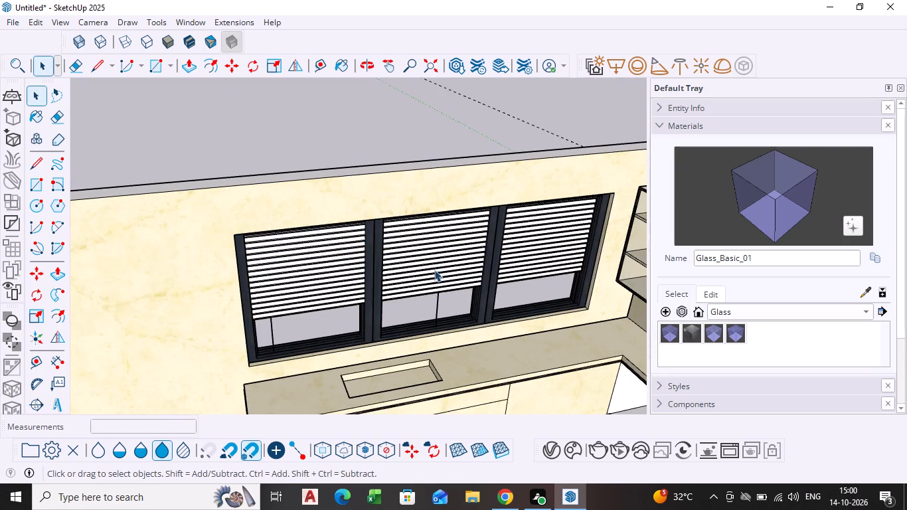
pyautogui.moveTo(434, 270); pyautogui.dragTo(369, 180, button='middle')
pyautogui.scroll(-1, 434, 270)
pyautogui.moveTo(412, 313); pyautogui.dragTo(555, 246, button='middle')
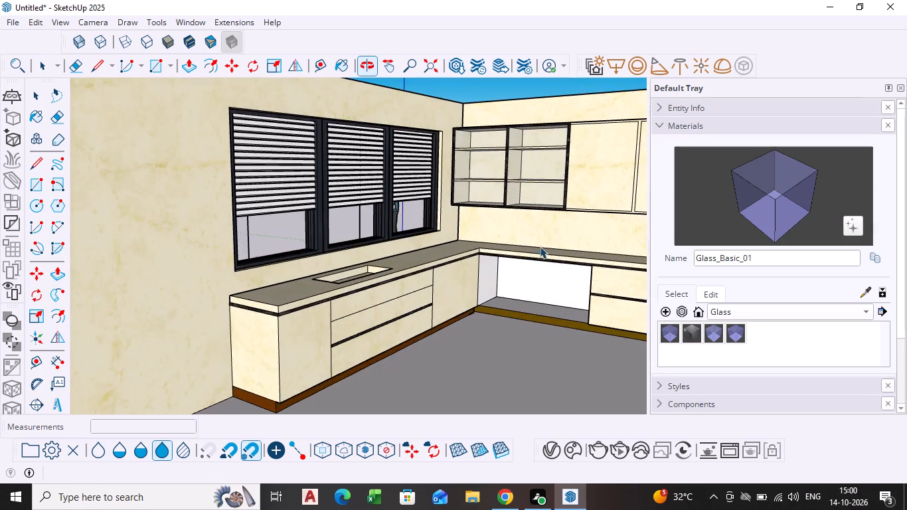
# Search the 3D Warehouse for TAP.
pyautogui.scroll(3, 471, 260)
pyautogui.keyDown('shift'); pyautogui.moveTo(469, 261); pyautogui.dragTo(376, 280, button='middle'); pyautogui.keyUp('shift')
pyautogui.scroll(-5, 371, 294)
pyautogui.moveTo(403, 323); pyautogui.dragTo(467, 295, button='middle')
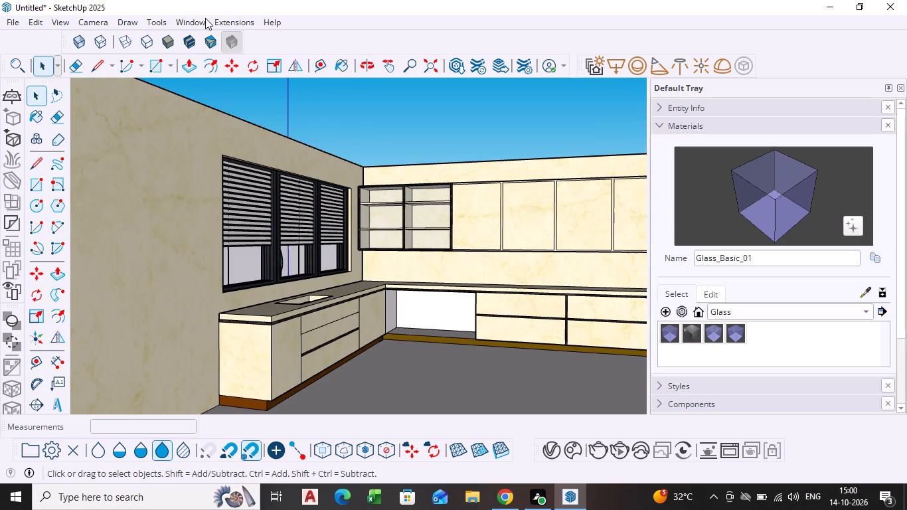
pyautogui.click(197, 22)
pyautogui.click(236, 120)
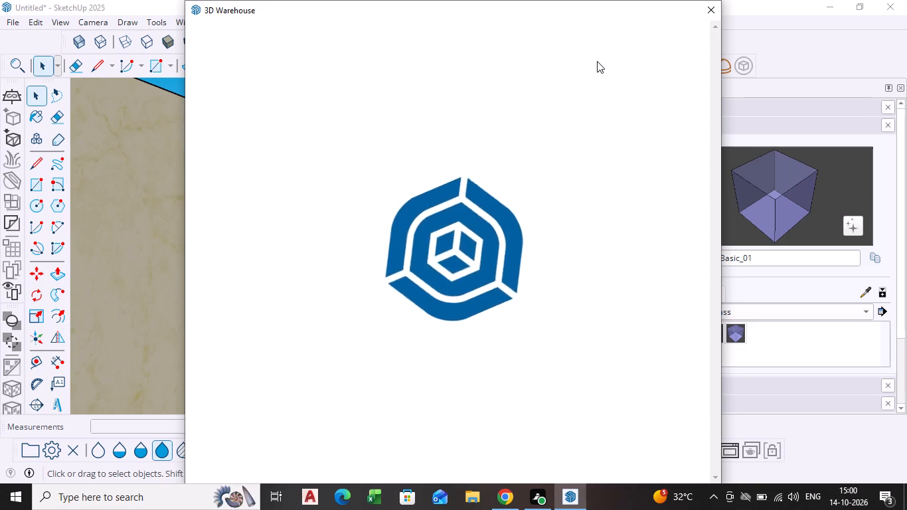
pyautogui.click(551, 41)
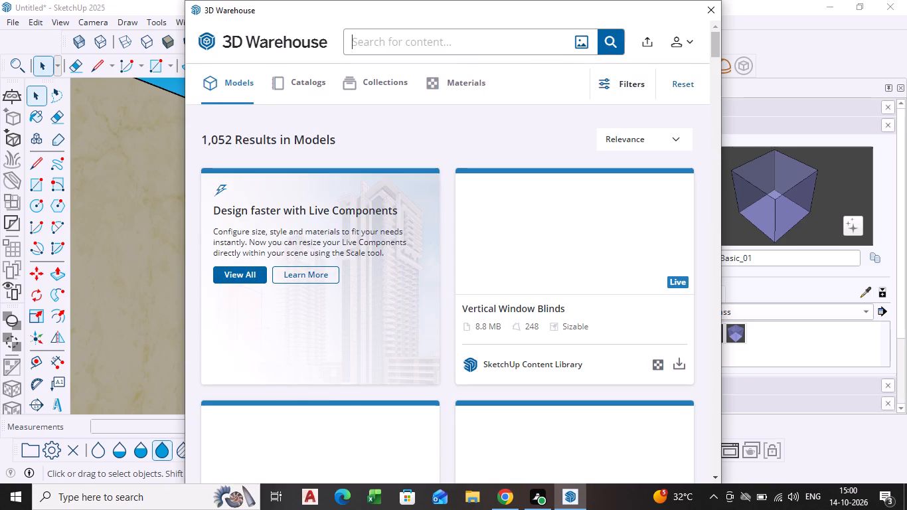
pyautogui.write('TAP')
pyautogui.press('Return')
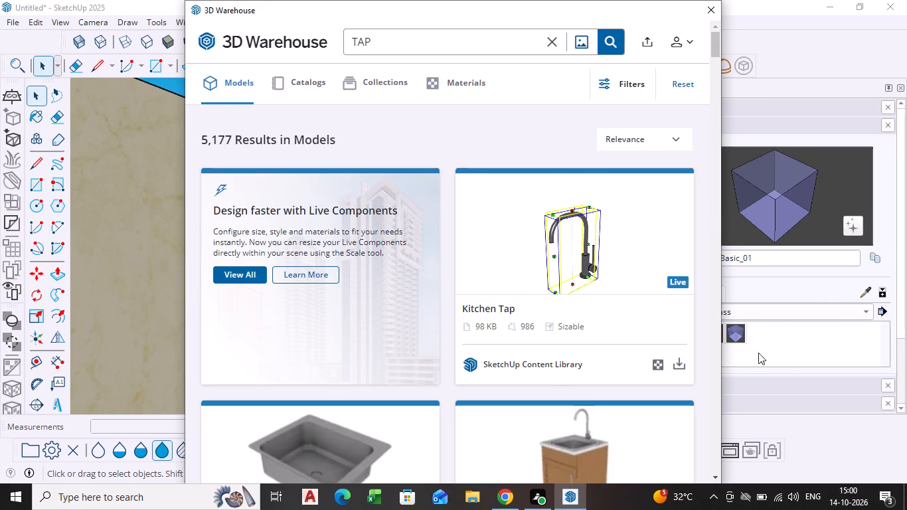
# Browse the tap models and load the dynamic gooseneck model named Tap directly into the kitchen model.
pyautogui.scroll(-4, 493, 275)
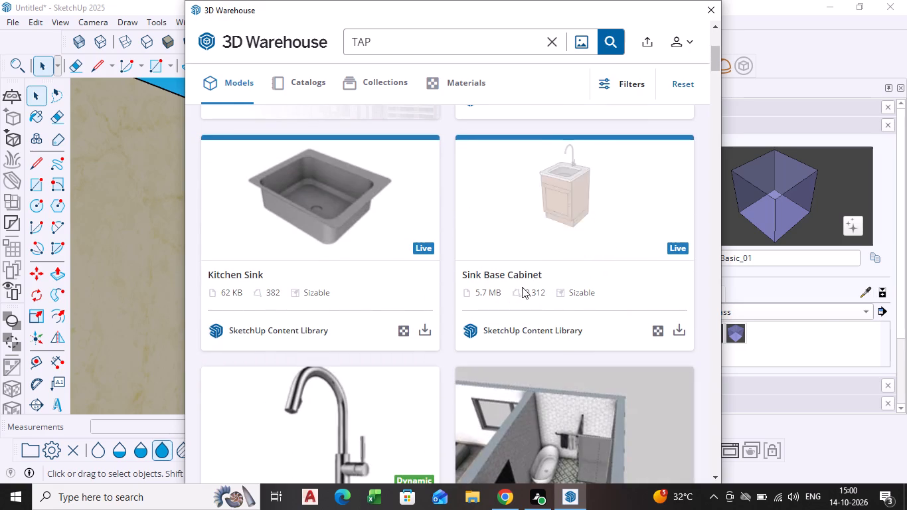
pyautogui.scroll(-4, 524, 287)
pyautogui.scroll(4, 595, 207)
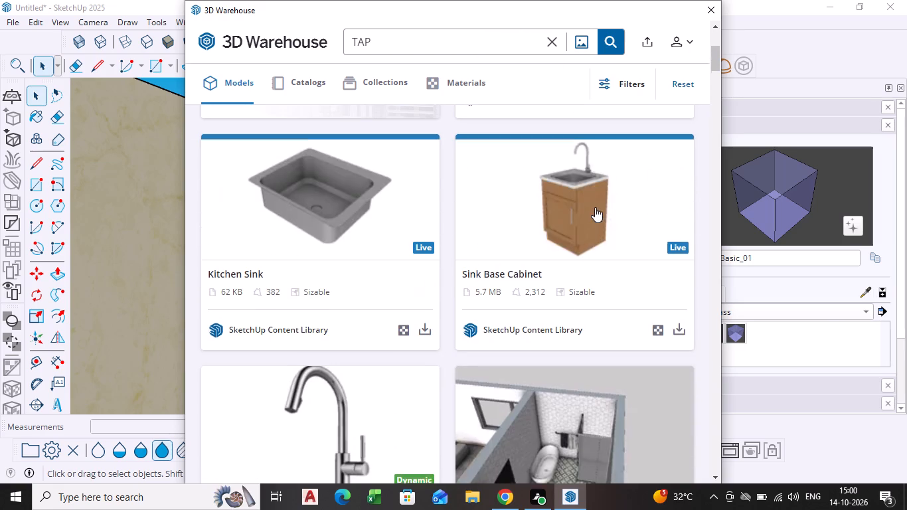
pyautogui.scroll(-4, 603, 229)
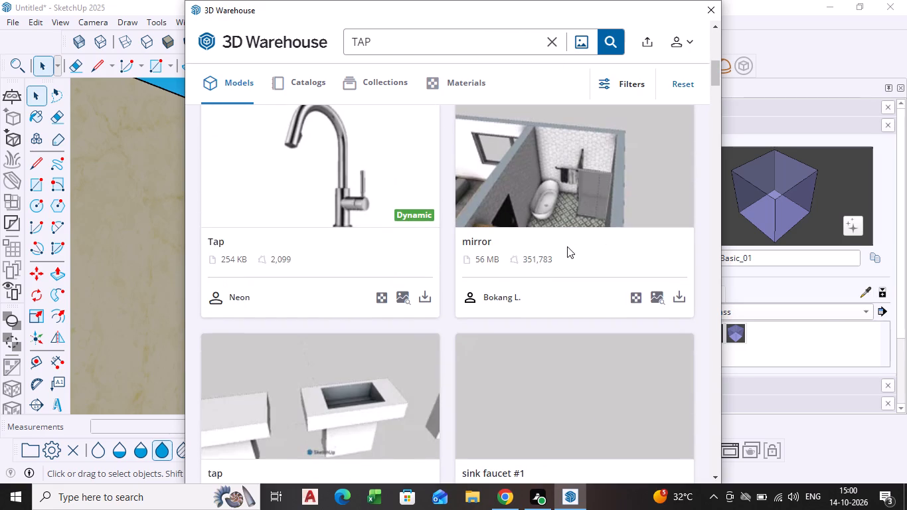
pyautogui.scroll(-4, 422, 290)
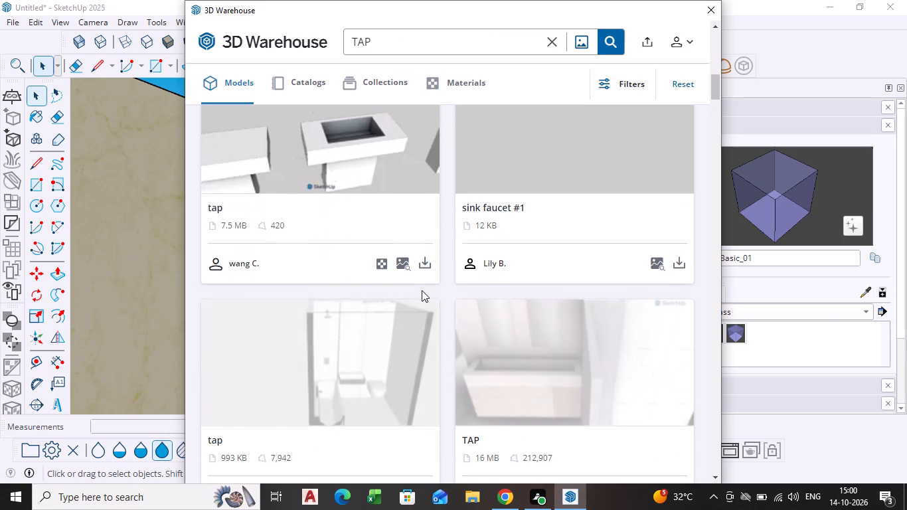
pyautogui.scroll(4, 427, 282)
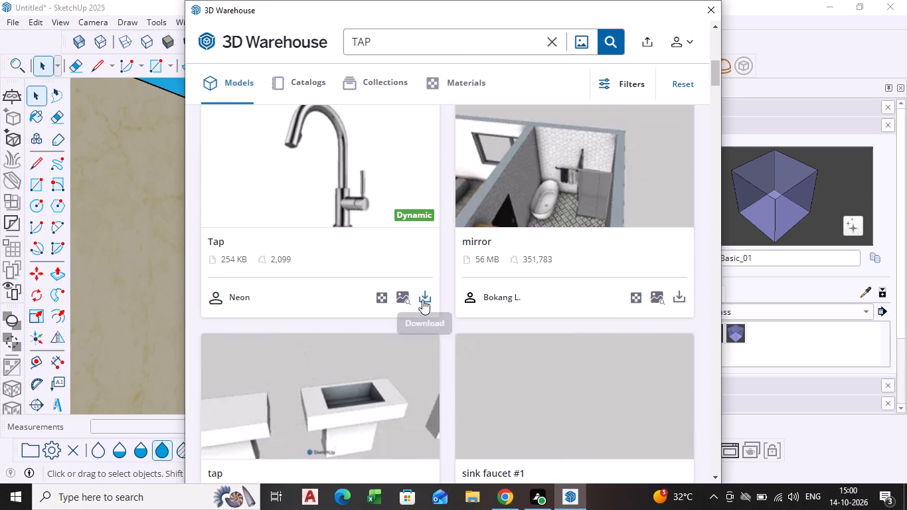
pyautogui.click(422, 299)
pyautogui.click(406, 262)
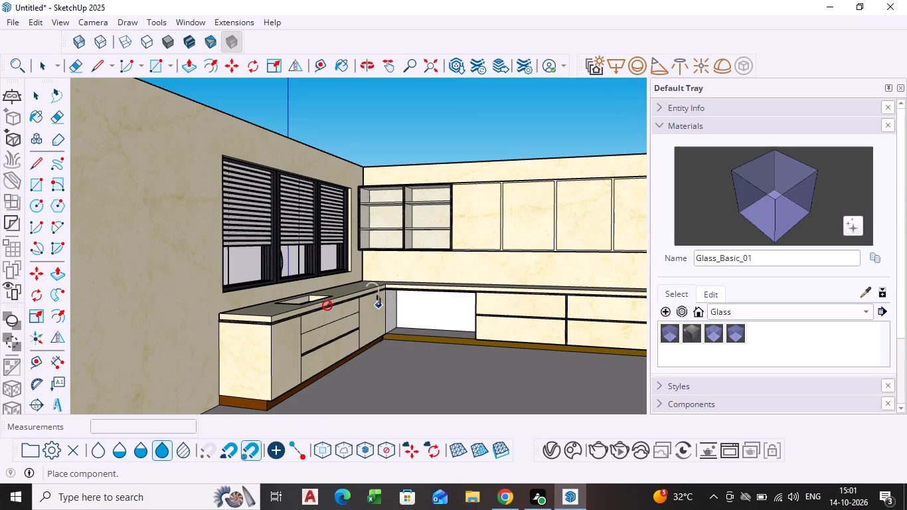
# Place the tap on the counter at the window-side edge of the sink cutout.
pyautogui.scroll(15, 296, 288)
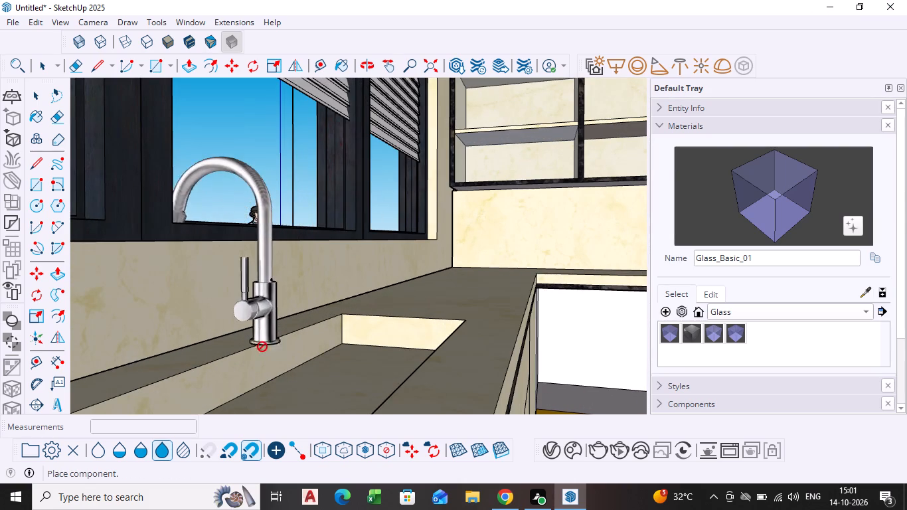
pyautogui.click(233, 349)
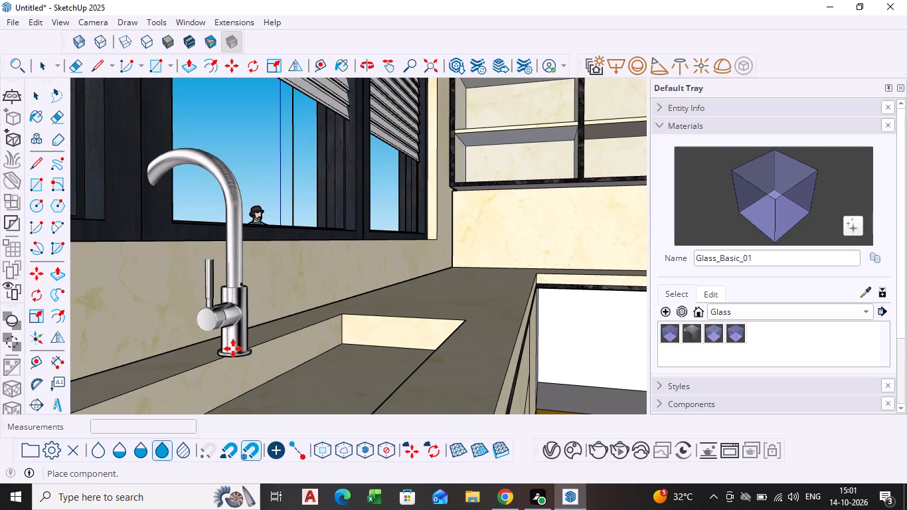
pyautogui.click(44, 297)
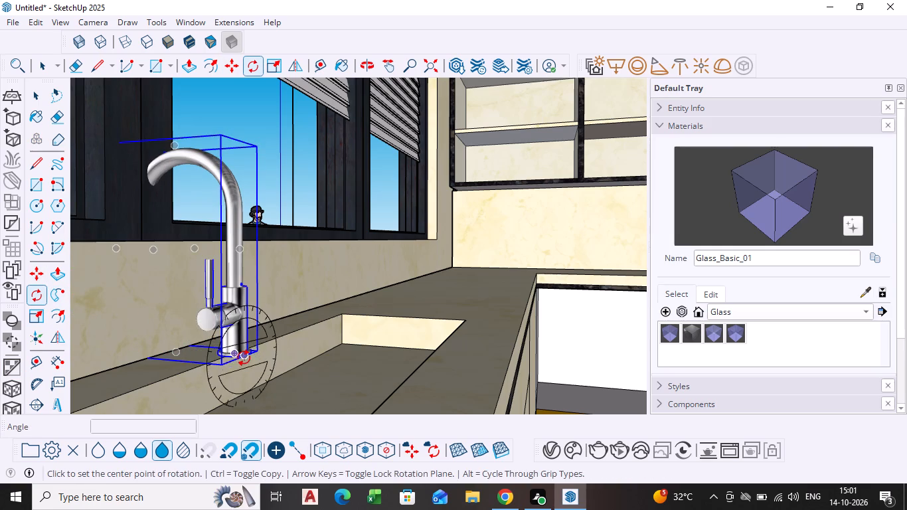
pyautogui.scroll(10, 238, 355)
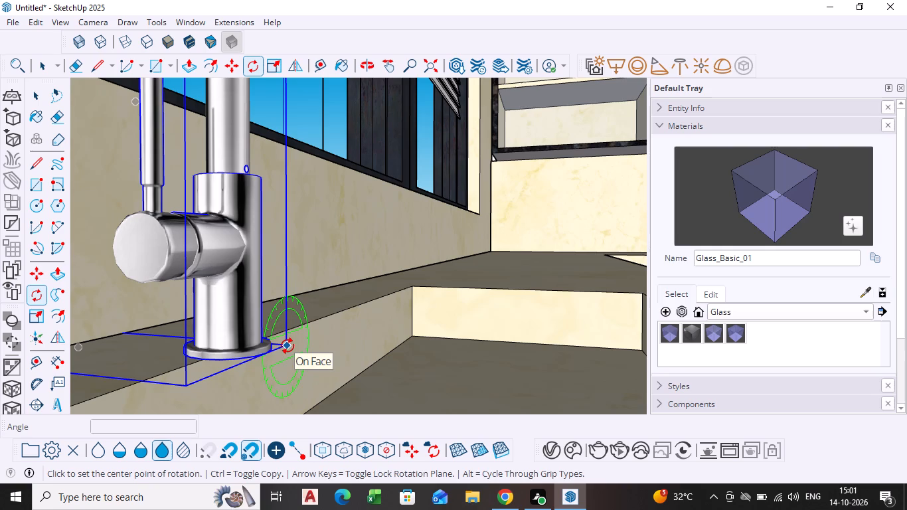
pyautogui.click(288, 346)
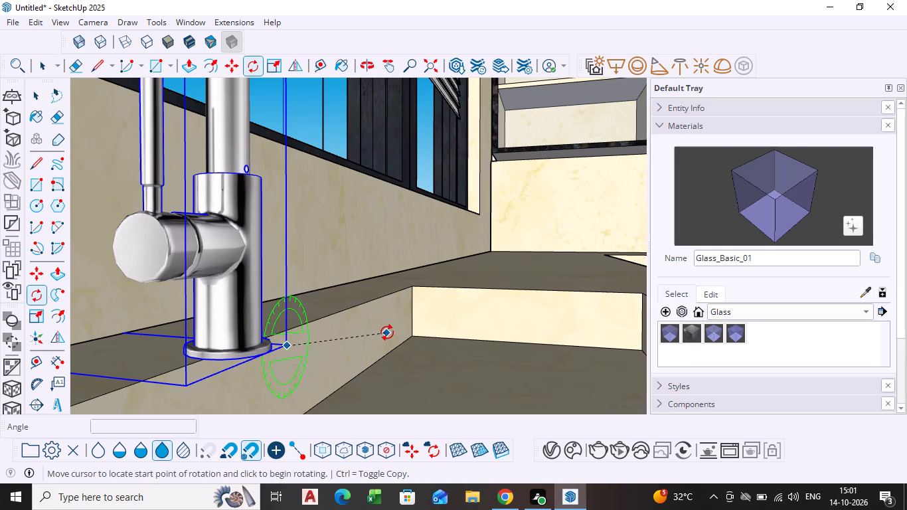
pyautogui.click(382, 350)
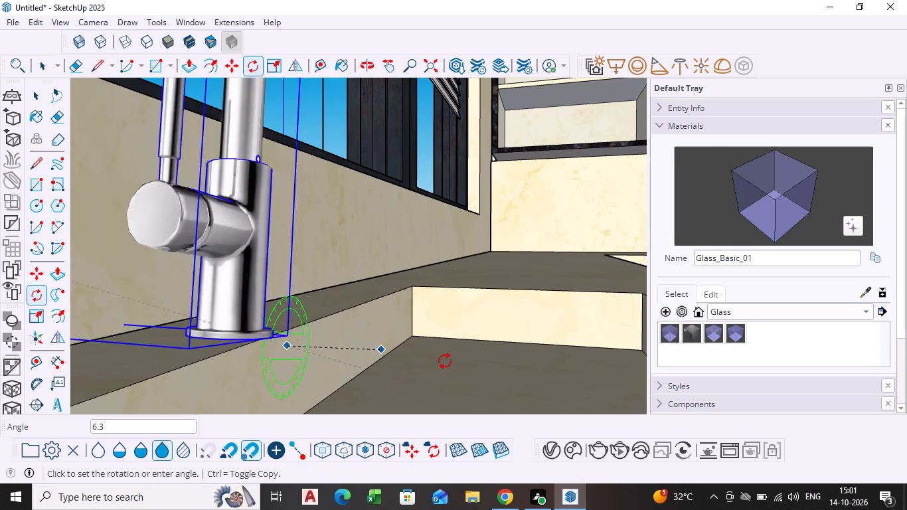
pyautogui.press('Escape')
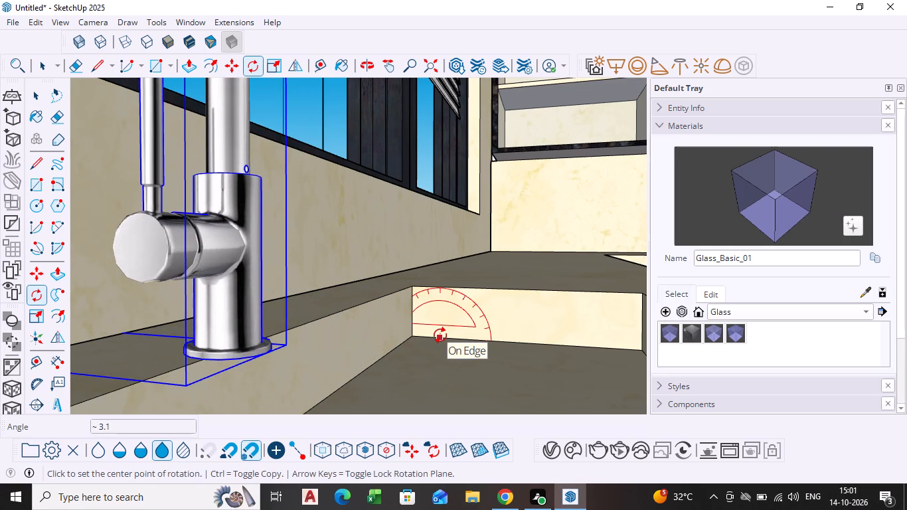
# Rotate the tap 90 degrees in the horizontal plane about the centre of its base.
pyautogui.scroll(1, 440, 335)
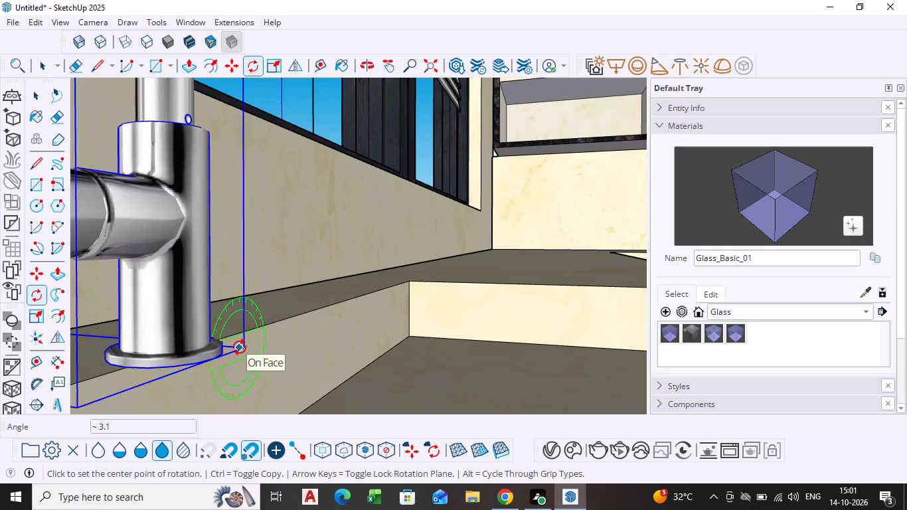
pyautogui.scroll(12, 248, 353)
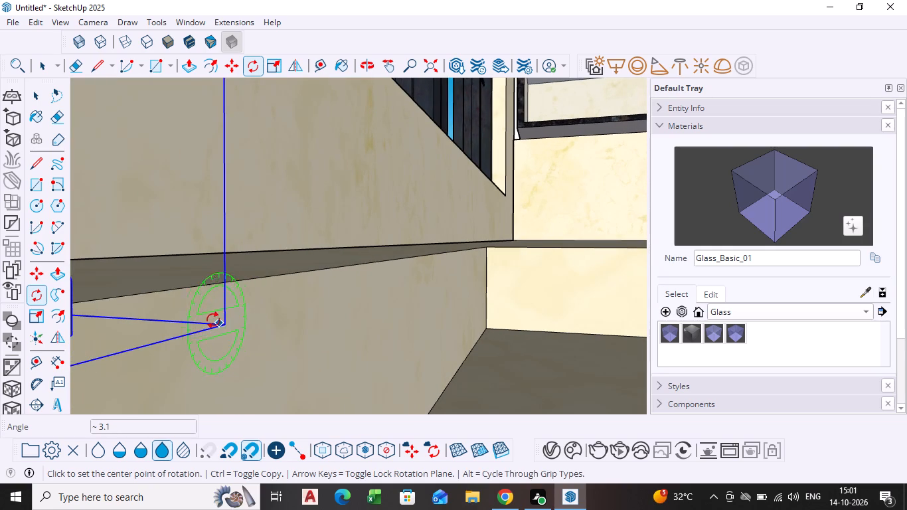
pyautogui.scroll(-12, 213, 320)
pyautogui.keyDown('shift'); pyautogui.moveTo(201, 321); pyautogui.dragTo(224, 307, button='middle'); pyautogui.keyUp('shift')
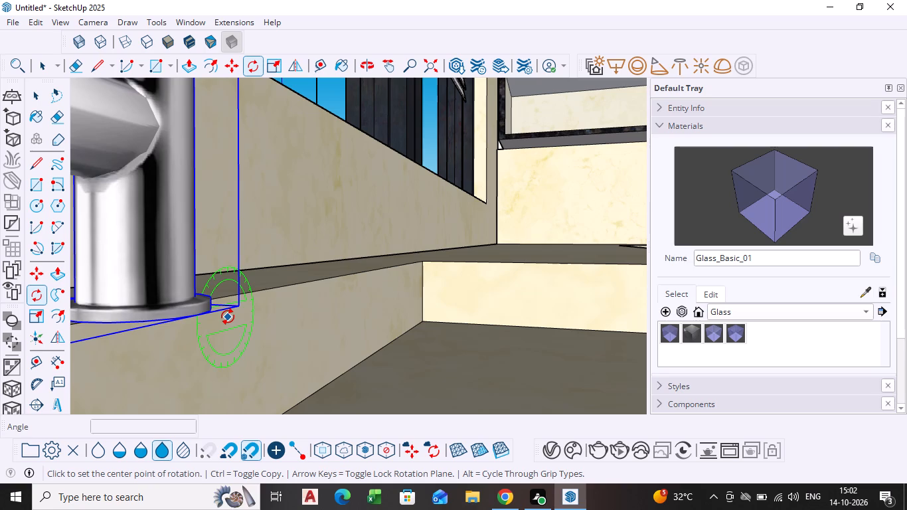
pyautogui.scroll(1, 228, 317)
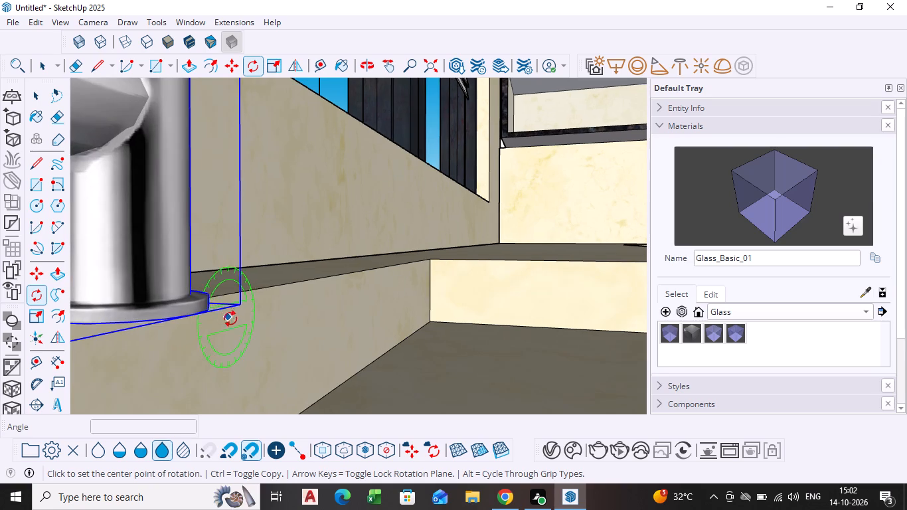
pyautogui.scroll(-9, 282, 302)
pyautogui.keyDown('shift'); pyautogui.moveTo(258, 288); pyautogui.dragTo(329, 280, button='middle'); pyautogui.keyUp('shift')
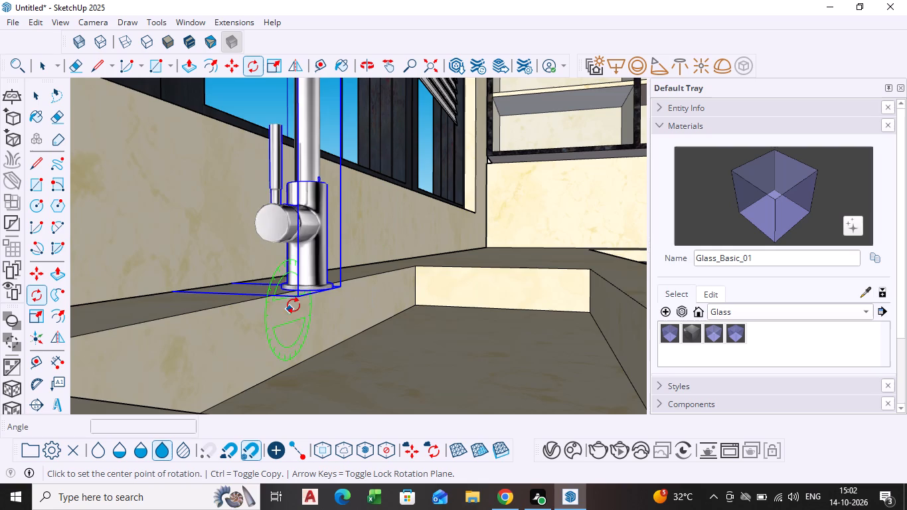
pyautogui.scroll(5, 305, 291)
pyautogui.scroll(-1, 297, 286)
pyautogui.moveTo(297, 286); pyautogui.dragTo(297, 288, button='middle')
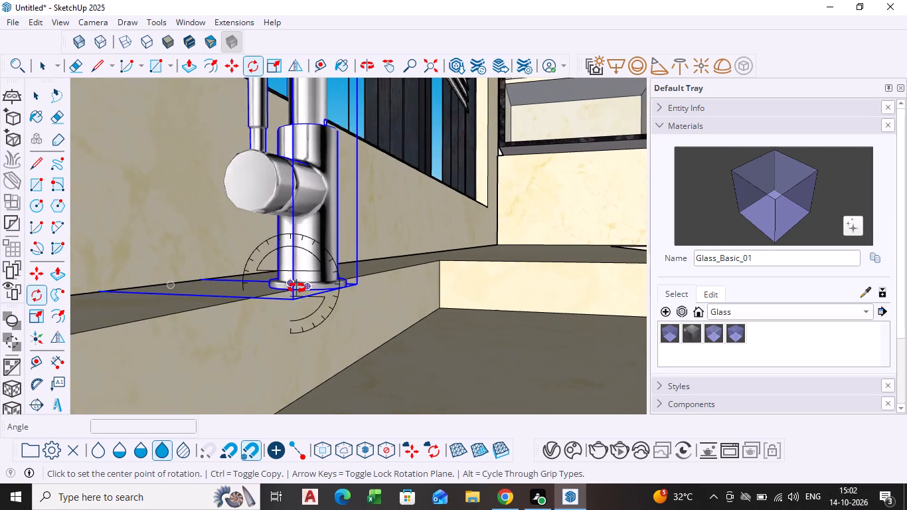
pyautogui.moveTo(297, 288); pyautogui.dragTo(326, 315, button='middle')
pyautogui.click(316, 291)
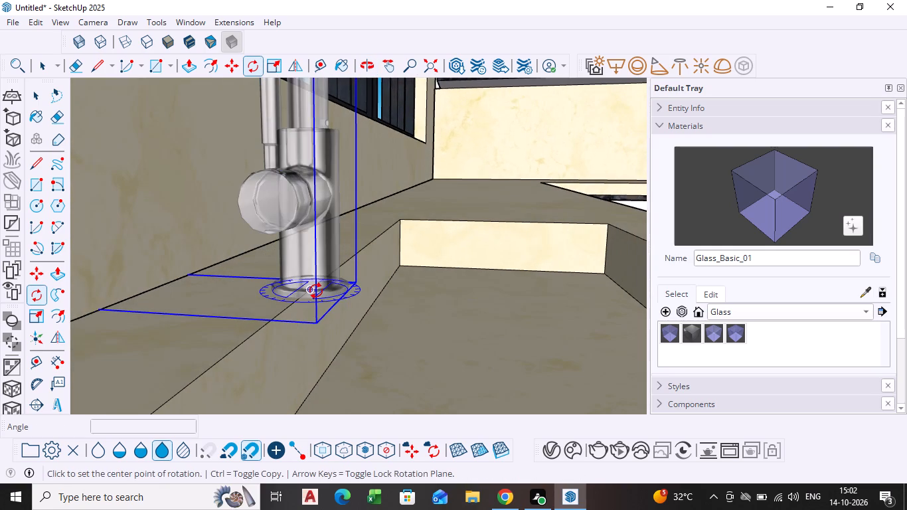
pyautogui.click(458, 292)
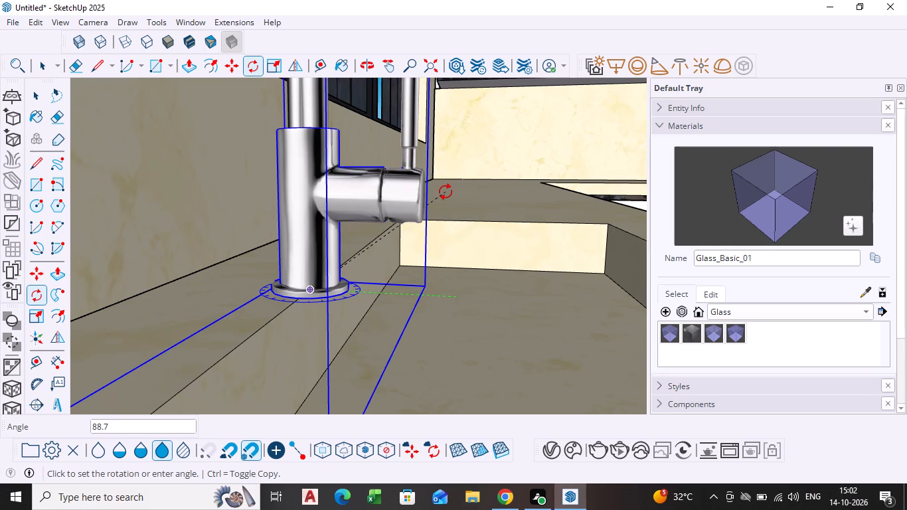
pyautogui.press('8')
pyautogui.press('9')
pyautogui.press('BackSpace')
pyautogui.press('BackSpace')
pyautogui.press('BackSpace')
pyautogui.write('90')
pyautogui.press('Return')
# Rotate the tap a further 100 degrees horizontally about its base, swinging the spout over the sink.
pyautogui.scroll(-9, 445, 194)
pyautogui.moveTo(439, 228); pyautogui.dragTo(362, 272, button='middle')
pyautogui.scroll(8, 289, 290)
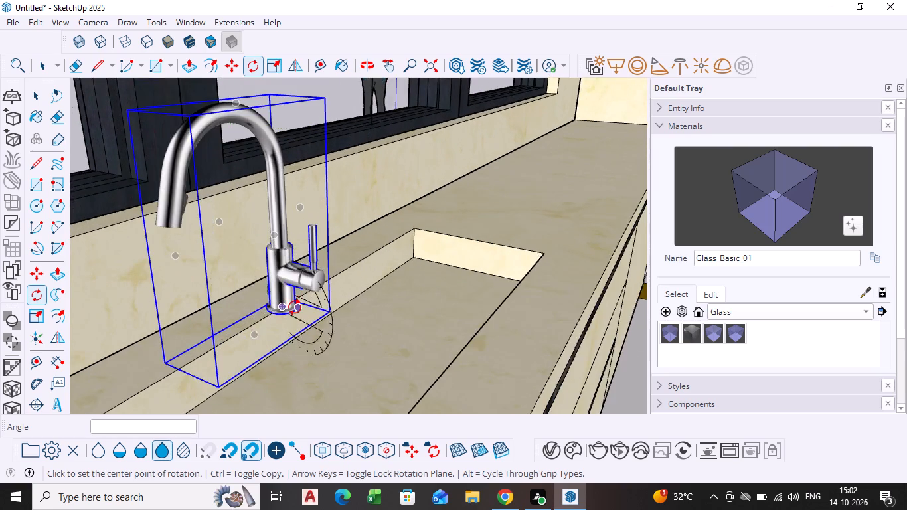
pyautogui.scroll(5, 295, 307)
pyautogui.click(284, 316)
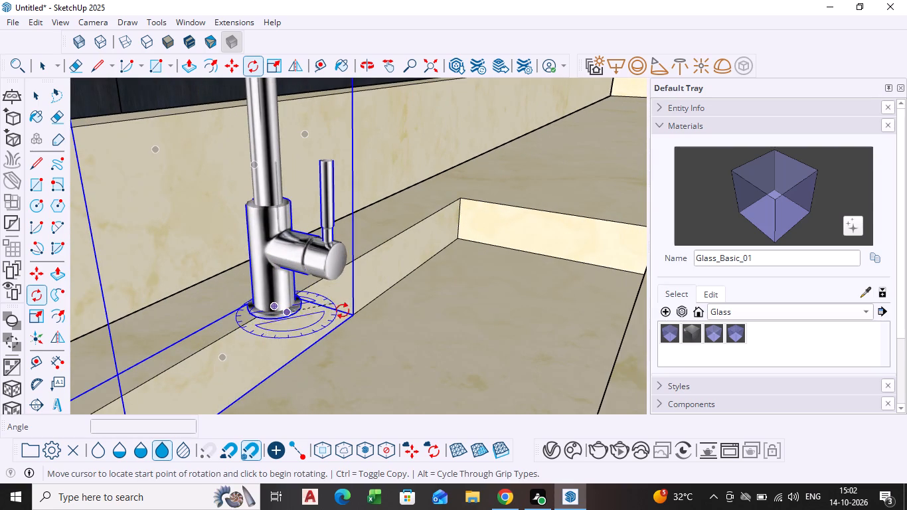
pyautogui.scroll(-9, 376, 301)
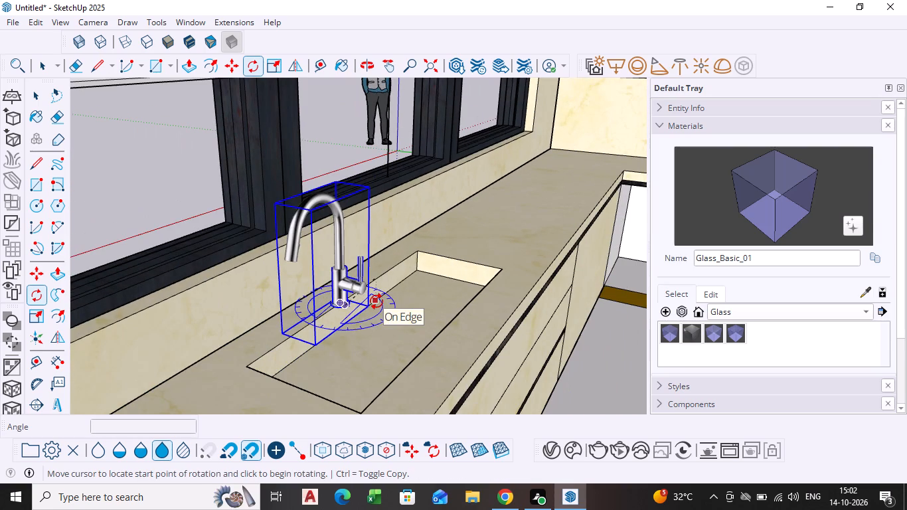
pyautogui.click(407, 271)
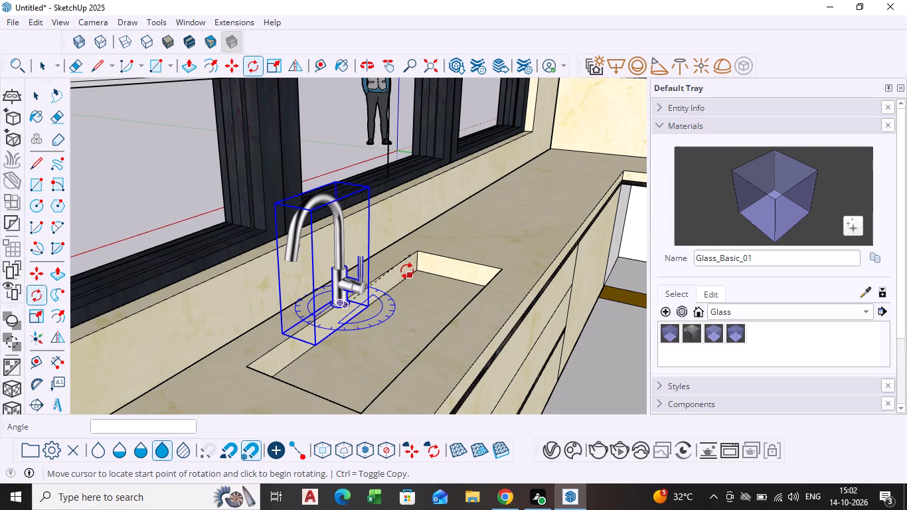
pyautogui.write('100')
pyautogui.press('Return')
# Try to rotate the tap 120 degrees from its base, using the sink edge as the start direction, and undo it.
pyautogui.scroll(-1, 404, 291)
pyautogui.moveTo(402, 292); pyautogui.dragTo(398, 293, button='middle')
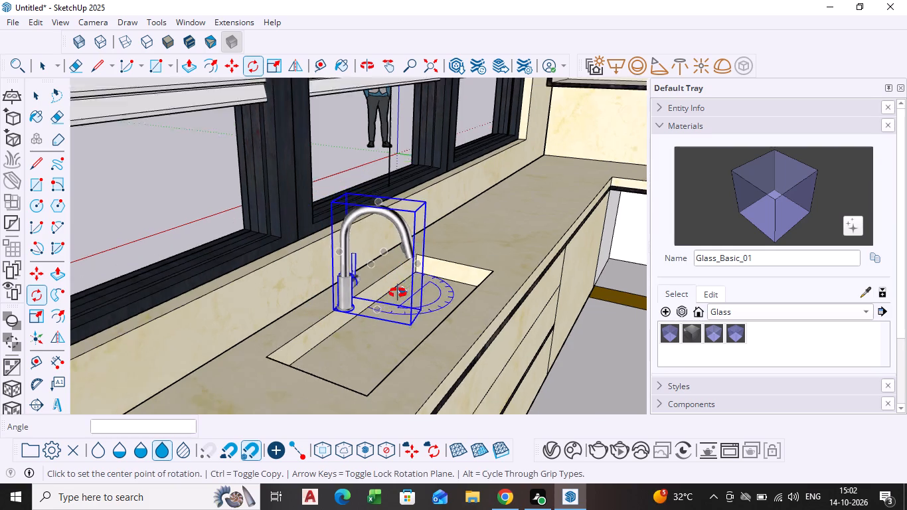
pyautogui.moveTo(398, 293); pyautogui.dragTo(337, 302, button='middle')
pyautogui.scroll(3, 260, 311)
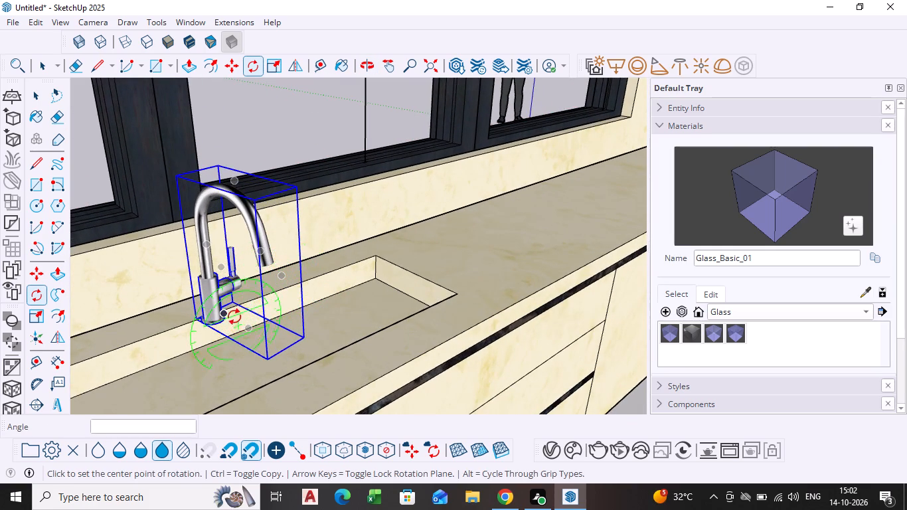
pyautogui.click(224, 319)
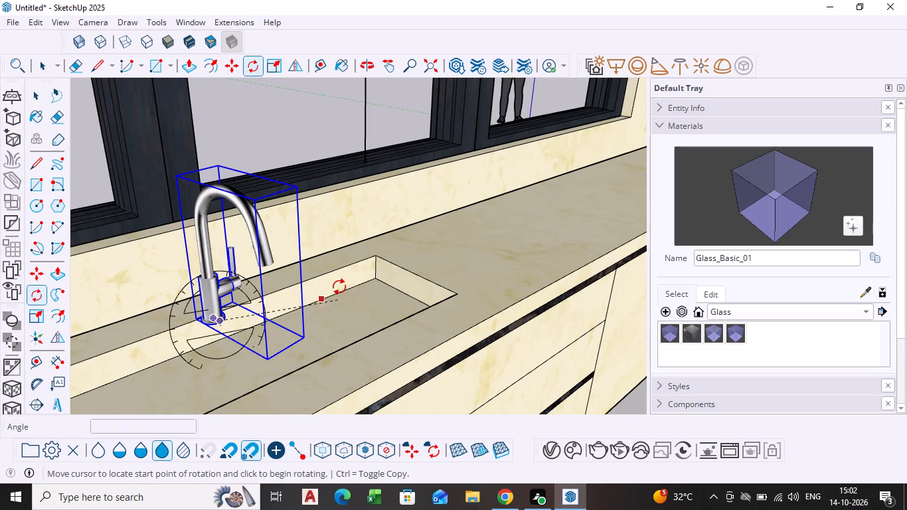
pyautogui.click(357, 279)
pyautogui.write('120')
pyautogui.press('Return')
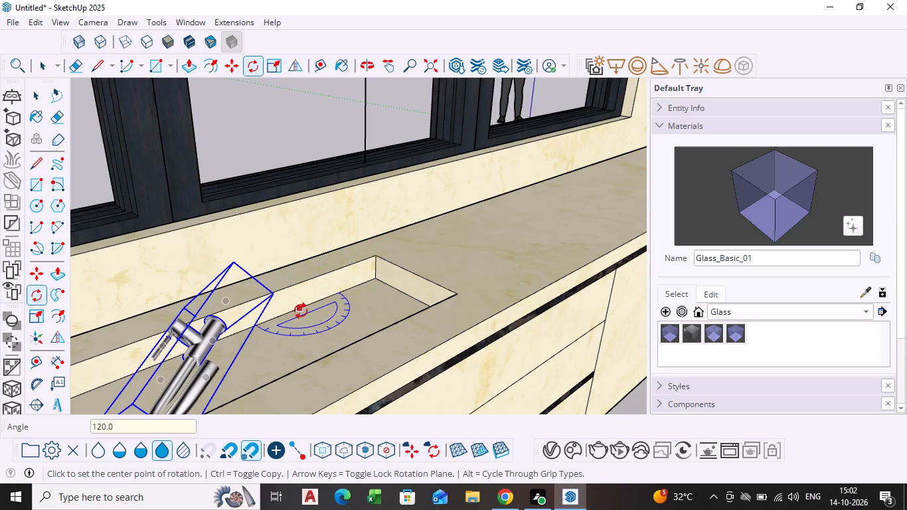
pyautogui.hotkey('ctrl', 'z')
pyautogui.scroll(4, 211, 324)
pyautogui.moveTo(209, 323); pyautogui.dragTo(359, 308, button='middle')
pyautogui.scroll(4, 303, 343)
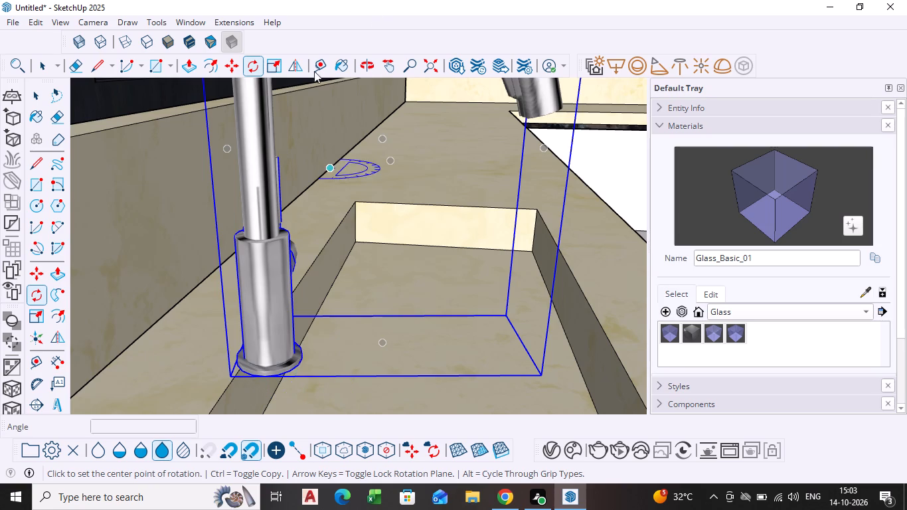
# Move the tap slightly back from the sink cutout's window-side edge toward the window wall.
pyautogui.scroll(-6, 322, 141)
pyautogui.moveTo(318, 172); pyautogui.dragTo(265, 189, button='middle')
pyautogui.scroll(4, 60, 303)
pyautogui.scroll(5, 183, 299)
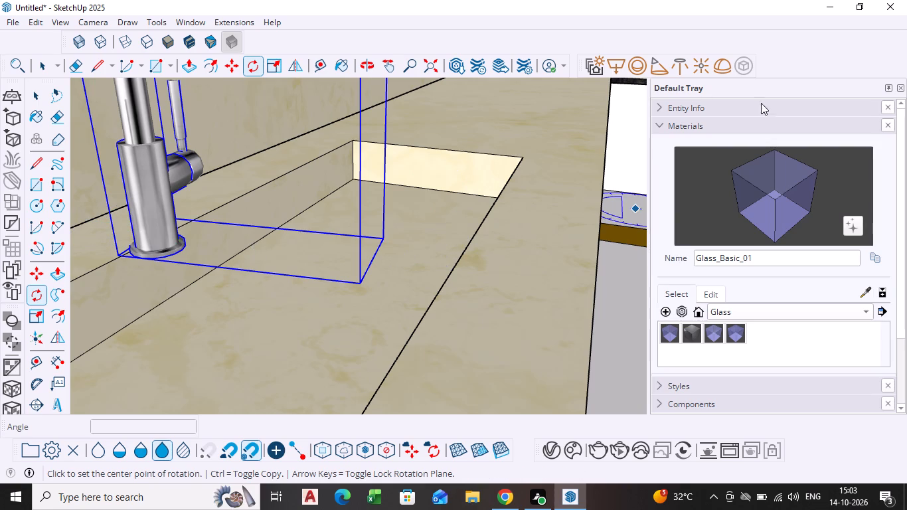
pyautogui.scroll(-8, 392, 259)
pyautogui.moveTo(425, 243); pyautogui.dragTo(369, 275, button='middle')
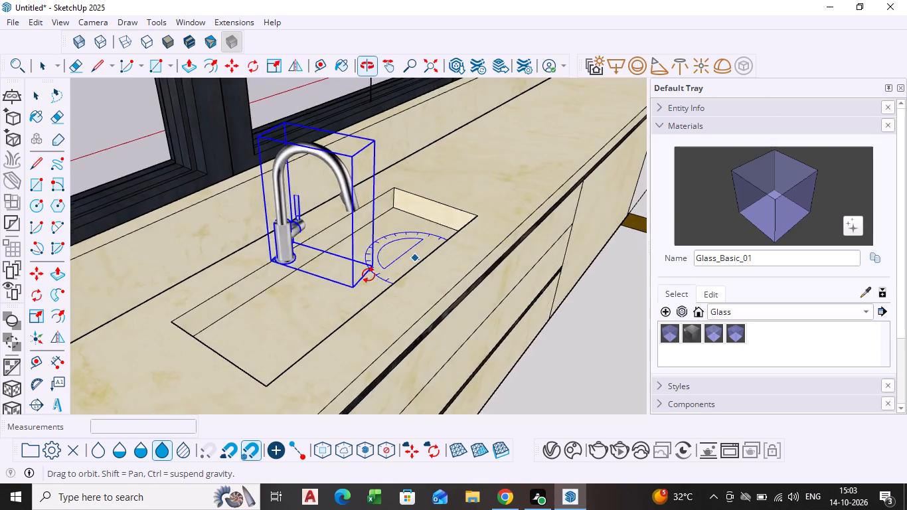
pyautogui.moveTo(369, 275); pyautogui.dragTo(370, 275, button='middle')
pyautogui.scroll(4, 300, 266)
pyautogui.press('space')
pyautogui.click(284, 252)
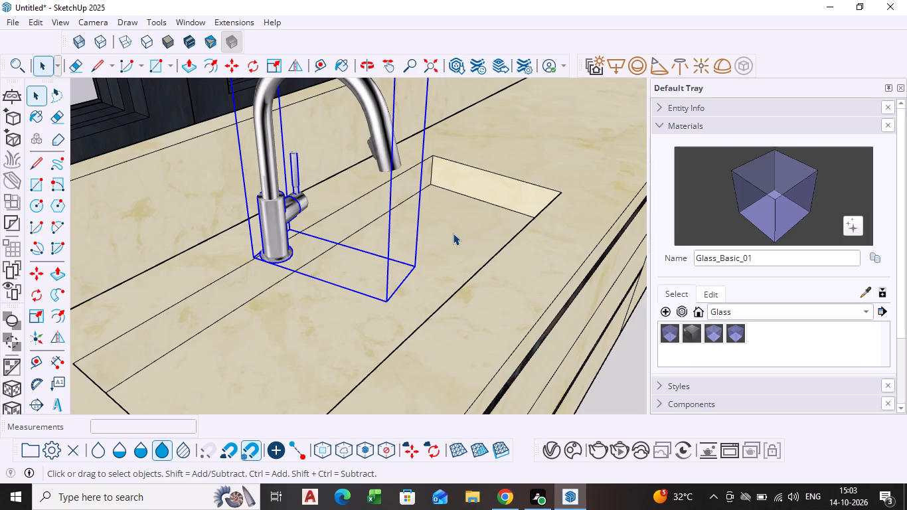
pyautogui.press('m')
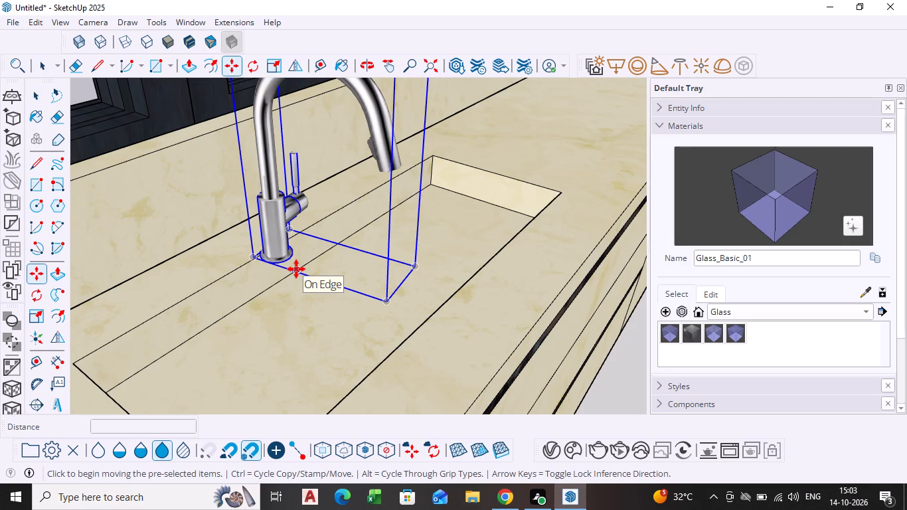
pyautogui.click(252, 260)
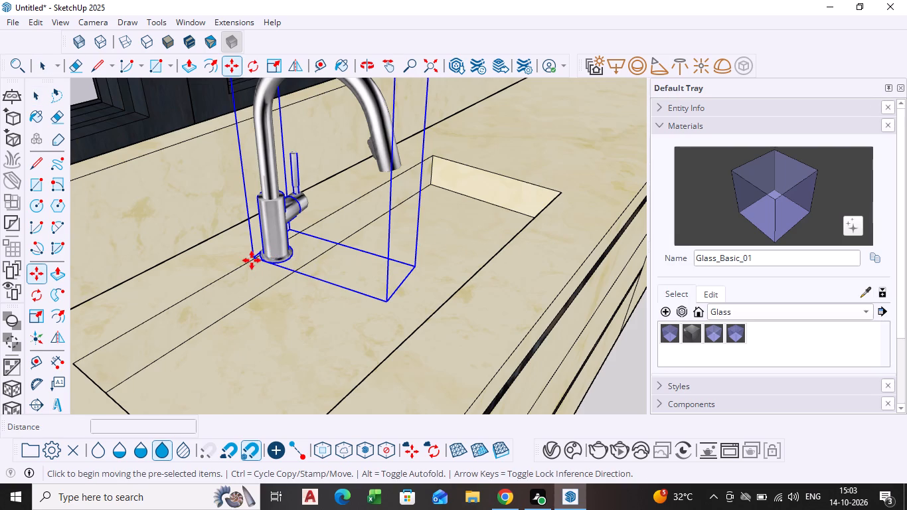
pyautogui.click(238, 246)
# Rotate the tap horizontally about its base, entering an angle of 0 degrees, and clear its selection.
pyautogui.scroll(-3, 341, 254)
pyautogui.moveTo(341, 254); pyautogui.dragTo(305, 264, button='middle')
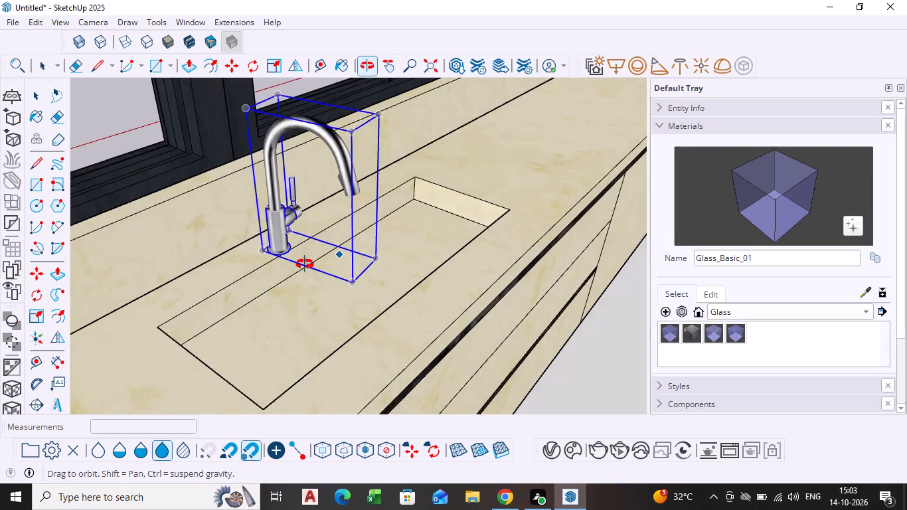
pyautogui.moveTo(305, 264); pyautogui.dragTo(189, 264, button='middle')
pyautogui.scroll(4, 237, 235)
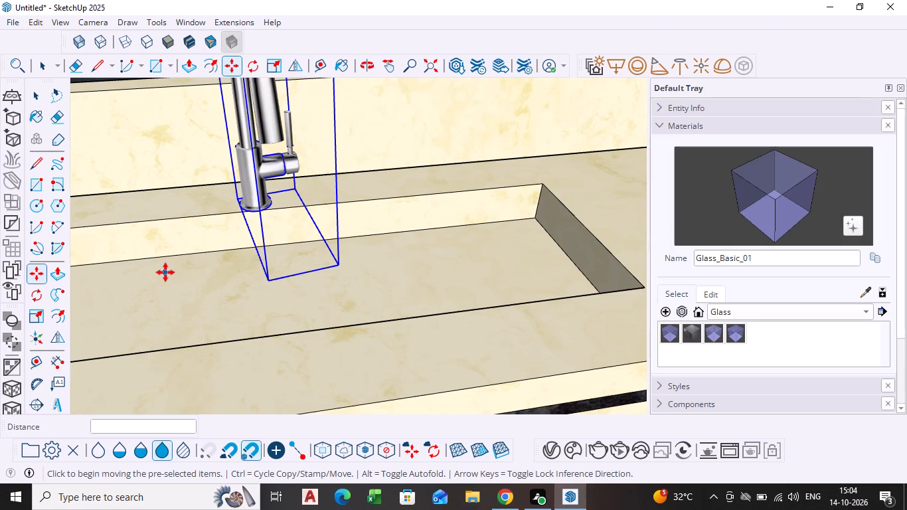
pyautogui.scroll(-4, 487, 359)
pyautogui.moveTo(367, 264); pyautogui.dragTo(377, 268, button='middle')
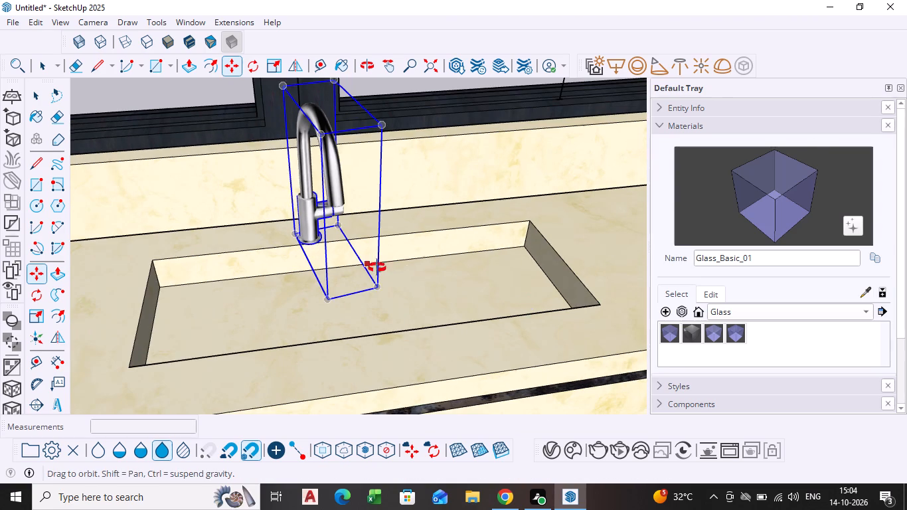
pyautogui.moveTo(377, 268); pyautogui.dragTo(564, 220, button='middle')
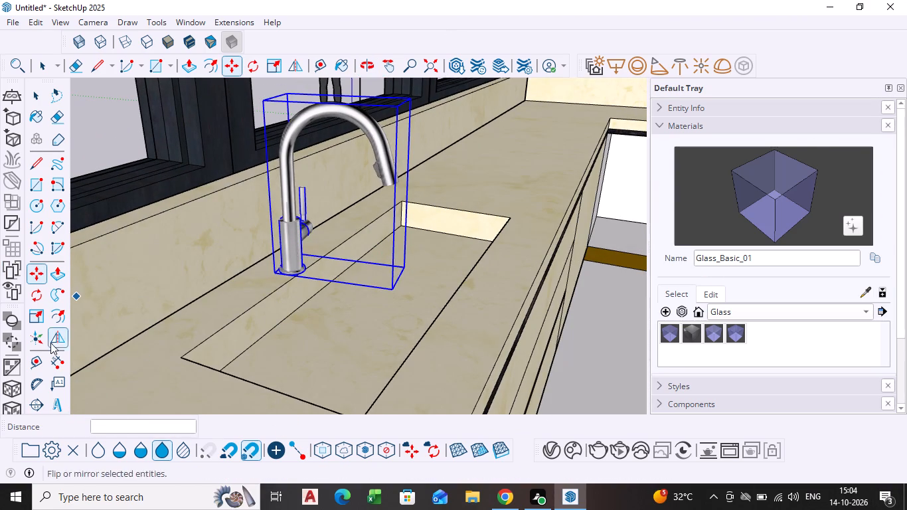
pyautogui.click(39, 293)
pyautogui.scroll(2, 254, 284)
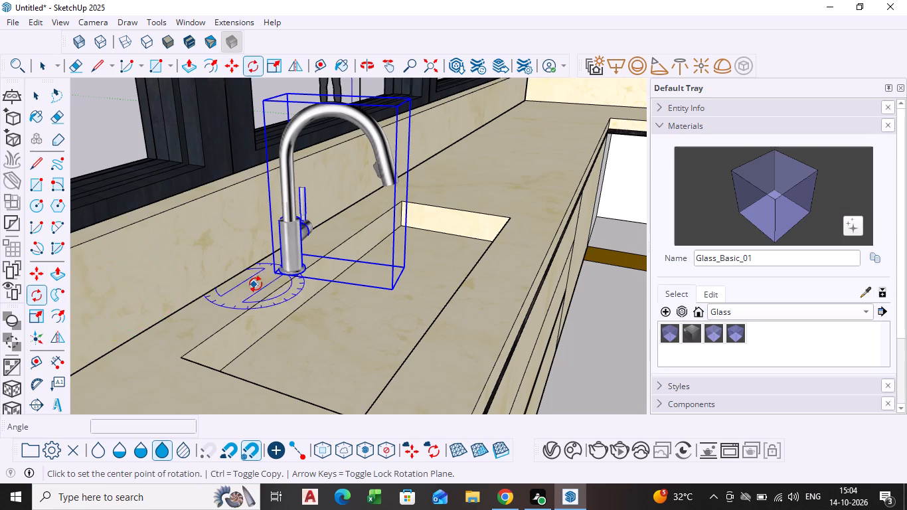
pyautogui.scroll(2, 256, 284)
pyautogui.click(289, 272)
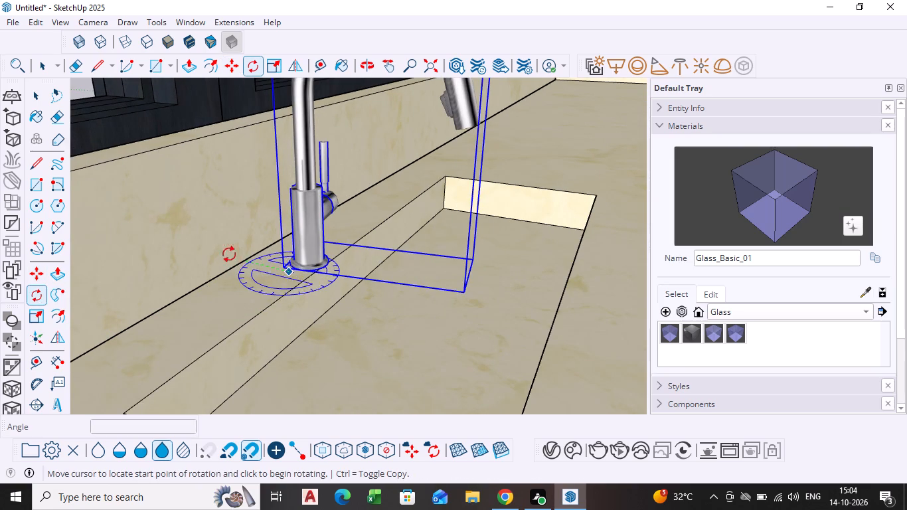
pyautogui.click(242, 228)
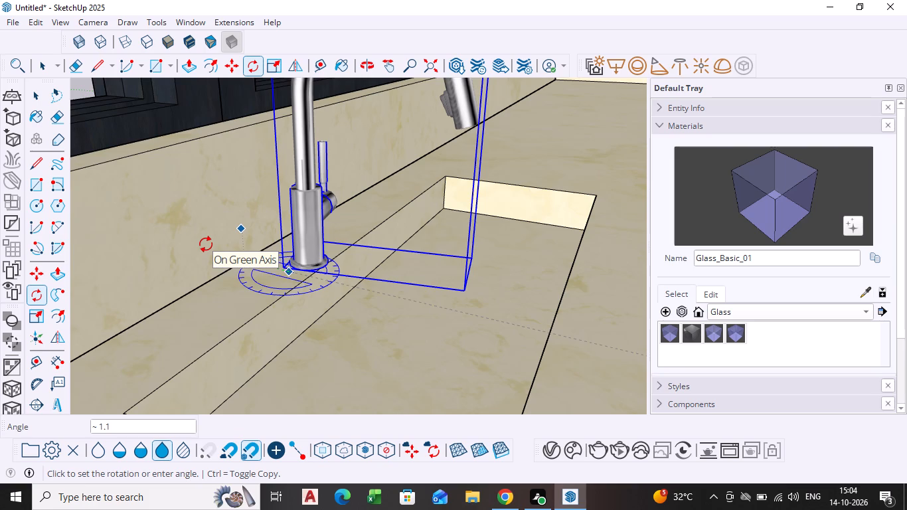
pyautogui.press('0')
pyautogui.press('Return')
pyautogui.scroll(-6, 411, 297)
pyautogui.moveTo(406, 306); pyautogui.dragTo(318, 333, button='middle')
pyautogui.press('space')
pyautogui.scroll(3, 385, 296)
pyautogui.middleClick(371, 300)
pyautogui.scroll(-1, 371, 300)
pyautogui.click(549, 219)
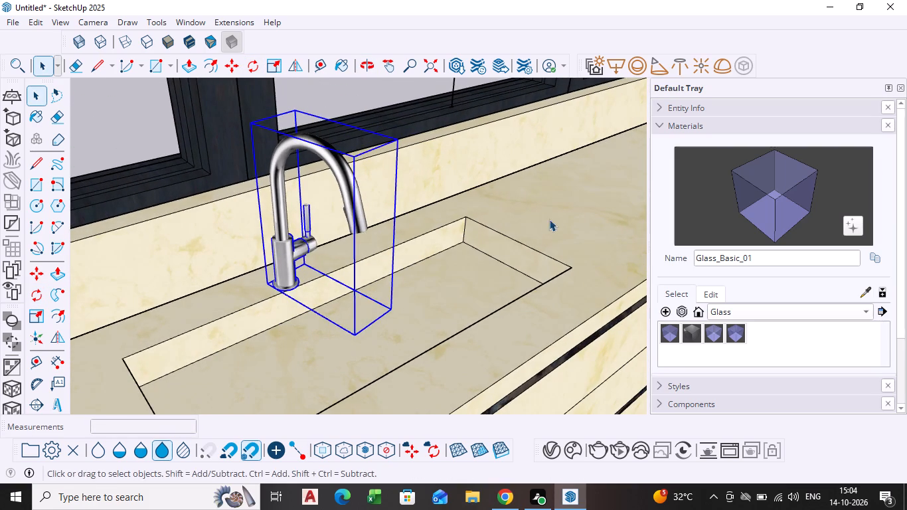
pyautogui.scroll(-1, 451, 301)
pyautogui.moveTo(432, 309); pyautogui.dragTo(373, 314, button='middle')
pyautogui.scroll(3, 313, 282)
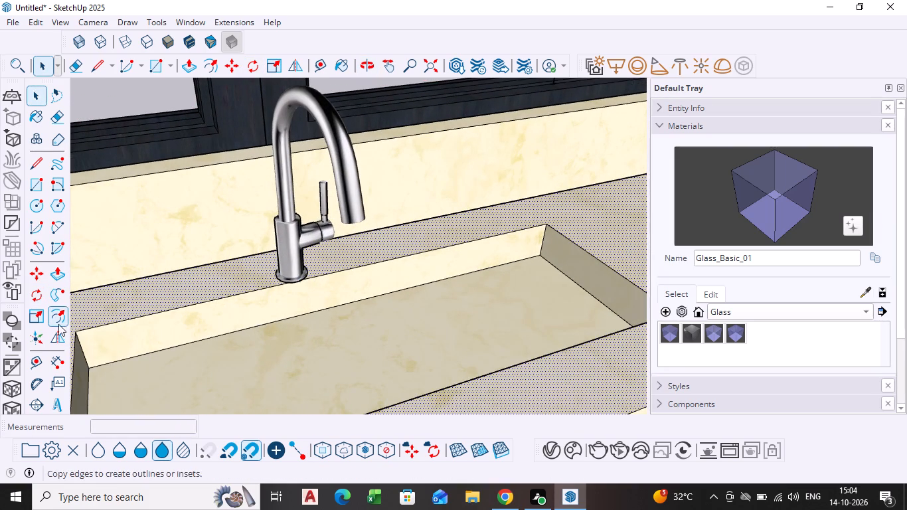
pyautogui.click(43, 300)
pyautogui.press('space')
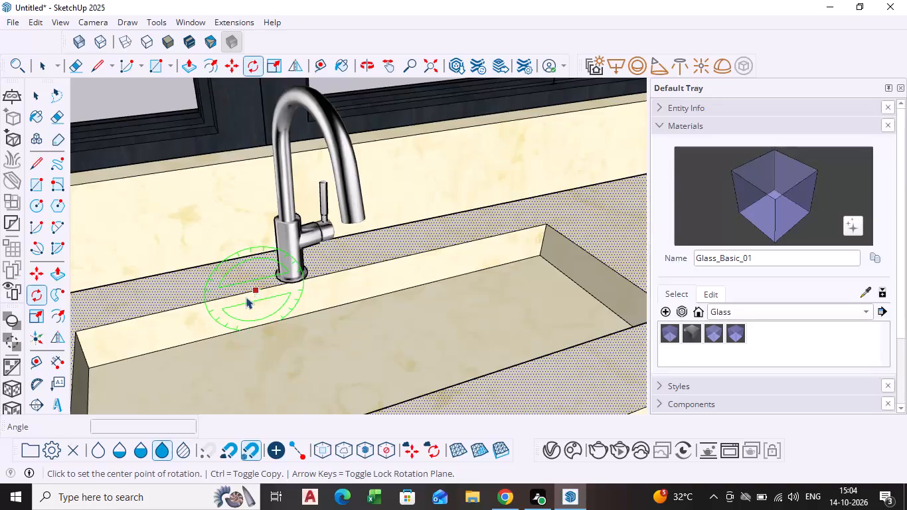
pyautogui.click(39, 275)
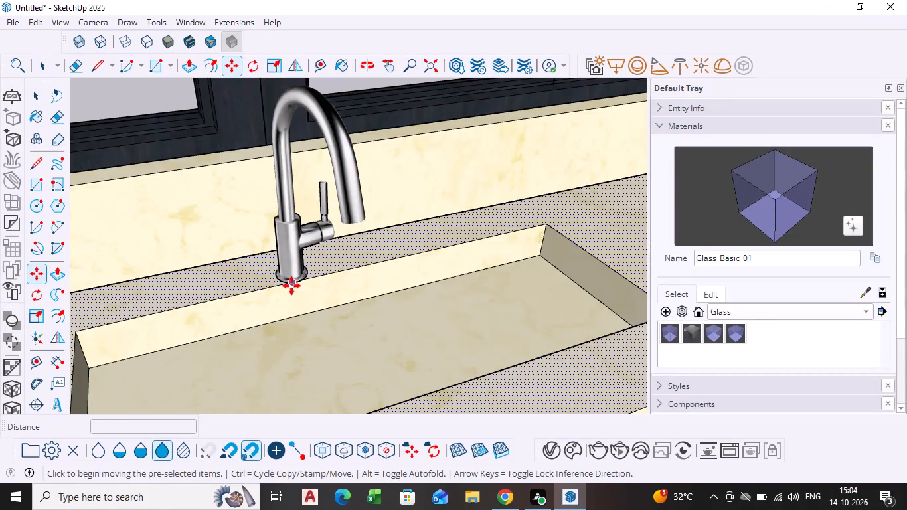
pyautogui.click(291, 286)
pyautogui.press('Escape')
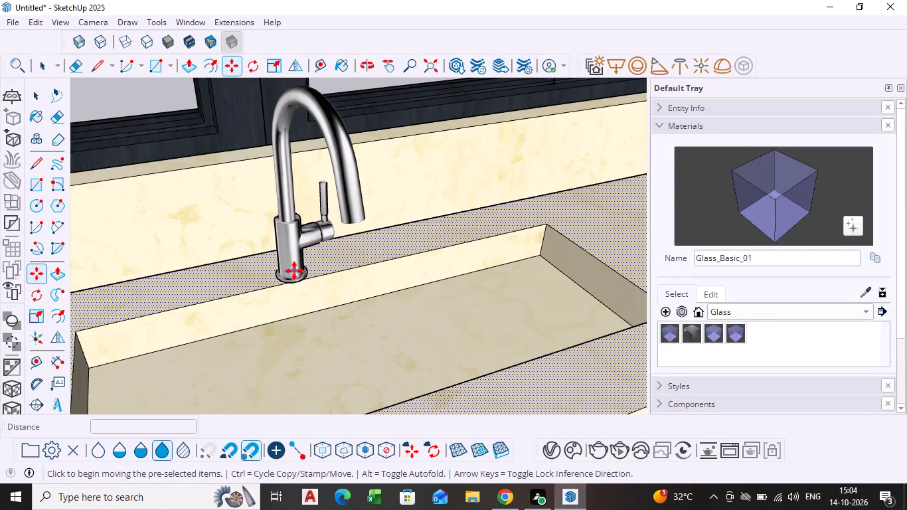
# Move the tap about 5/8" farther back across the counter toward the window wall, clear of the sink edge.
pyautogui.press('space')
pyautogui.click(292, 266)
pyautogui.click(37, 278)
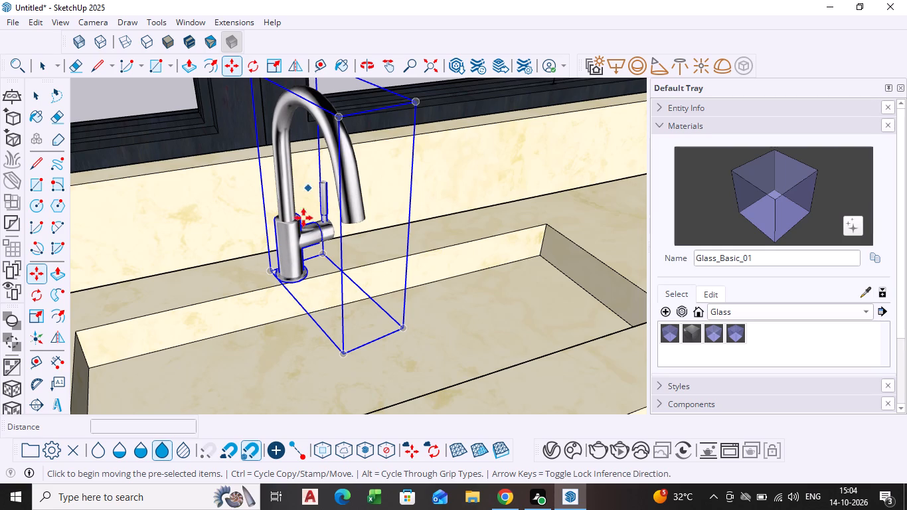
pyautogui.click(274, 272)
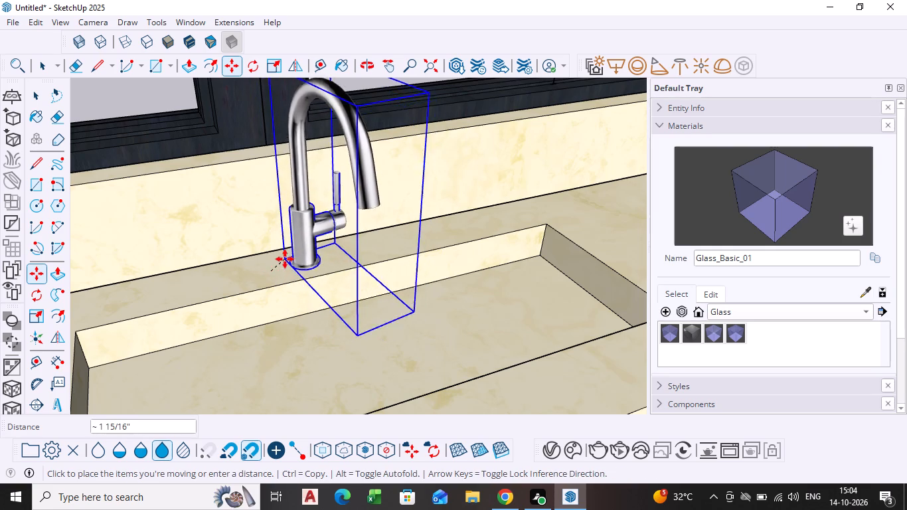
pyautogui.scroll(5, 285, 259)
pyautogui.click(265, 269)
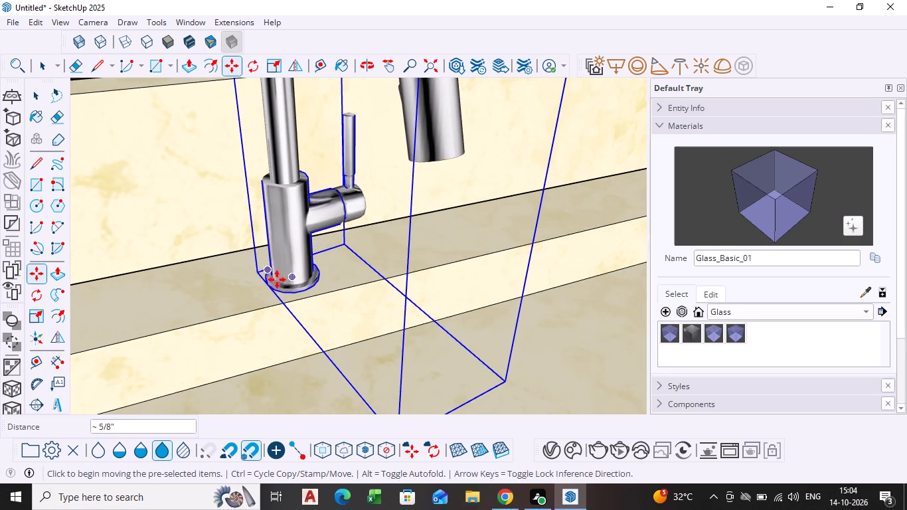
pyautogui.press('space')
pyautogui.click(582, 303)
# Examine the tap's position and proportions against the sink, counter and windows from several viewpoints.
pyautogui.scroll(-13, 549, 305)
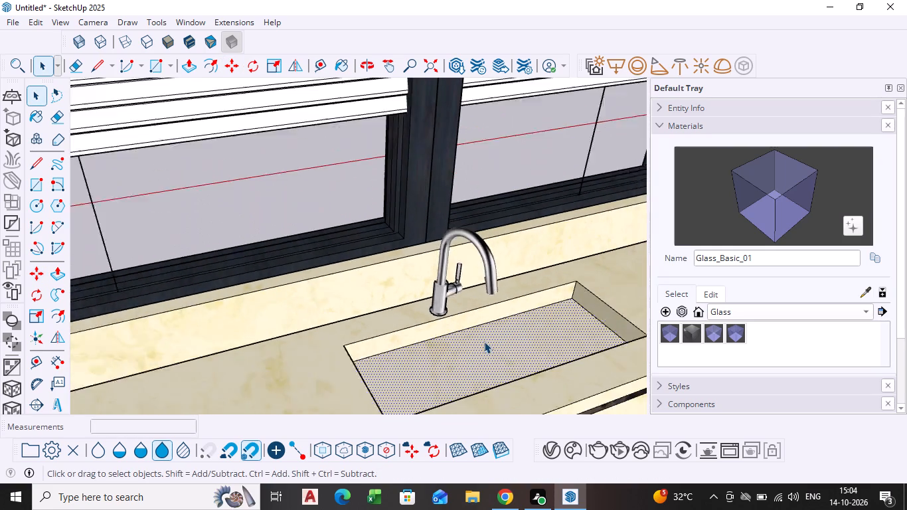
pyautogui.scroll(-7, 484, 341)
pyautogui.moveTo(467, 377); pyautogui.dragTo(437, 278, button='middle')
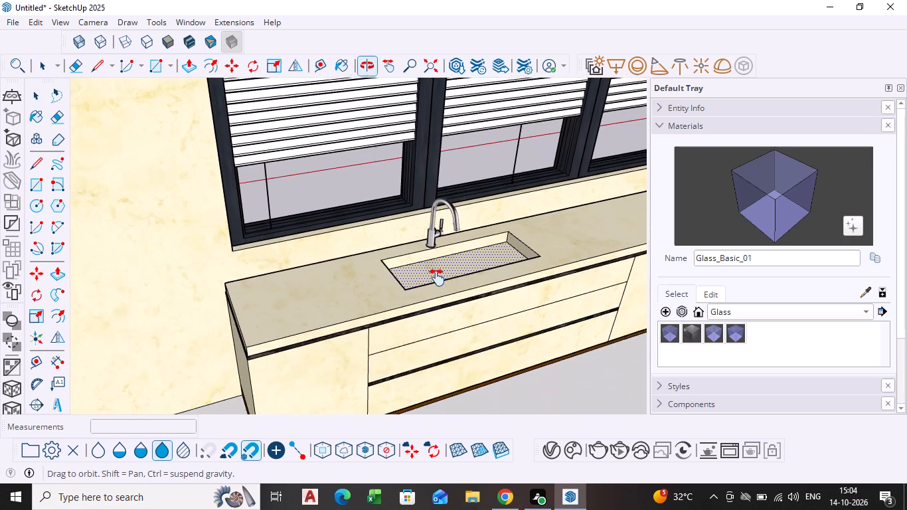
pyautogui.moveTo(437, 278); pyautogui.dragTo(436, 276, button='middle')
pyautogui.moveTo(436, 299); pyautogui.dragTo(590, 258, button='middle')
pyautogui.scroll(8, 329, 240)
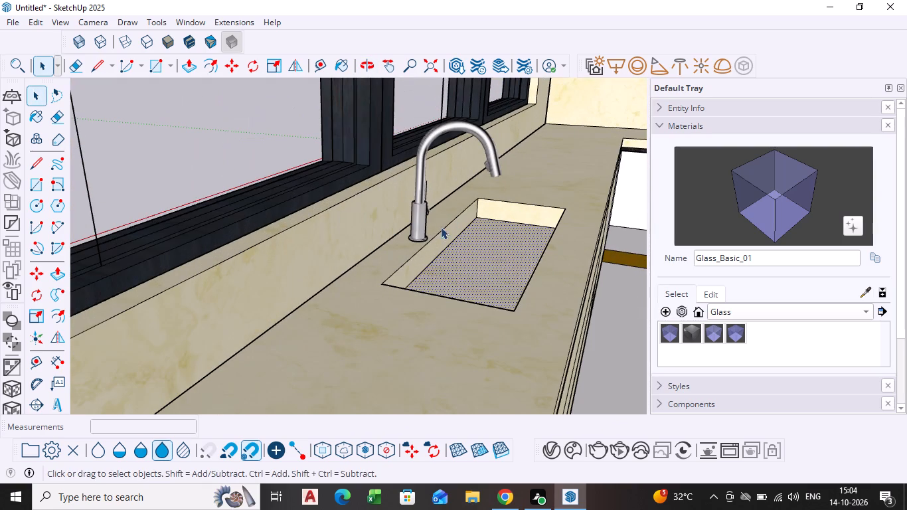
pyautogui.click(419, 223)
pyautogui.scroll(4, 424, 222)
pyautogui.scroll(-1, 491, 236)
pyautogui.moveTo(491, 236); pyautogui.dragTo(477, 249, button='middle')
pyautogui.scroll(-12, 480, 252)
pyautogui.keyDown('shift'); pyautogui.moveTo(530, 315); pyautogui.dragTo(418, 241, button='middle'); pyautogui.keyUp('shift')
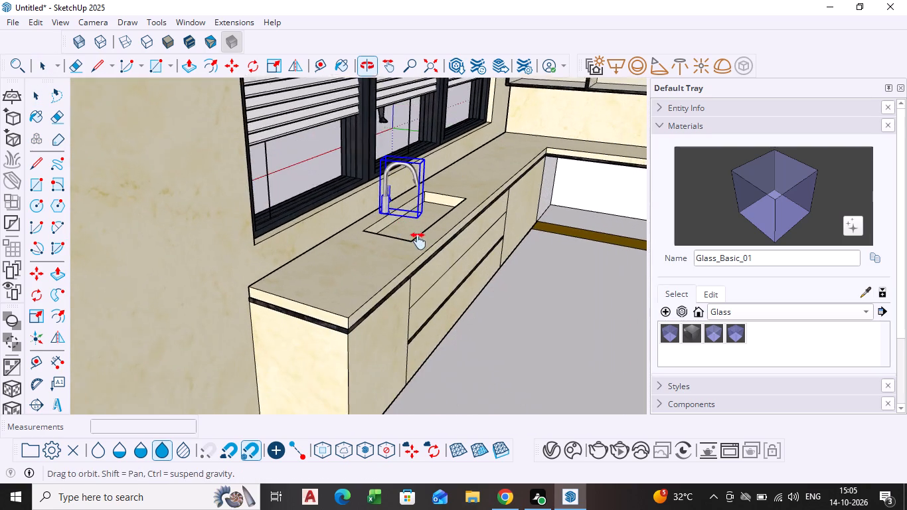
pyautogui.keyDown('shift'); pyautogui.moveTo(418, 241); pyautogui.dragTo(415, 238, button='middle'); pyautogui.keyUp('shift')
pyautogui.click(539, 306)
pyautogui.scroll(-8, 536, 309)
pyautogui.scroll(6, 447, 298)
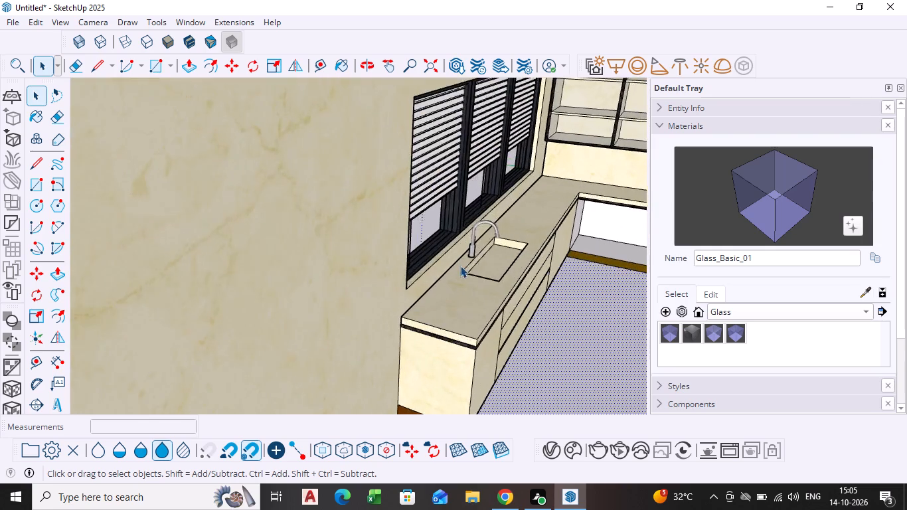
pyautogui.scroll(13, 460, 266)
# Scale the tap from its bottom sink-side edge by about 1.15 along green and 1.22 along blue.
pyautogui.click(478, 255)
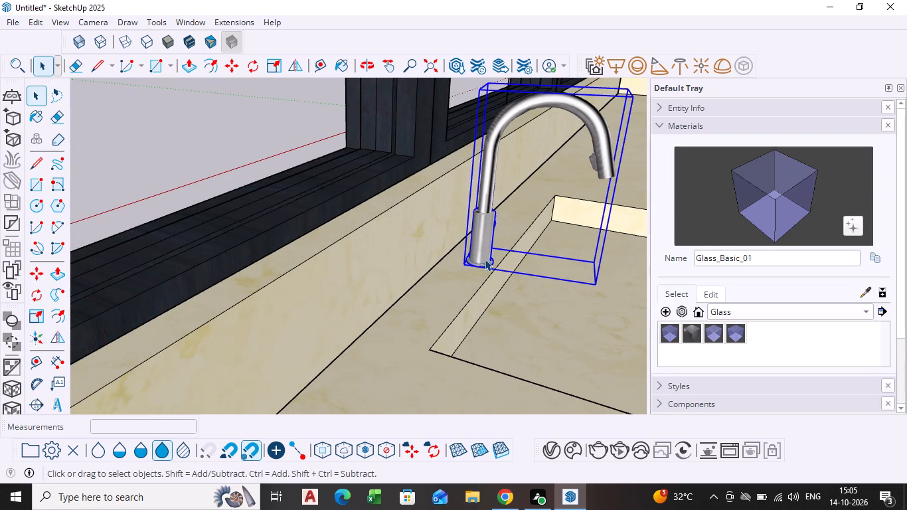
pyautogui.click(36, 309)
pyautogui.scroll(1, 365, 264)
pyautogui.scroll(-1, 571, 274)
pyautogui.moveTo(552, 283); pyautogui.dragTo(527, 294, button='middle')
pyautogui.scroll(3, 573, 278)
pyautogui.scroll(-1, 621, 305)
pyautogui.moveTo(614, 308); pyautogui.dragTo(539, 319, button='middle')
pyautogui.scroll(2, 602, 355)
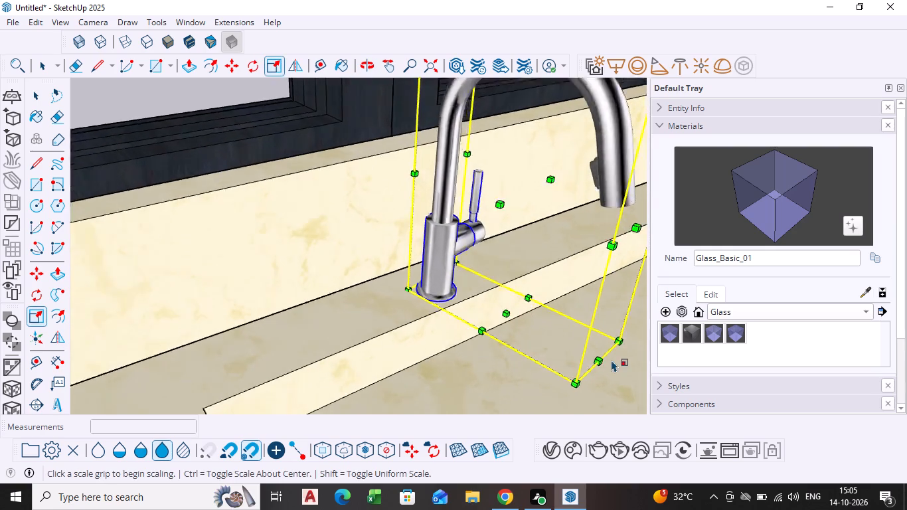
pyautogui.scroll(2, 612, 360)
pyautogui.click(593, 365)
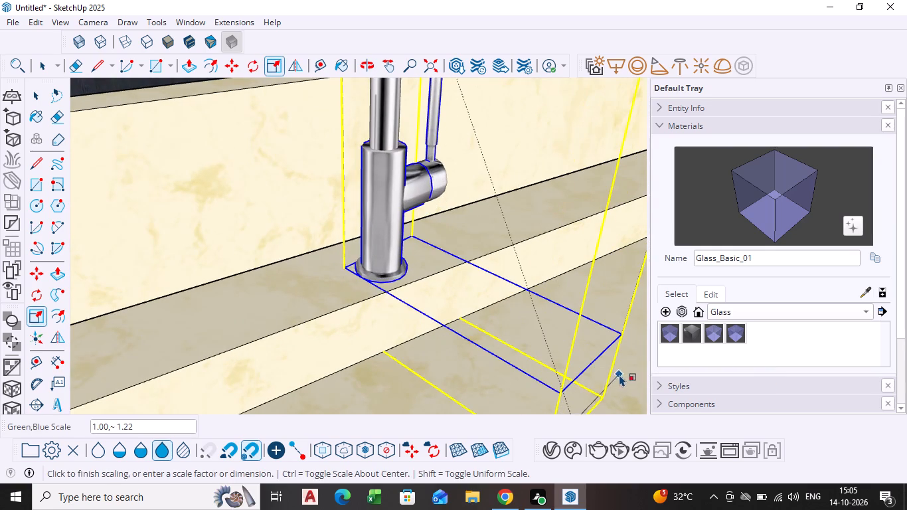
pyautogui.scroll(-4, 533, 343)
pyautogui.keyDown('shift'); pyautogui.moveTo(533, 343); pyautogui.dragTo(448, 283, button='middle'); pyautogui.keyUp('shift')
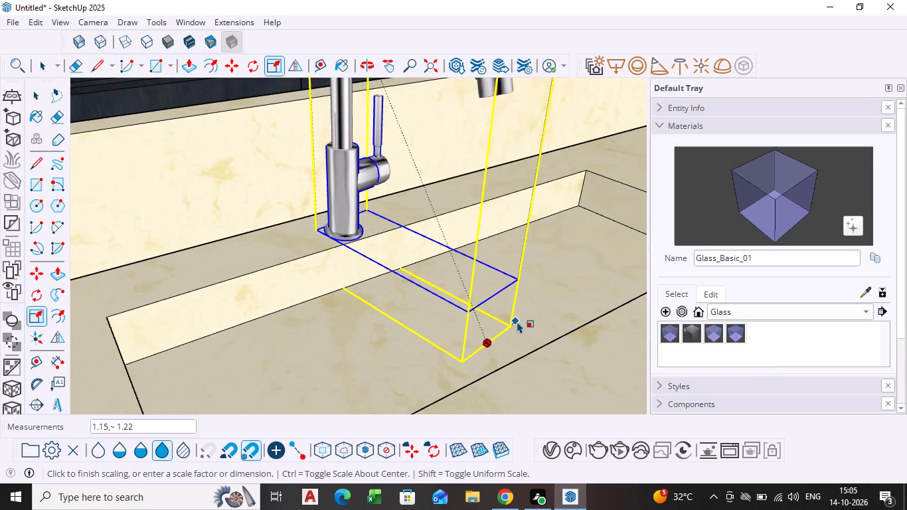
pyautogui.click(517, 321)
# Scale the tap's height upward from its top face by a blue-axis factor of 1.62.
pyautogui.scroll(-8, 430, 260)
pyautogui.moveTo(423, 256); pyautogui.dragTo(394, 349, button='middle')
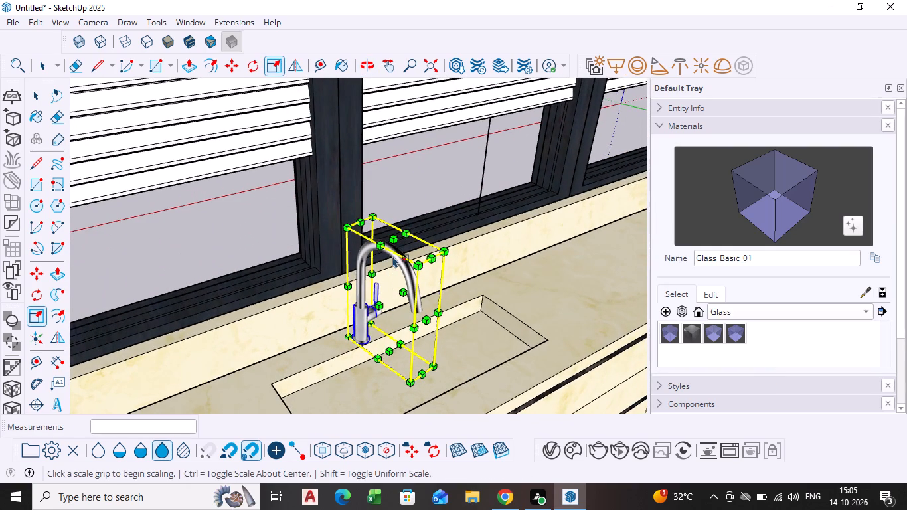
pyautogui.click(394, 241)
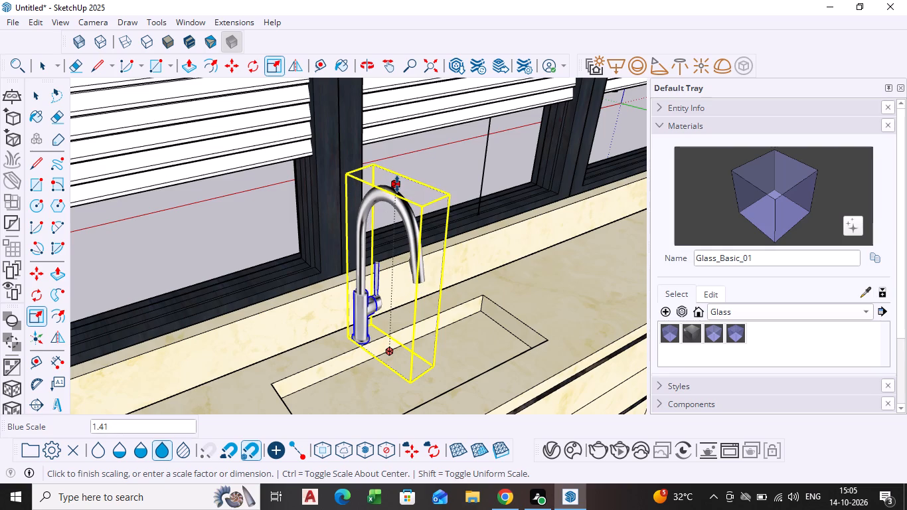
pyautogui.click(403, 153)
pyautogui.moveTo(412, 263); pyautogui.dragTo(412, 264, button='middle')
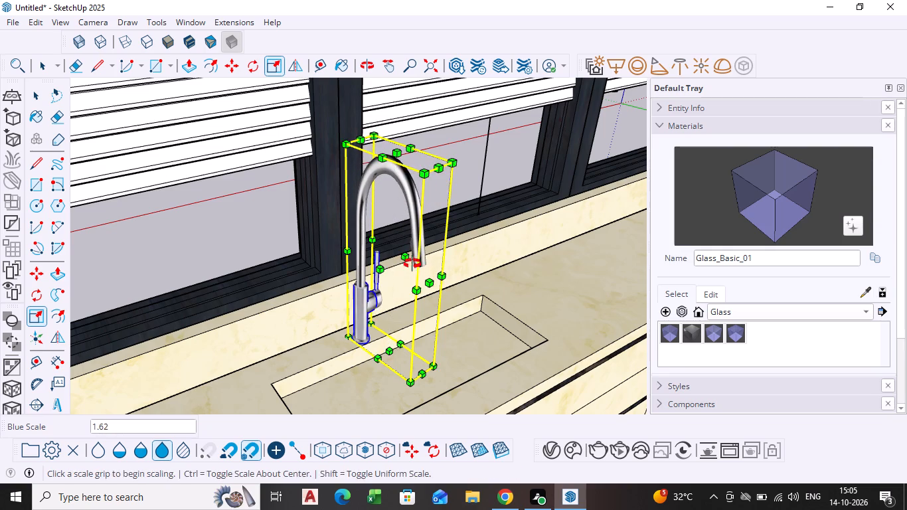
# Stretch the tap along the green axis so its spout reaches farther over the basin.
pyautogui.moveTo(412, 264); pyautogui.dragTo(519, 273, button='middle')
pyautogui.scroll(3, 450, 286)
pyautogui.moveTo(473, 268); pyautogui.dragTo(459, 274, button='middle')
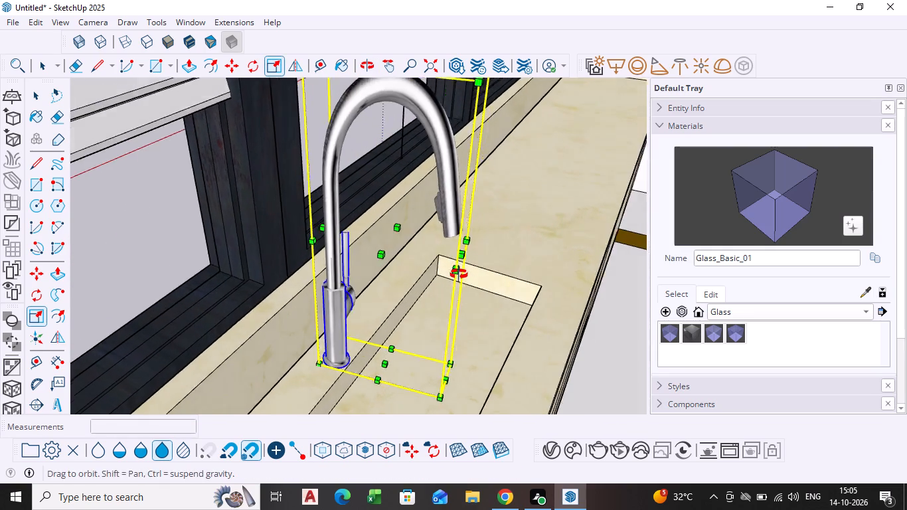
pyautogui.moveTo(459, 274); pyautogui.dragTo(450, 274, button='middle')
pyautogui.scroll(3, 440, 286)
pyautogui.click(383, 262)
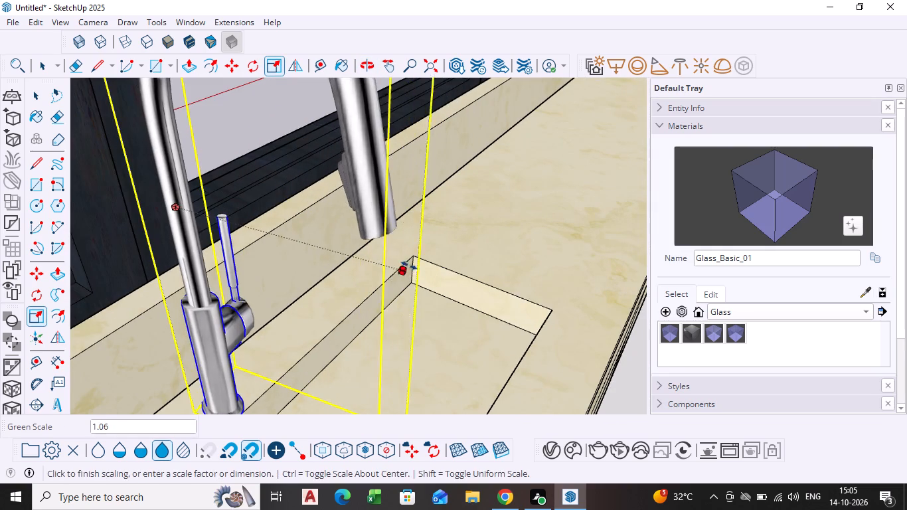
pyautogui.click(450, 270)
pyautogui.press('space')
pyautogui.click(571, 253)
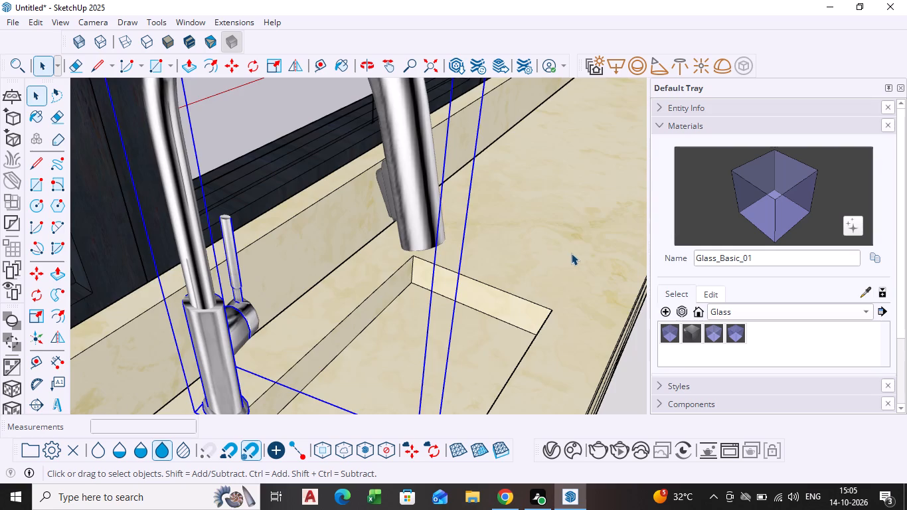
# Move the tap about 1 5/8" away from the sink cutout toward the window wall, keeping its base on the counter.
pyautogui.scroll(-8, 483, 282)
pyautogui.moveTo(426, 343); pyautogui.dragTo(442, 288, button='middle')
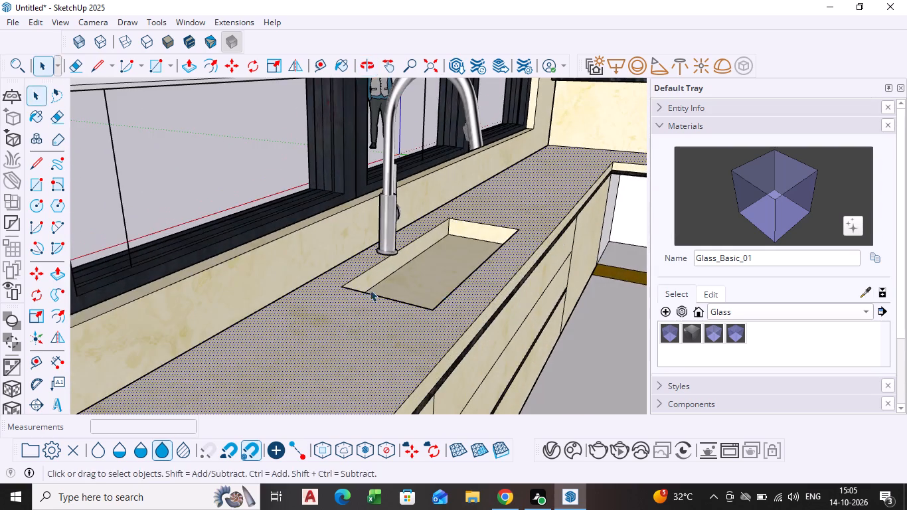
pyautogui.moveTo(369, 288); pyautogui.dragTo(385, 259, button='middle')
pyautogui.scroll(10, 392, 205)
pyautogui.moveTo(390, 268); pyautogui.dragTo(405, 247, button='middle')
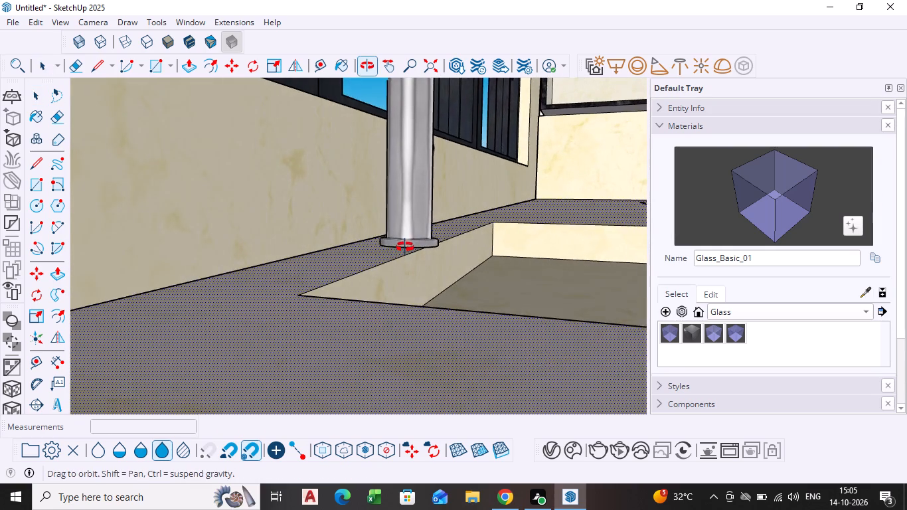
pyautogui.moveTo(405, 247); pyautogui.dragTo(405, 246, button='middle')
pyautogui.scroll(4, 406, 245)
pyautogui.click(415, 241)
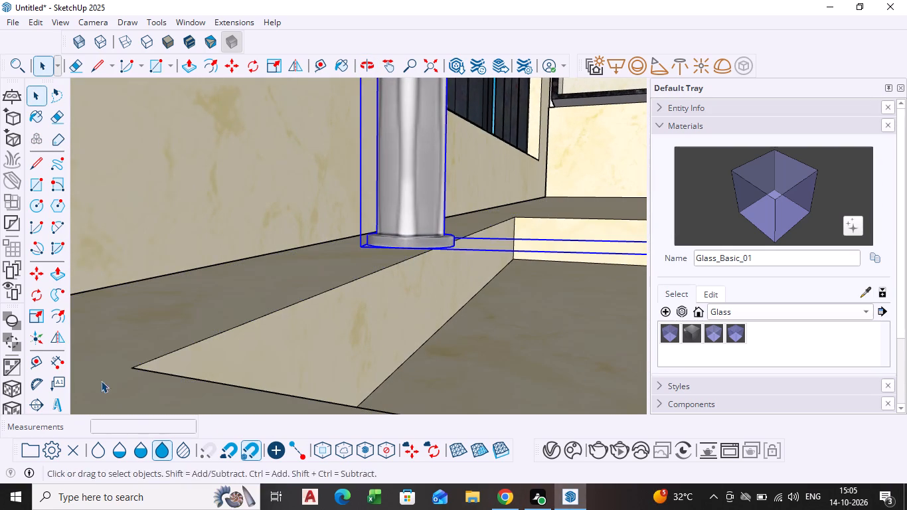
pyautogui.click(32, 274)
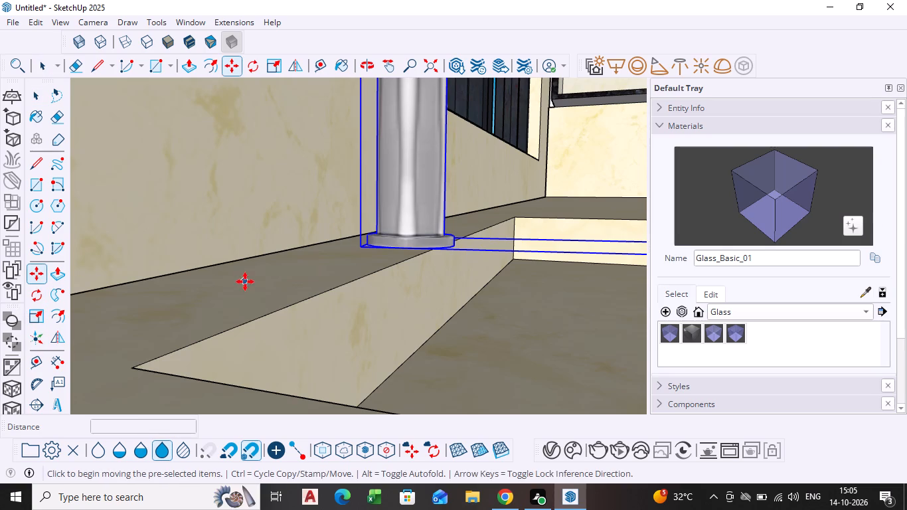
pyautogui.scroll(4, 245, 282)
pyautogui.click(401, 235)
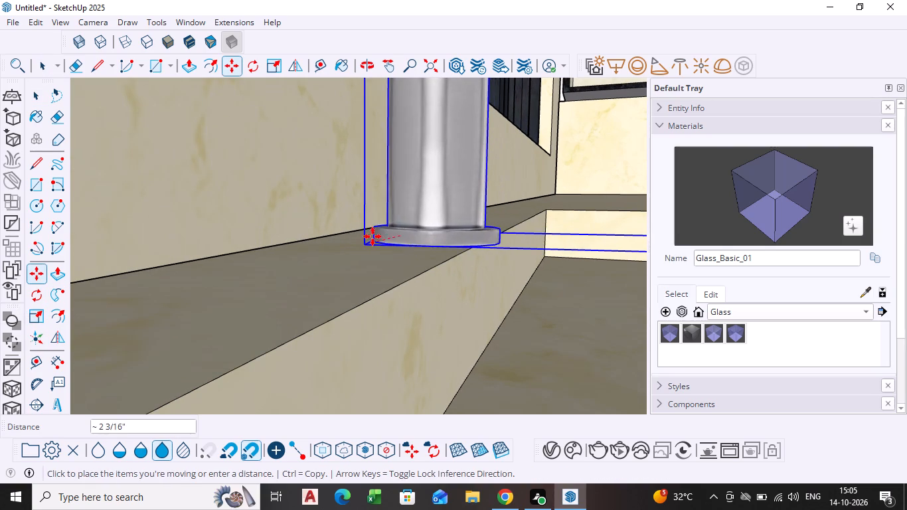
pyautogui.click(358, 233)
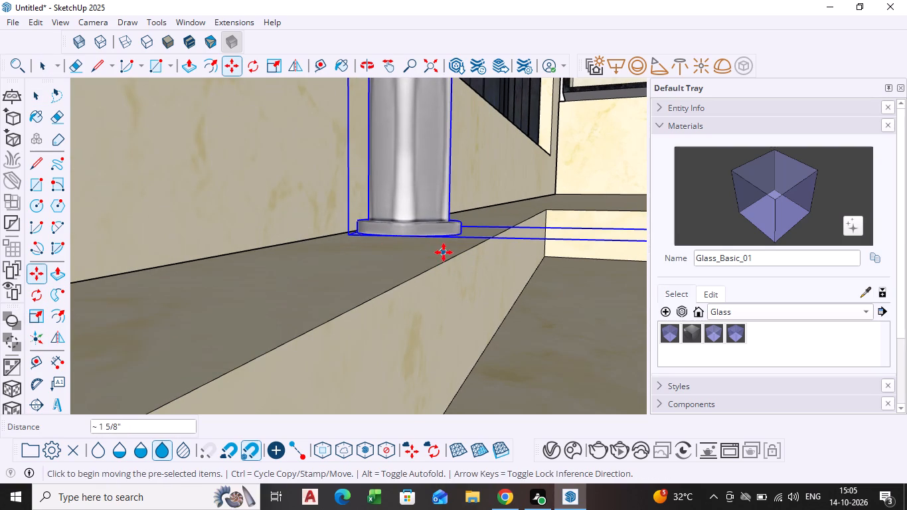
pyautogui.press('space')
pyautogui.scroll(-13, 457, 286)
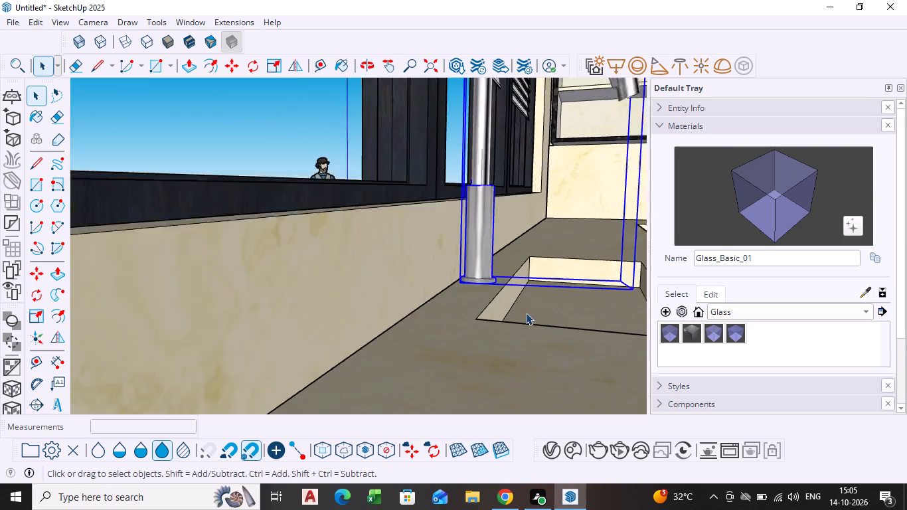
pyautogui.scroll(-8, 526, 313)
pyautogui.moveTo(525, 313); pyautogui.dragTo(461, 334, button='middle')
pyautogui.scroll(1, 461, 334)
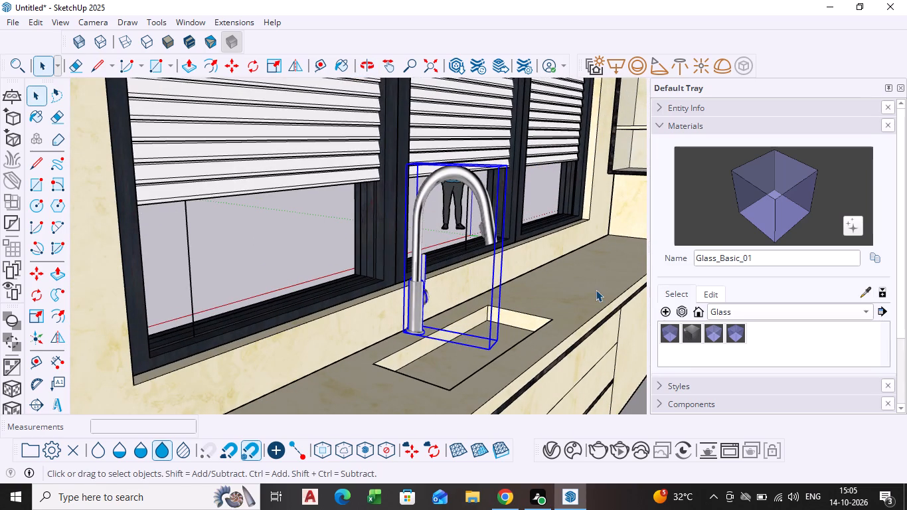
pyautogui.click(596, 290)
# Scale the tap's height down slightly along the blue axis from its top face.
pyautogui.scroll(-8, 585, 307)
pyautogui.moveTo(557, 357); pyautogui.dragTo(482, 353, button='middle')
pyautogui.scroll(-3, 481, 353)
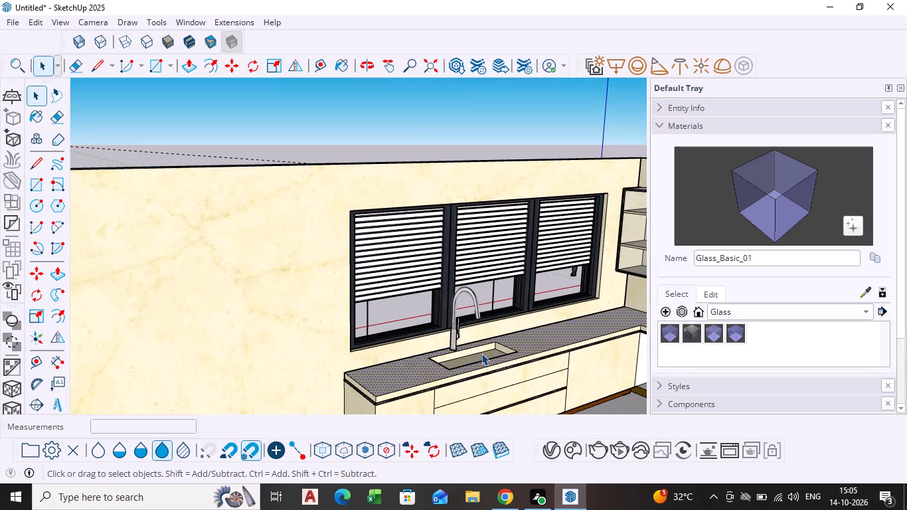
pyautogui.keyDown('shift'); pyautogui.scroll(-1, 455, 331); pyautogui.keyUp('shift')
pyautogui.keyDown('shift'); pyautogui.moveTo(453, 328); pyautogui.dragTo(435, 303, button='middle'); pyautogui.keyUp('shift')
pyautogui.scroll(5, 442, 297)
pyautogui.click(456, 257)
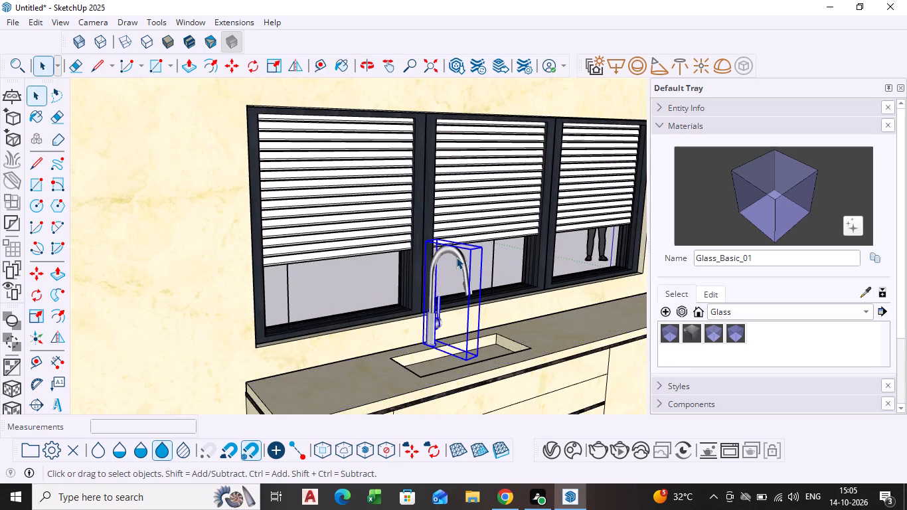
pyautogui.scroll(3, 456, 257)
pyautogui.click(39, 325)
pyautogui.moveTo(343, 256); pyautogui.dragTo(343, 262, button='middle')
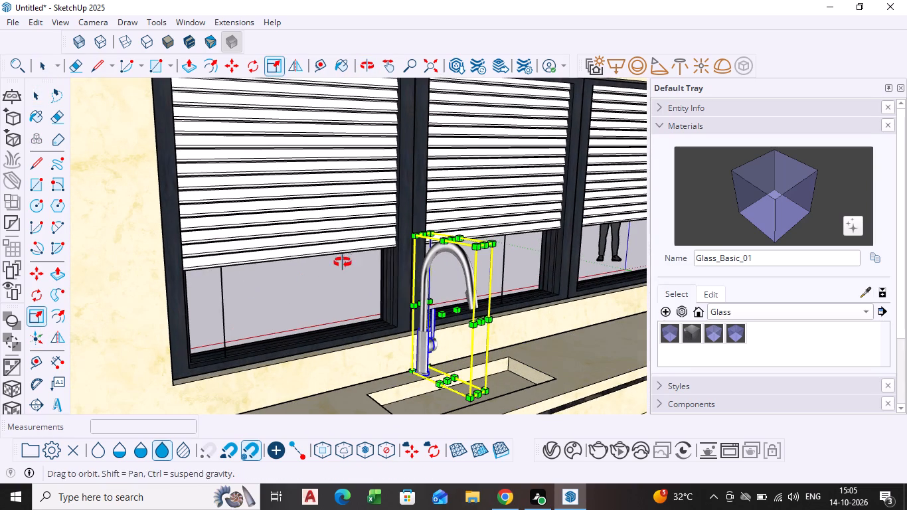
pyautogui.moveTo(343, 262); pyautogui.dragTo(339, 305, button='middle')
pyautogui.scroll(4, 445, 242)
pyautogui.click(457, 243)
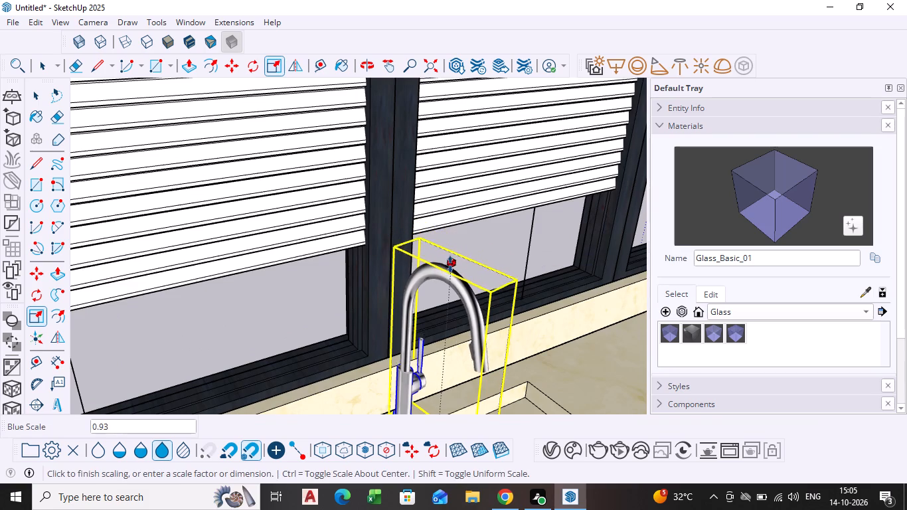
pyautogui.click(449, 278)
pyautogui.press('space')
pyautogui.click(594, 344)
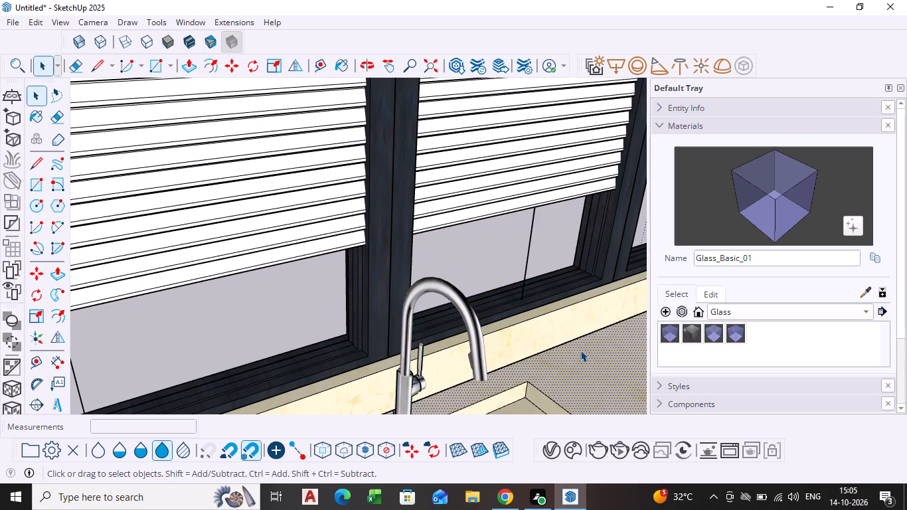
# Examine the resized tap against the sink, windows and the whole run of kitchen cabinets from several viewpoints.
pyautogui.scroll(-6, 493, 364)
pyautogui.moveTo(493, 365); pyautogui.dragTo(390, 268, button='middle')
pyautogui.moveTo(424, 349); pyautogui.dragTo(554, 339, button='middle')
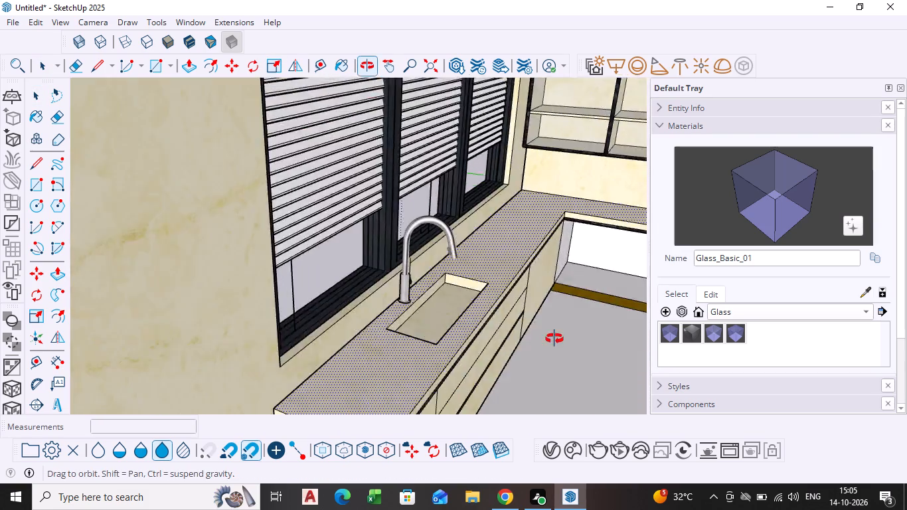
pyautogui.moveTo(554, 339); pyautogui.dragTo(555, 305, button='middle')
pyautogui.scroll(-8, 500, 340)
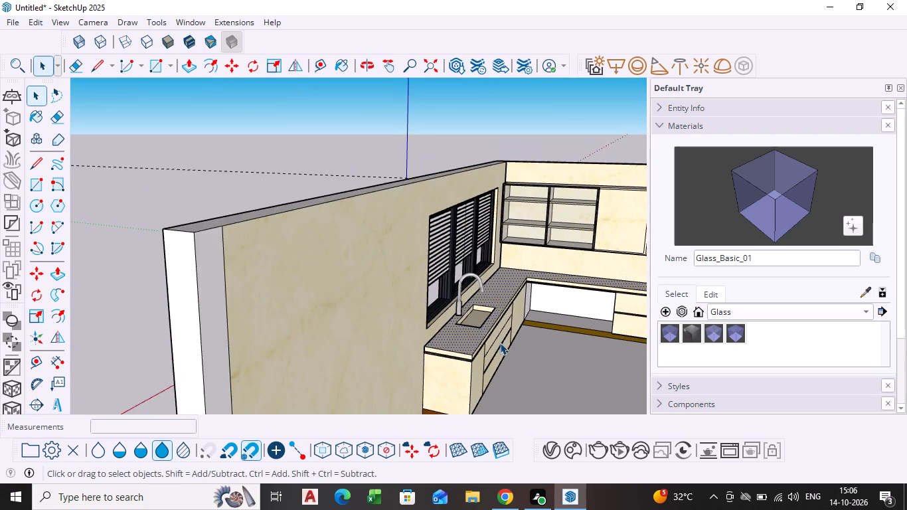
pyautogui.keyDown('shift'); pyautogui.moveTo(497, 343); pyautogui.dragTo(374, 270, button='middle'); pyautogui.keyUp('shift')
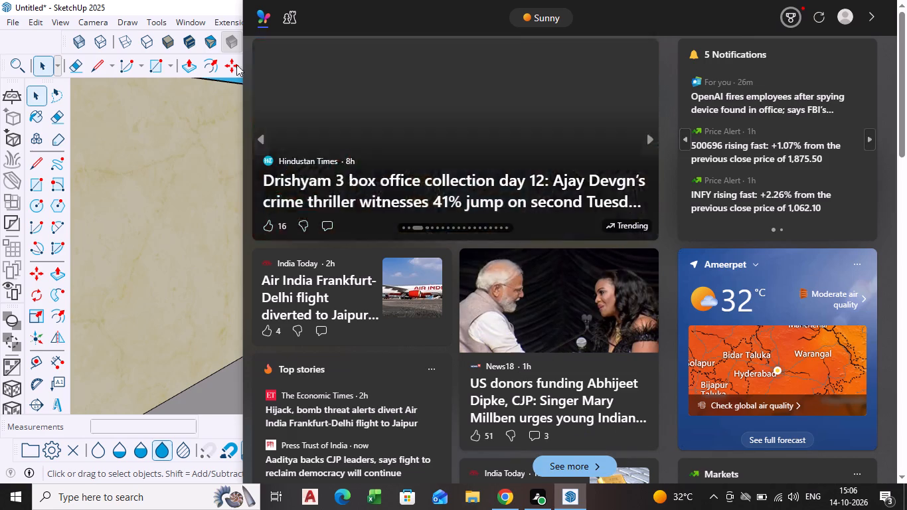
pyautogui.press('space')
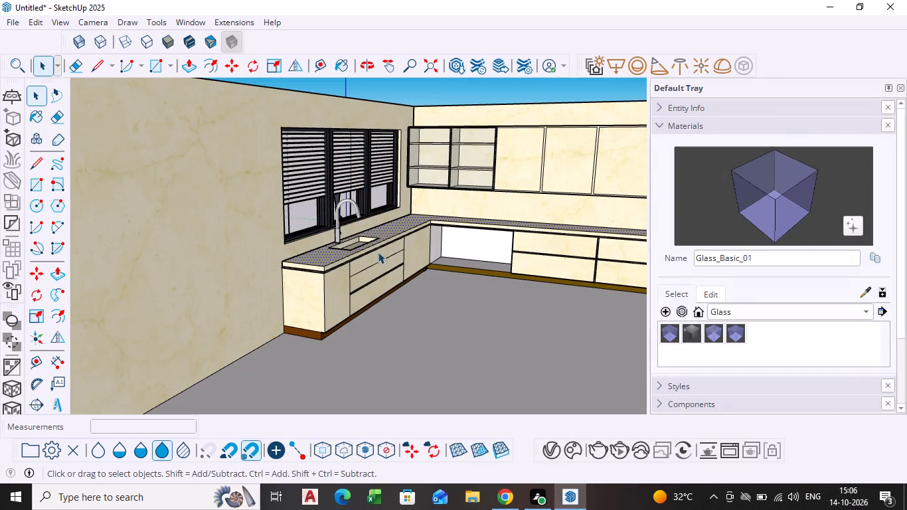
pyautogui.scroll(-2, 376, 256)
pyautogui.keyDown('shift'); pyautogui.moveTo(371, 256); pyautogui.dragTo(278, 220, button='middle'); pyautogui.keyUp('shift')
pyautogui.moveTo(289, 252); pyautogui.dragTo(307, 263, button='middle')
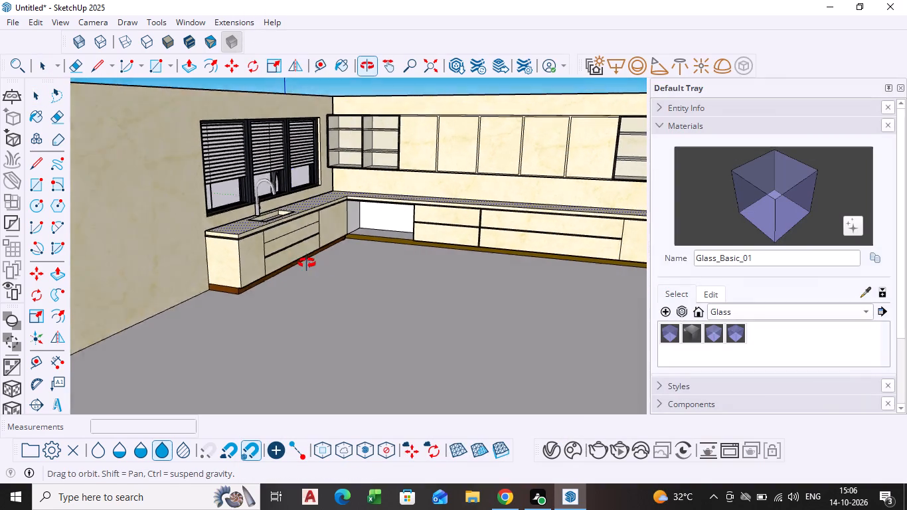
pyautogui.moveTo(307, 263); pyautogui.dragTo(340, 267, button='middle')
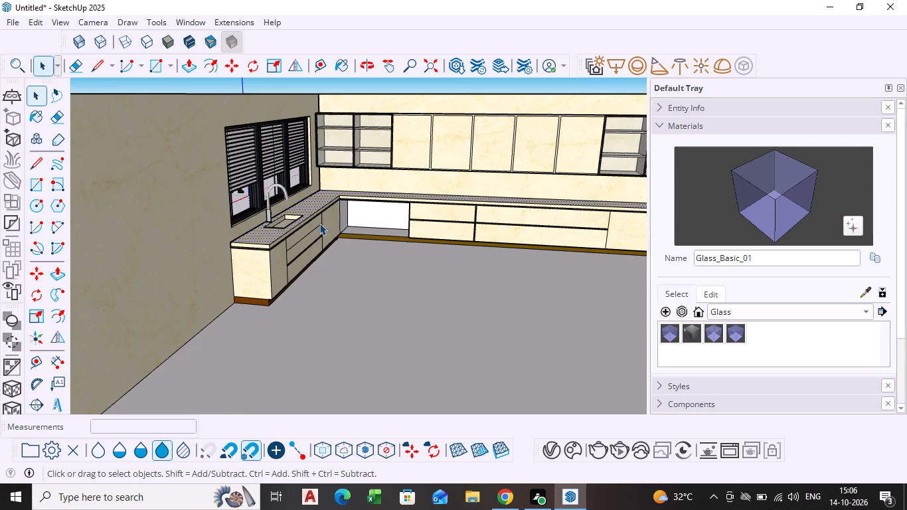
pyautogui.scroll(3, 297, 200)
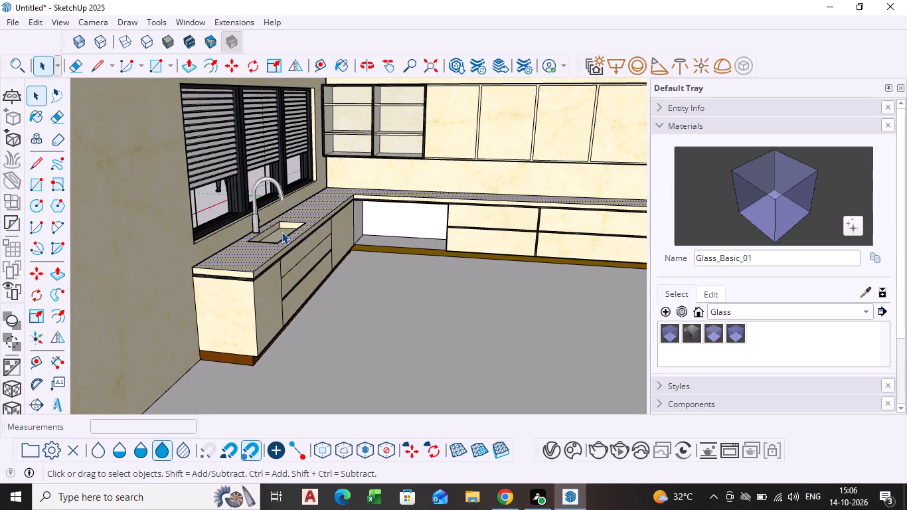
pyautogui.scroll(-1, 284, 234)
pyautogui.moveTo(286, 234); pyautogui.dragTo(314, 226, button='middle')
pyautogui.scroll(5, 314, 226)
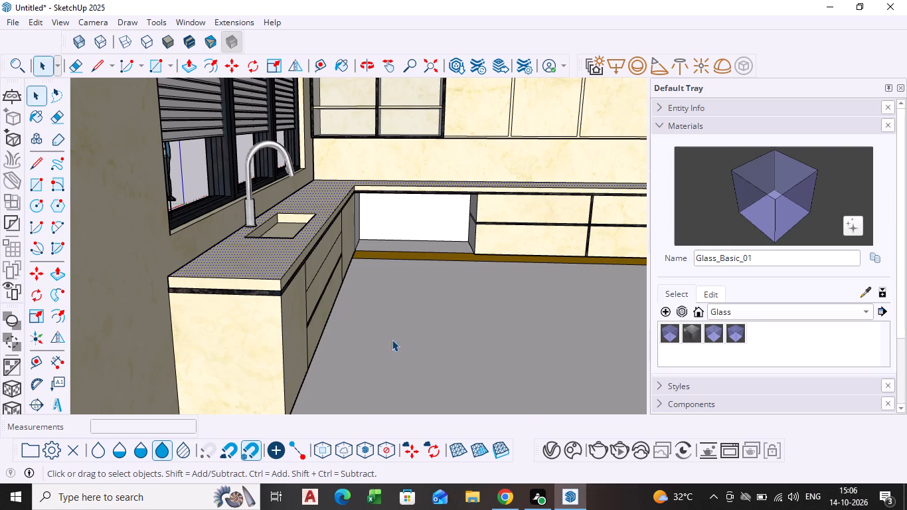
pyautogui.scroll(-1, 308, 336)
pyautogui.moveTo(308, 336); pyautogui.dragTo(286, 344, button='middle')
pyautogui.scroll(-3, 286, 351)
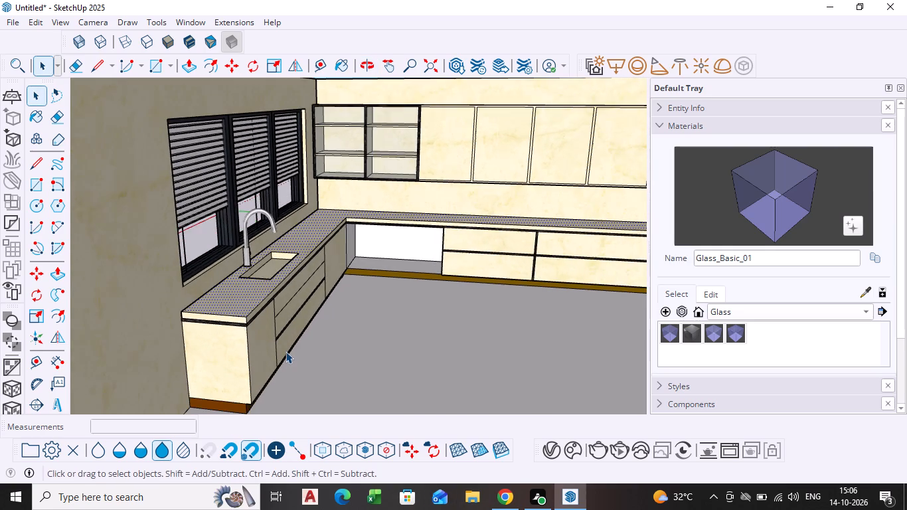
pyautogui.keyDown('shift'); pyautogui.moveTo(284, 351); pyautogui.dragTo(194, 349, button='middle'); pyautogui.keyUp('shift')
pyautogui.scroll(-4, 225, 301)
pyautogui.scroll(-2, 301, 331)
pyautogui.moveTo(301, 331); pyautogui.dragTo(287, 299, button='middle')
pyautogui.press('space')
pyautogui.scroll(-3, 453, 355)
pyautogui.moveTo(452, 355); pyautogui.dragTo(448, 354, button='middle')
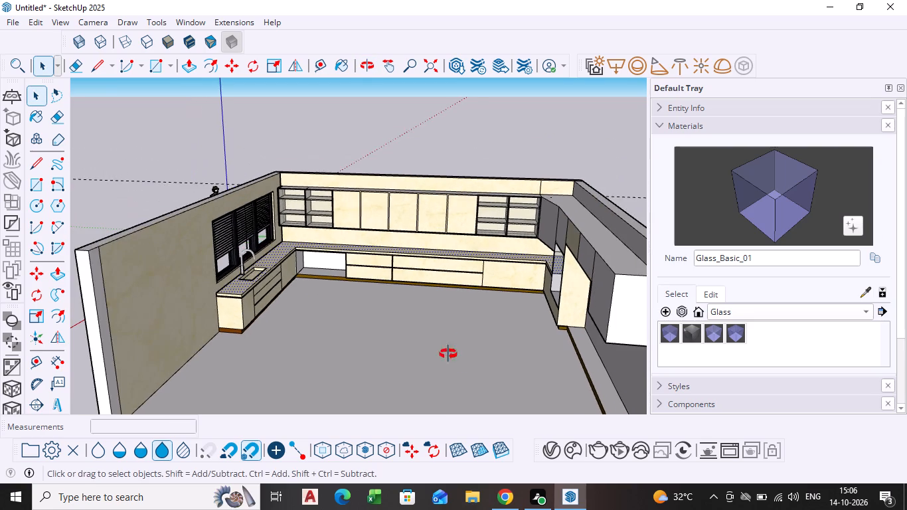
pyautogui.moveTo(448, 354); pyautogui.dragTo(402, 319, button='middle')
pyautogui.scroll(4, 218, 264)
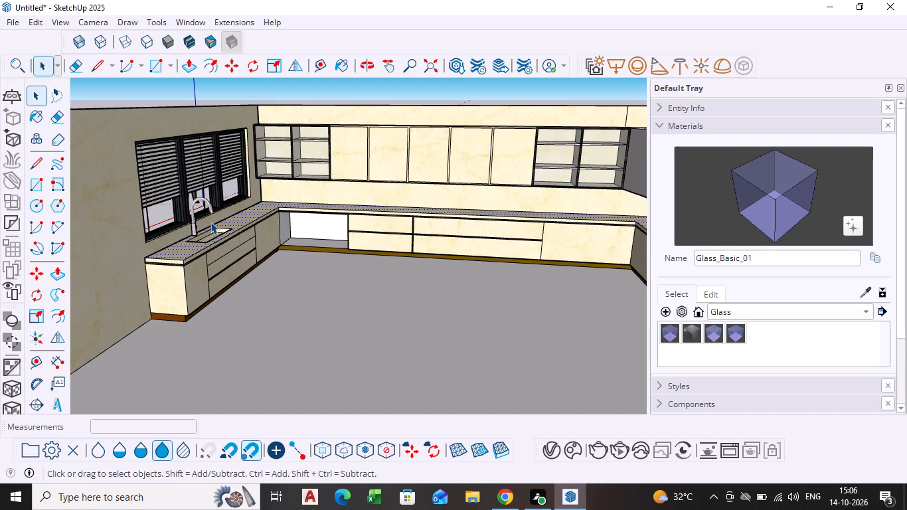
# Search 3D Warehouse for DISHWASHER and browse the models for a suitable one.
pyautogui.click(192, 23)
pyautogui.click(232, 122)
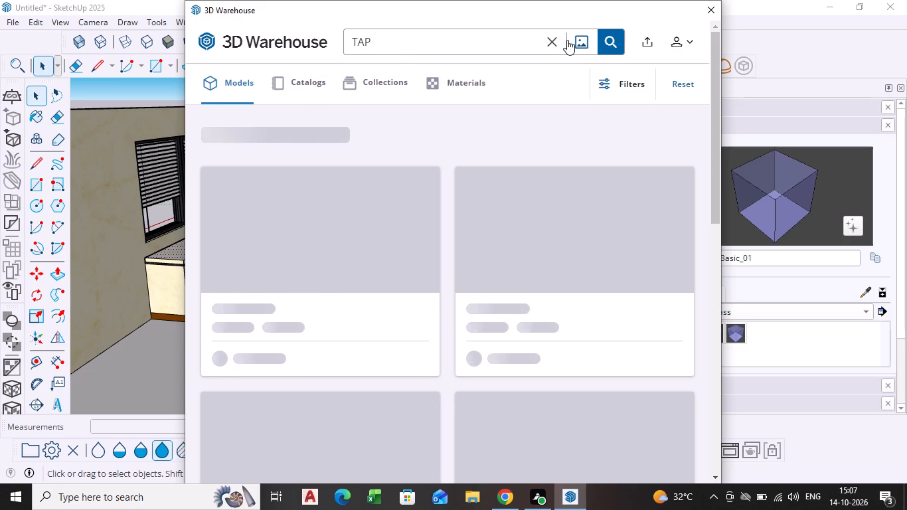
pyautogui.click(552, 40)
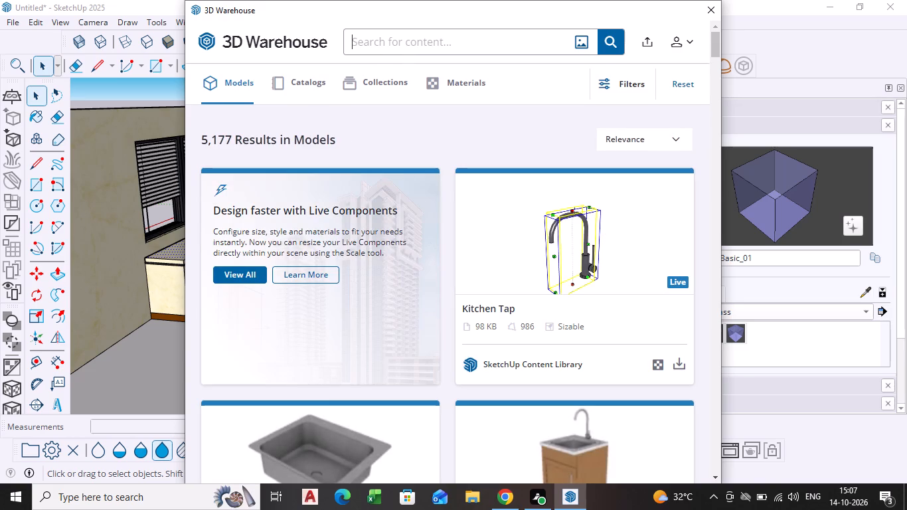
pyautogui.write('DISHWASH')
pyautogui.write('ER')
pyautogui.press('Return')
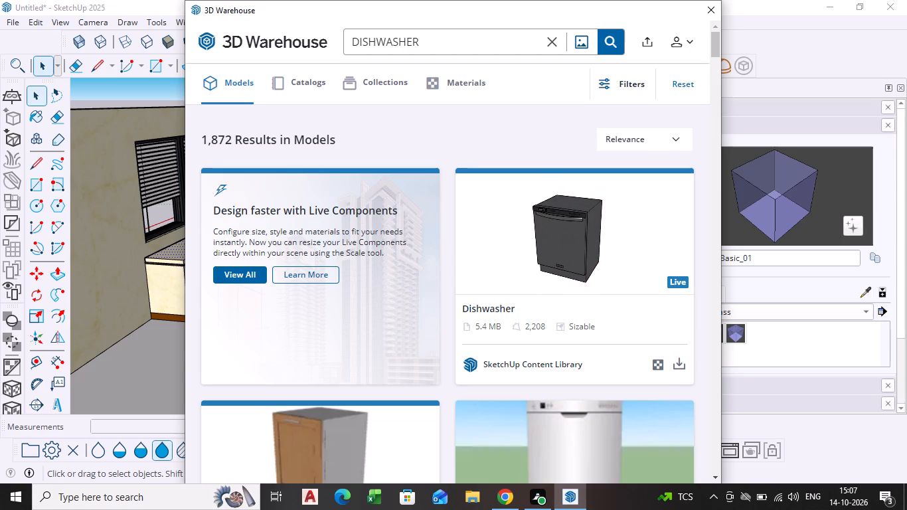
pyautogui.scroll(-5, 471, 207)
pyautogui.scroll(-4, 476, 319)
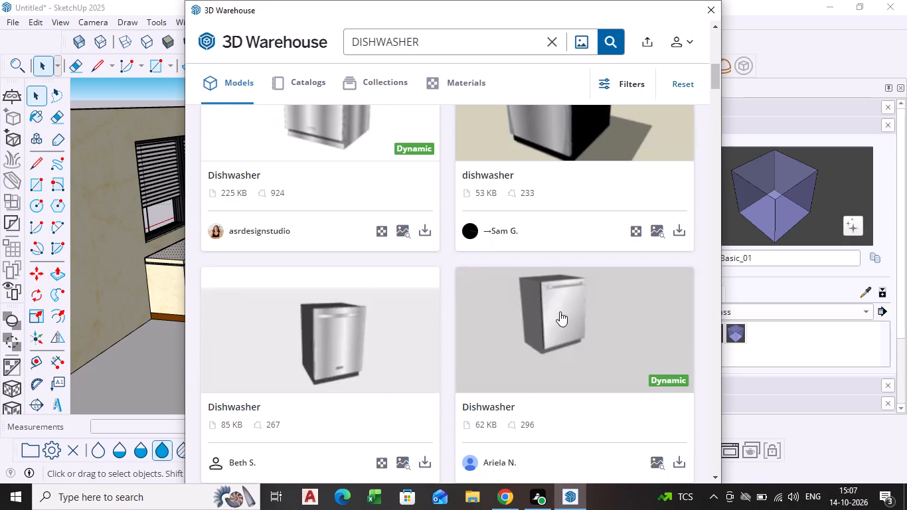
pyautogui.scroll(3, 578, 307)
pyautogui.scroll(-3, 578, 307)
pyautogui.scroll(-4, 503, 323)
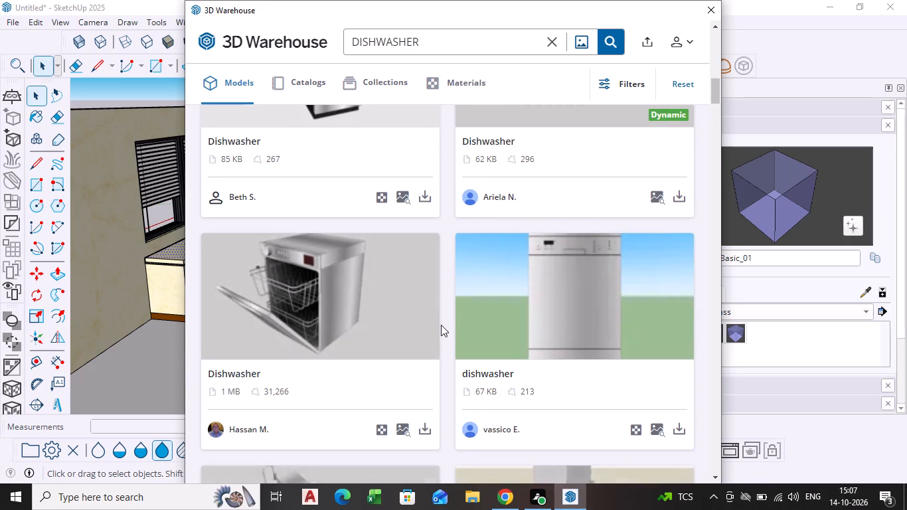
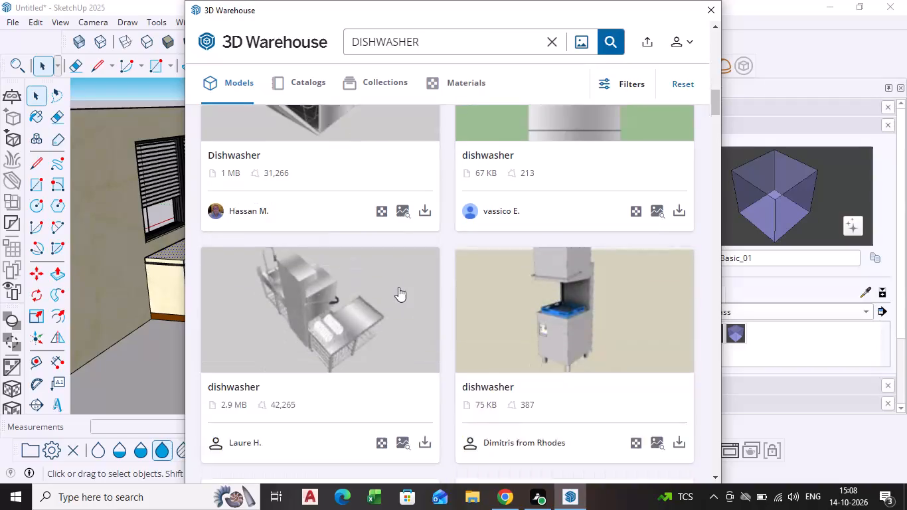
# Browse the dishwasher search results in 3D Warehouse for a model that suits the kitchen.
pyautogui.scroll(-3, 398, 286)
pyautogui.scroll(11, 428, 315)
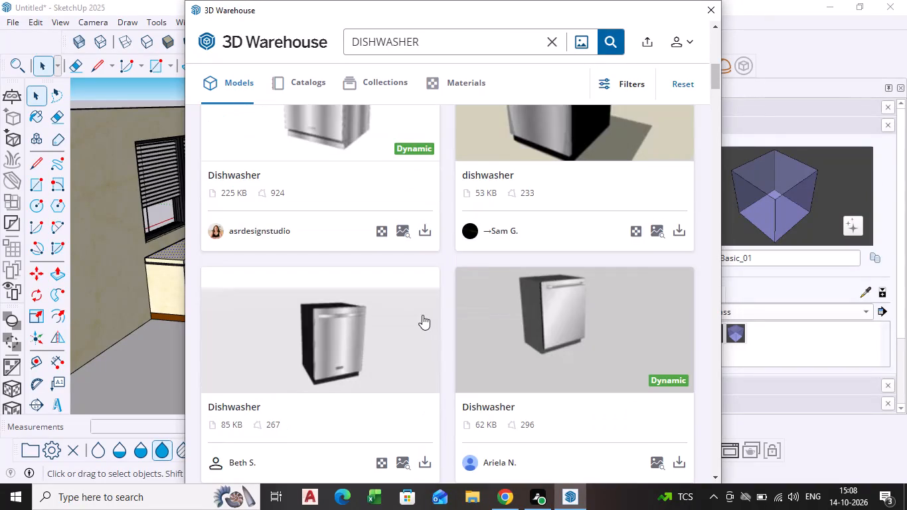
pyautogui.scroll(16, 422, 315)
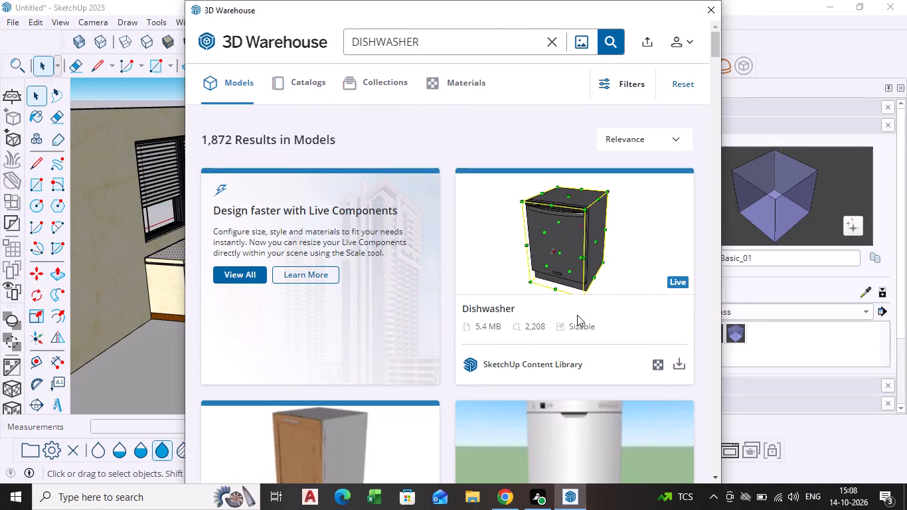
pyautogui.scroll(-19, 564, 315)
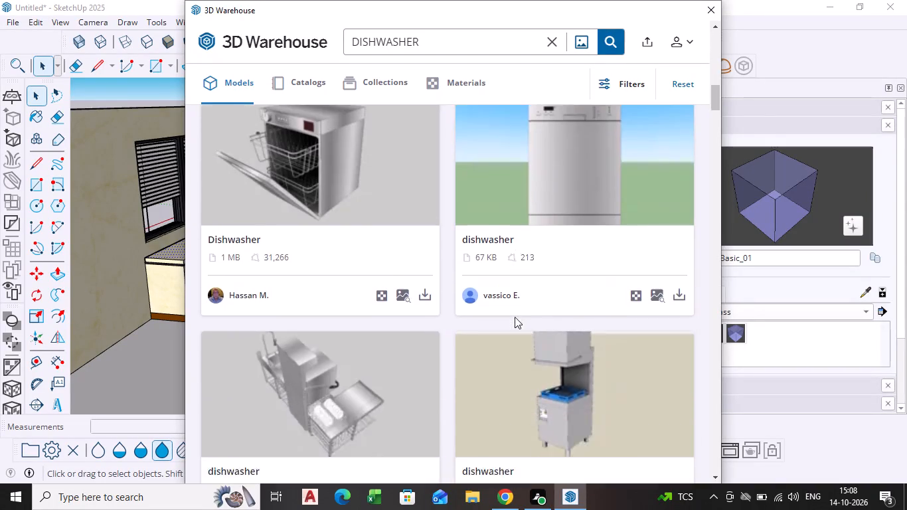
pyautogui.scroll(-8, 514, 315)
pyautogui.scroll(-4, 430, 331)
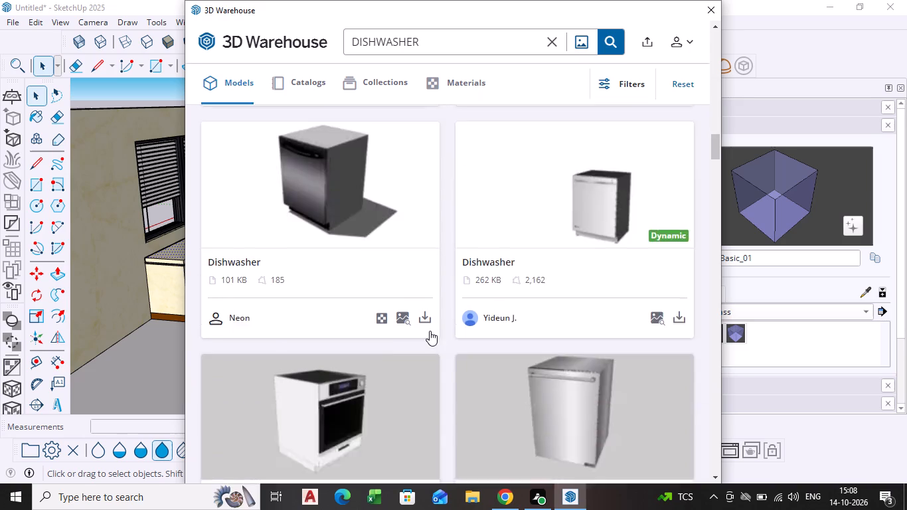
pyautogui.scroll(-4, 430, 331)
pyautogui.scroll(5, 428, 331)
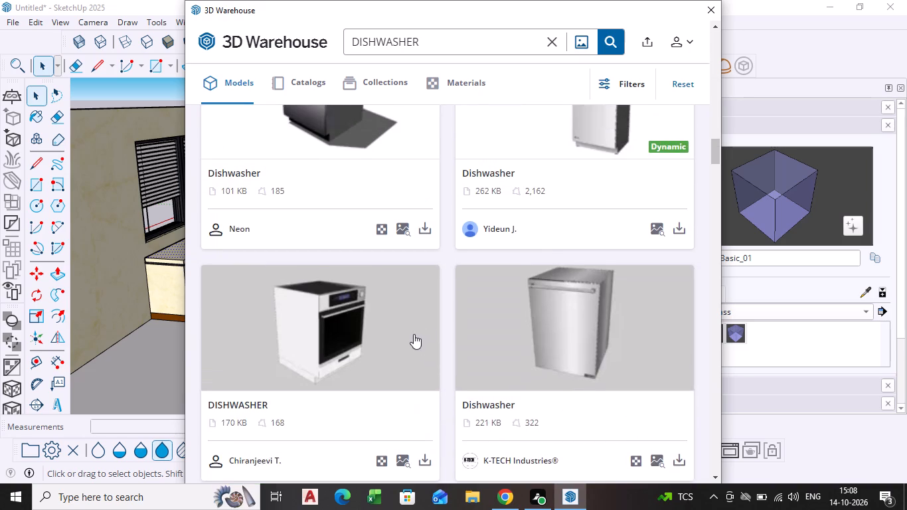
pyautogui.scroll(-2, 414, 334)
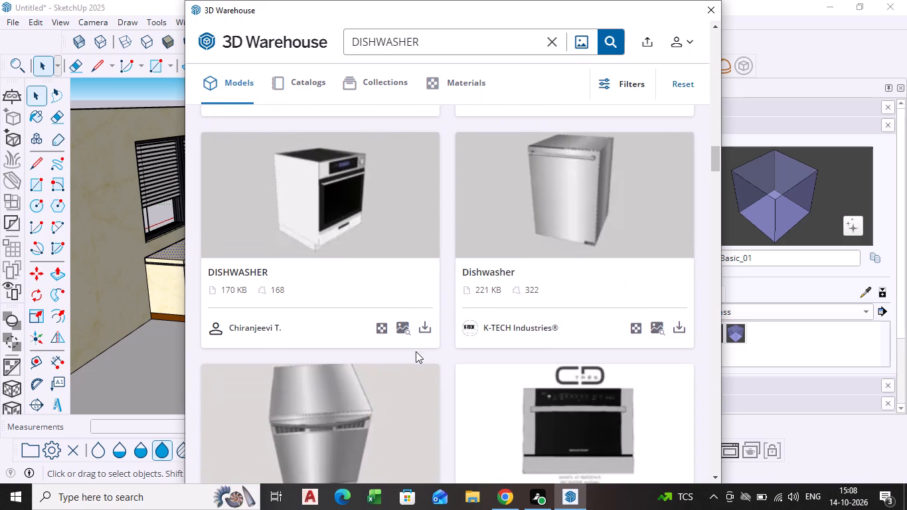
pyautogui.scroll(-8, 418, 355)
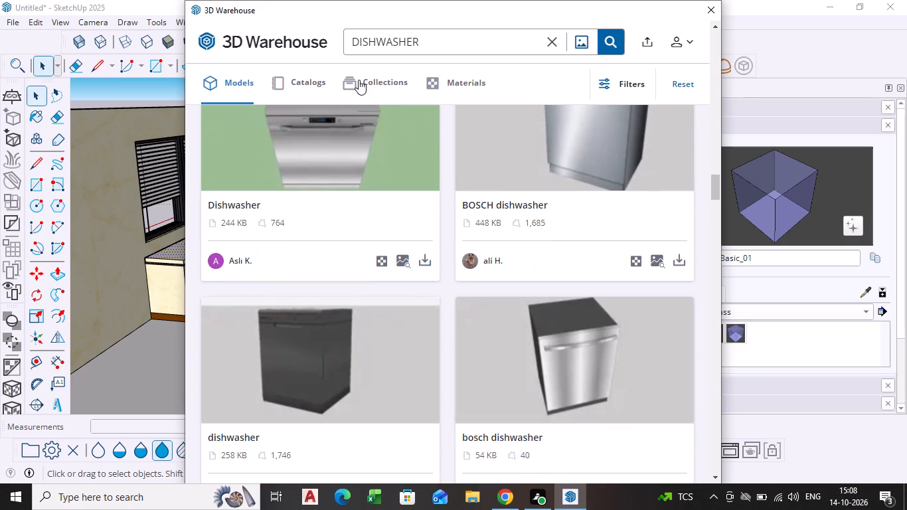
# Narrow the 3D Warehouse model search to BLACK DISHWASHER.
pyautogui.click(349, 39)
pyautogui.press('space')
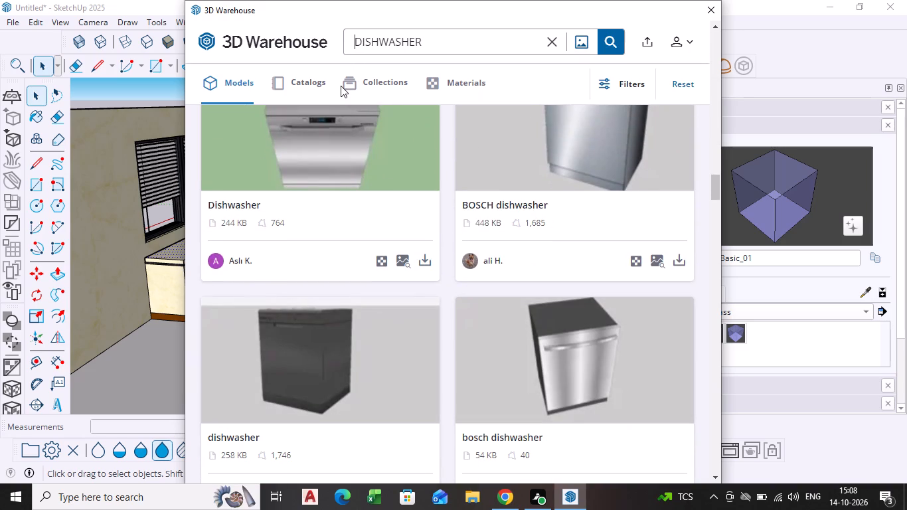
pyautogui.write('BLACK')
pyautogui.press('space')
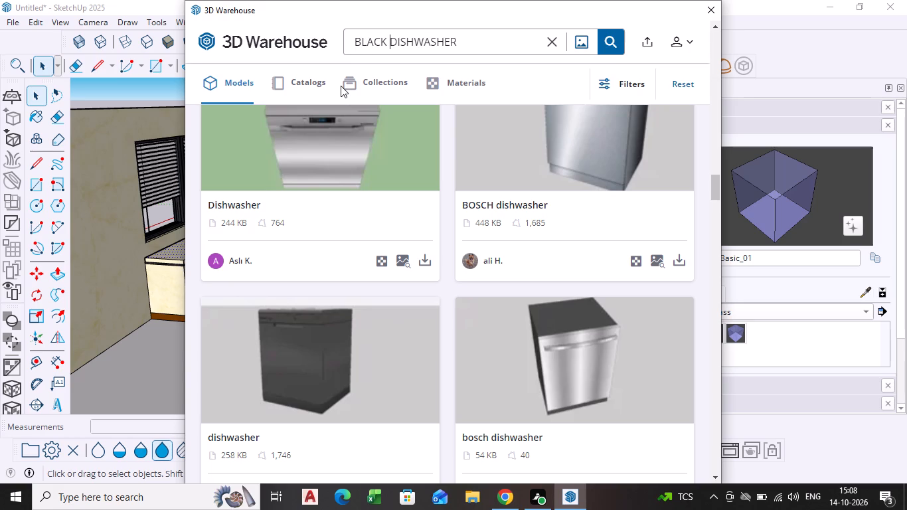
pyautogui.press('Return')
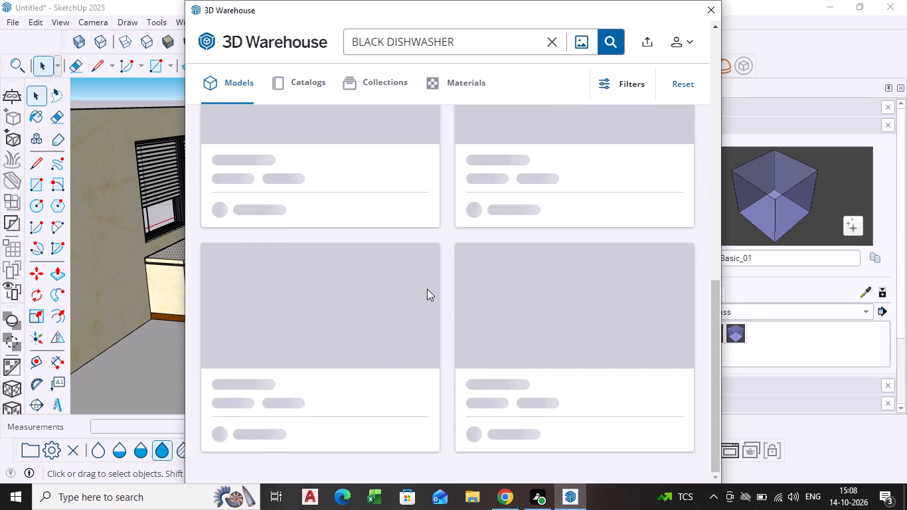
# Look through the black dishwasher models and compare their designs for the kitchen.
pyautogui.scroll(12, 427, 289)
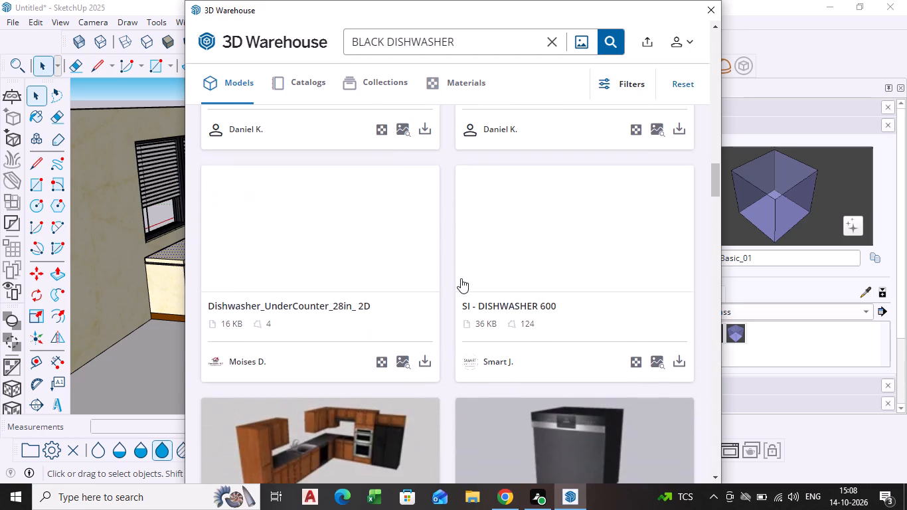
pyautogui.scroll(15, 478, 285)
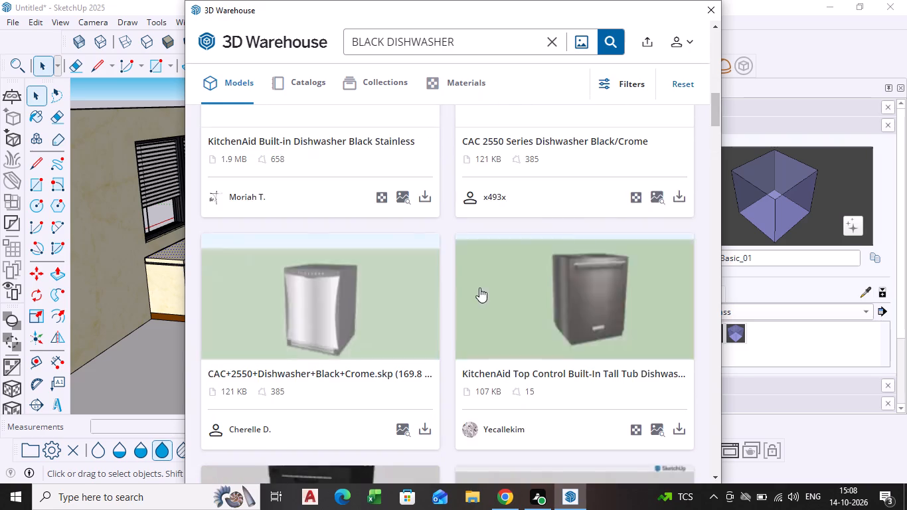
pyautogui.scroll(-5, 480, 289)
pyautogui.scroll(-2, 576, 330)
pyautogui.scroll(4, 560, 329)
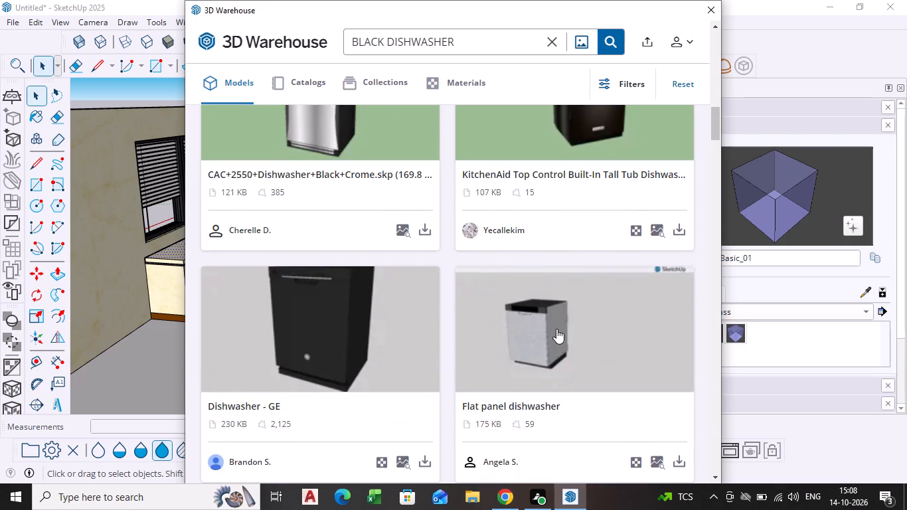
pyautogui.scroll(20, 547, 329)
pyautogui.scroll(4, 547, 329)
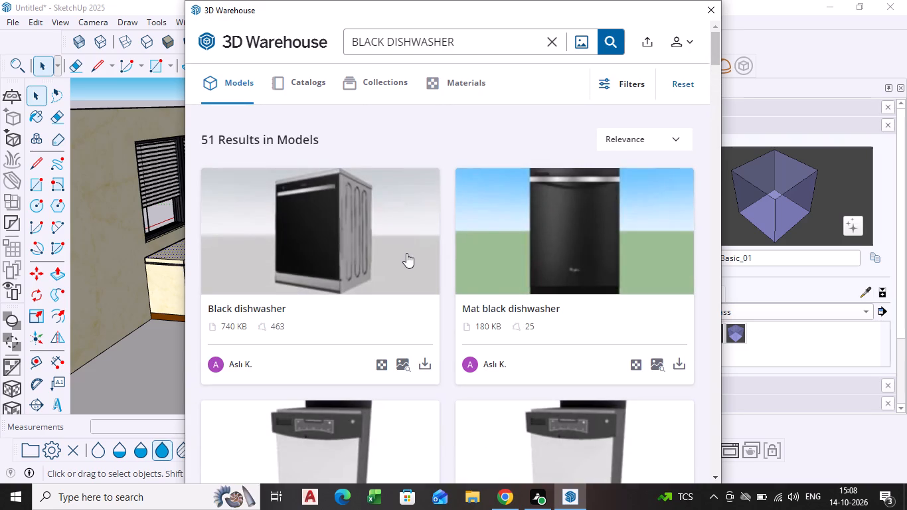
pyautogui.scroll(-11, 540, 244)
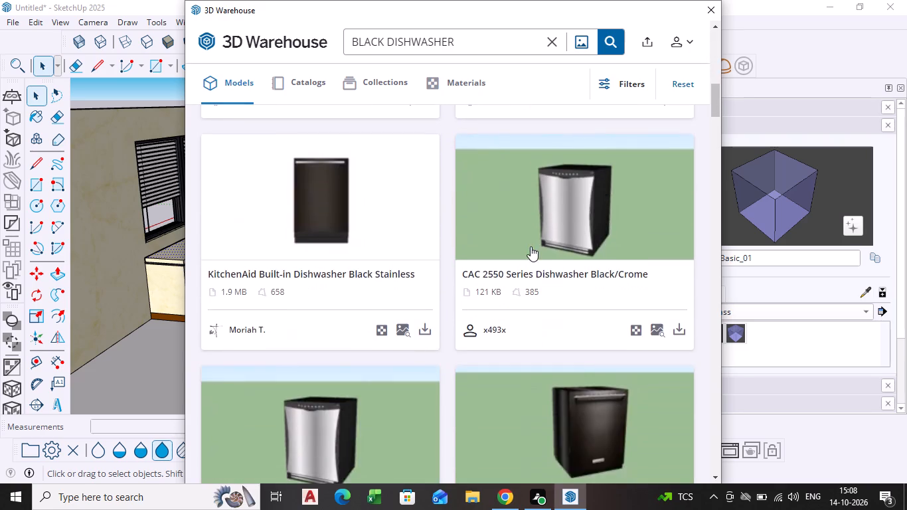
pyautogui.scroll(-14, 531, 246)
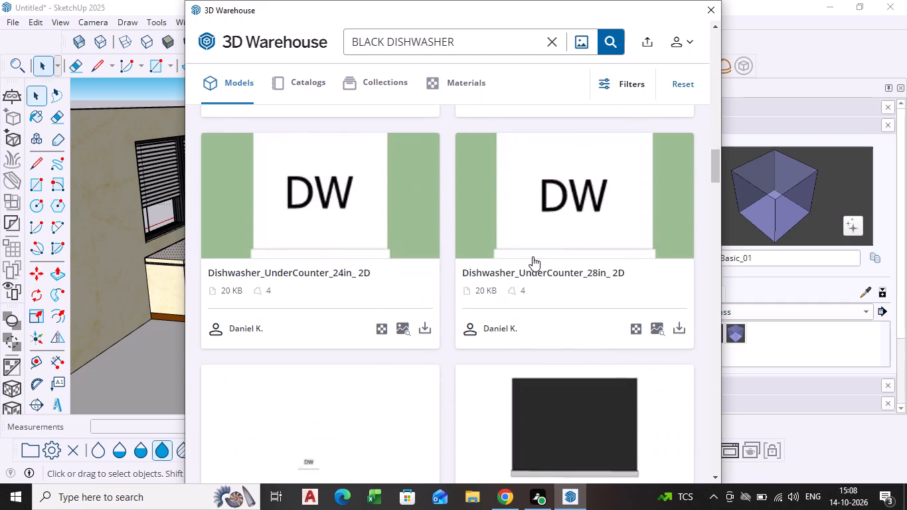
pyautogui.scroll(-10, 533, 256)
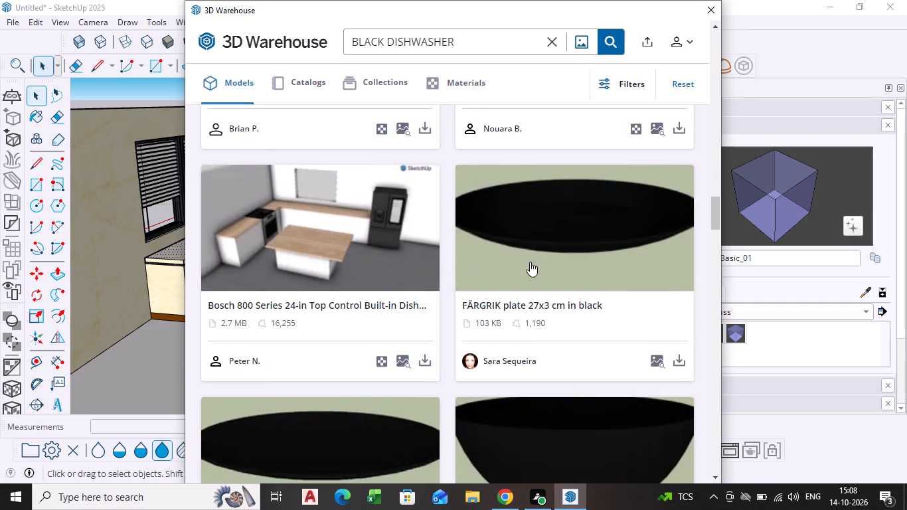
pyautogui.scroll(-7, 530, 262)
pyautogui.scroll(6, 525, 265)
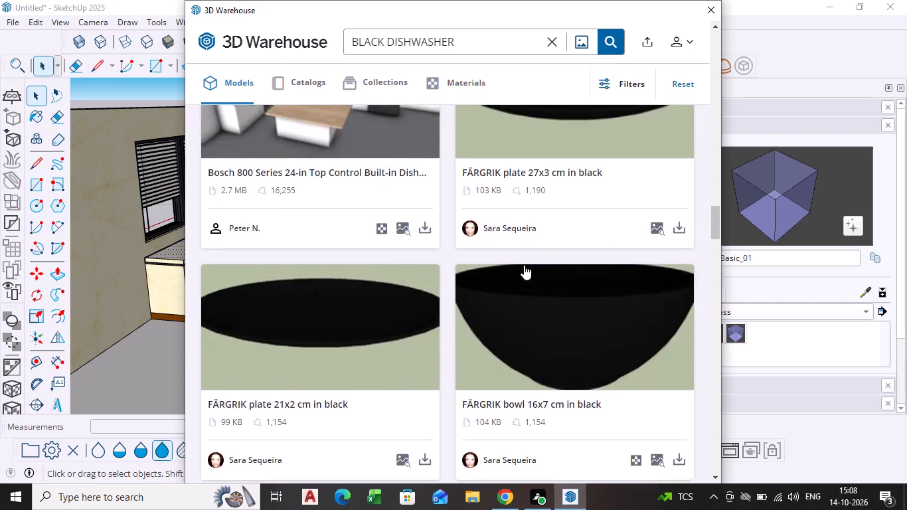
pyautogui.scroll(19, 524, 265)
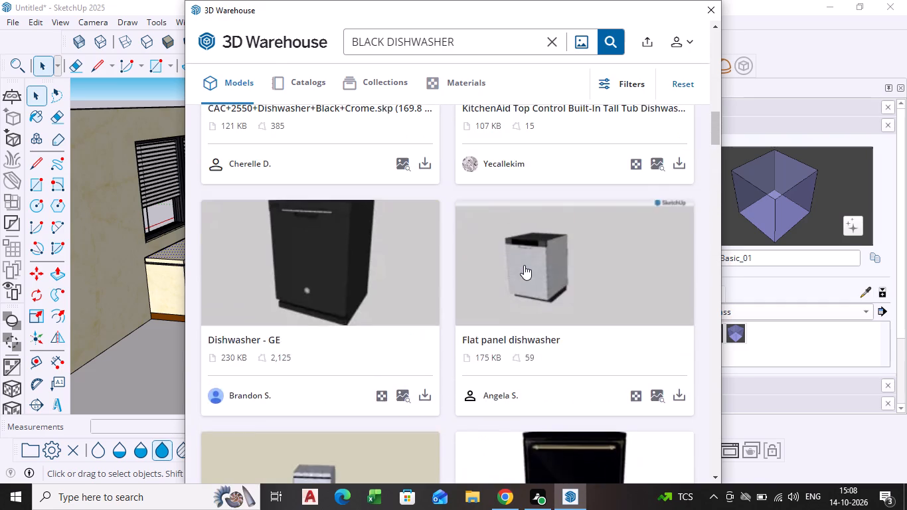
pyautogui.scroll(19, 524, 265)
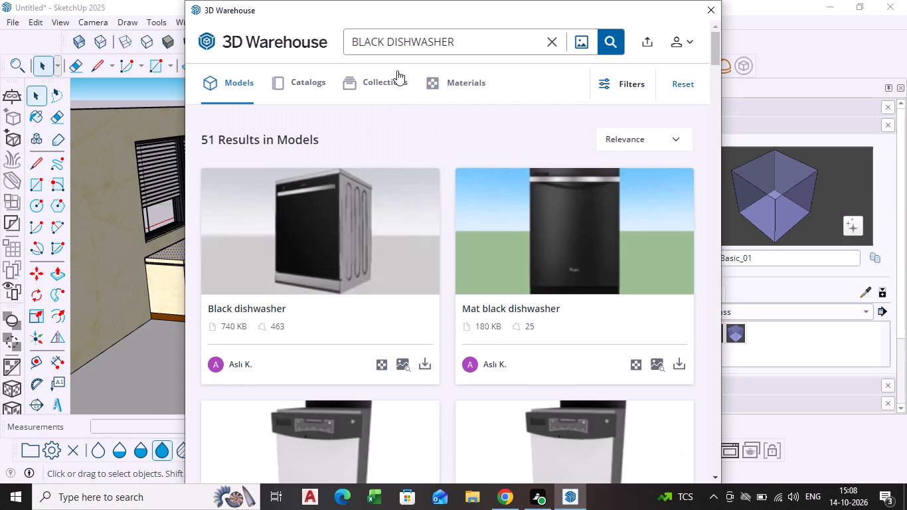
# Download the black Vestel BM 5001 RS Bulaşık Makinesi dishwasher from 3D Warehouse directly into the kitchen model.
pyautogui.click(386, 44)
pyautogui.scroll(-8, 523, 258)
pyautogui.scroll(-3, 564, 333)
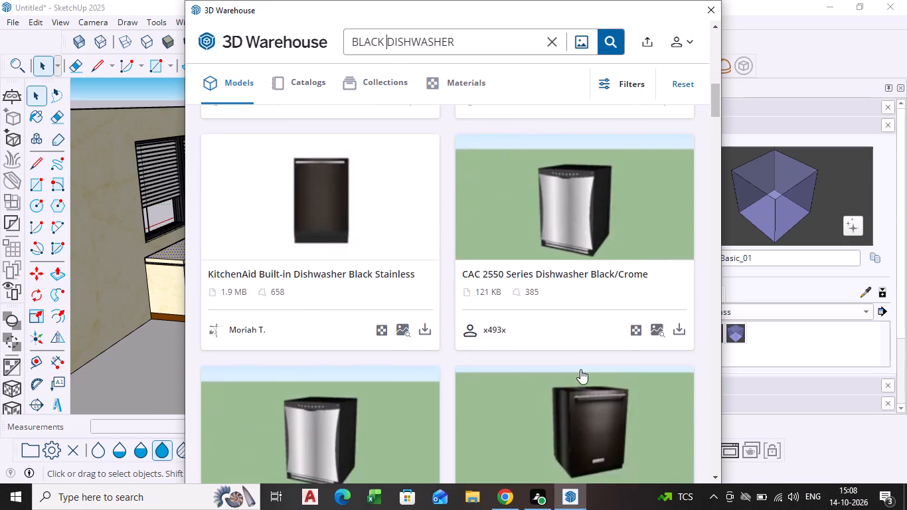
pyautogui.scroll(-7, 580, 369)
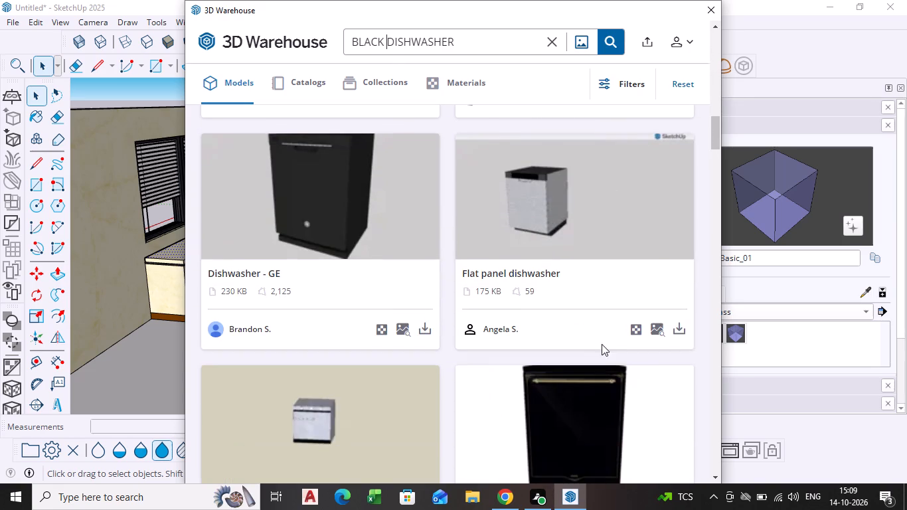
pyautogui.scroll(-4, 525, 325)
pyautogui.scroll(1, 634, 304)
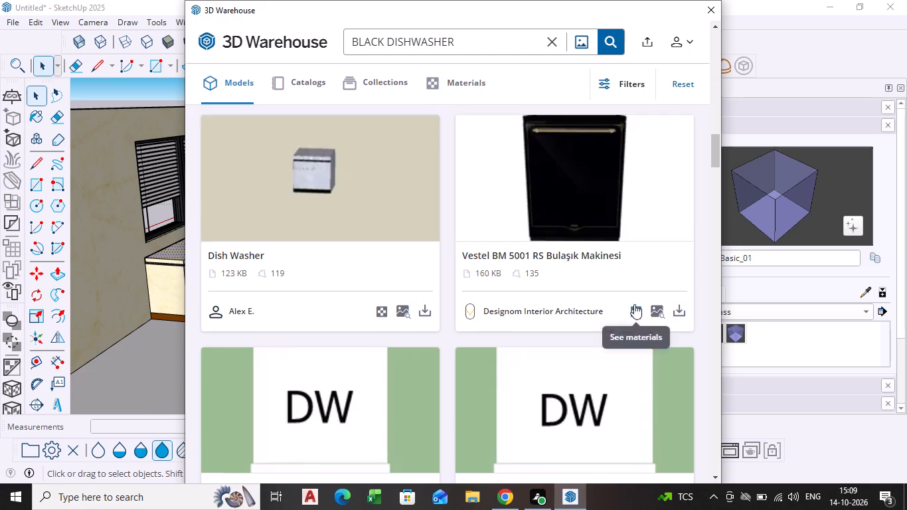
pyautogui.scroll(2, 634, 304)
pyautogui.scroll(-2, 612, 352)
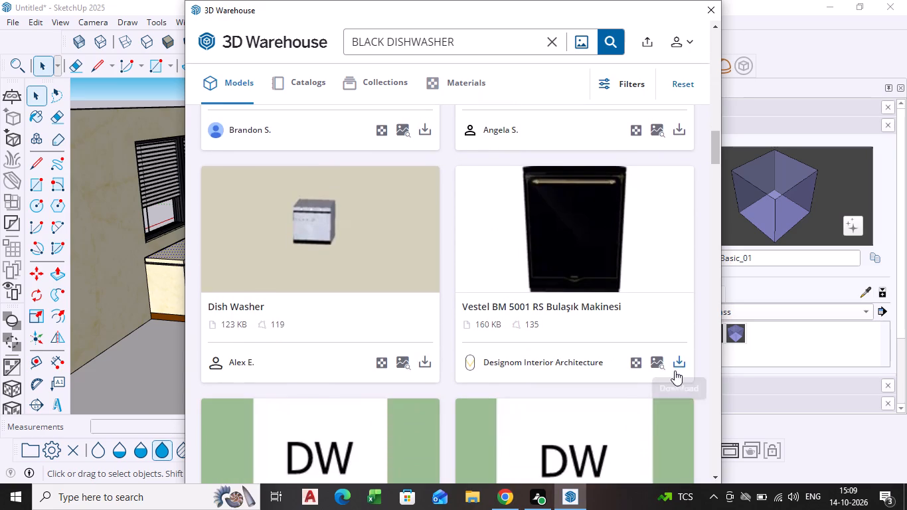
pyautogui.click(677, 363)
pyautogui.click(399, 271)
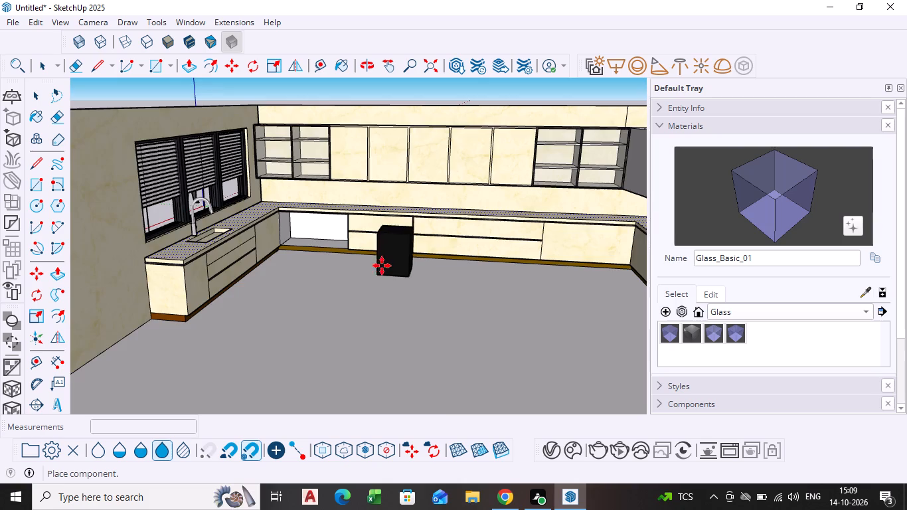
# Place the black dishwasher inside the open base cabinet bay beside the corner, under the countertop.
pyautogui.scroll(4, 363, 260)
pyautogui.scroll(1, 293, 243)
pyautogui.moveTo(293, 243); pyautogui.dragTo(328, 239, button='middle')
pyautogui.scroll(10, 293, 224)
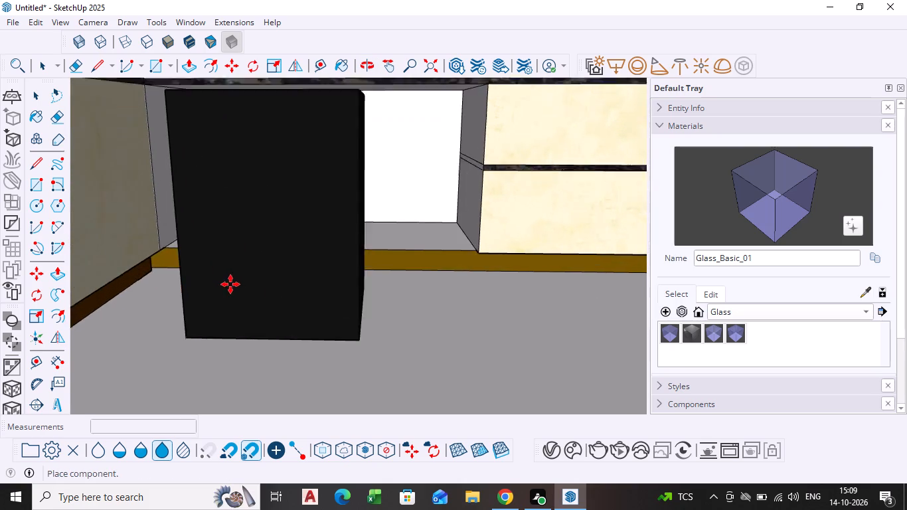
pyautogui.scroll(3, 233, 244)
pyautogui.scroll(-5, 241, 215)
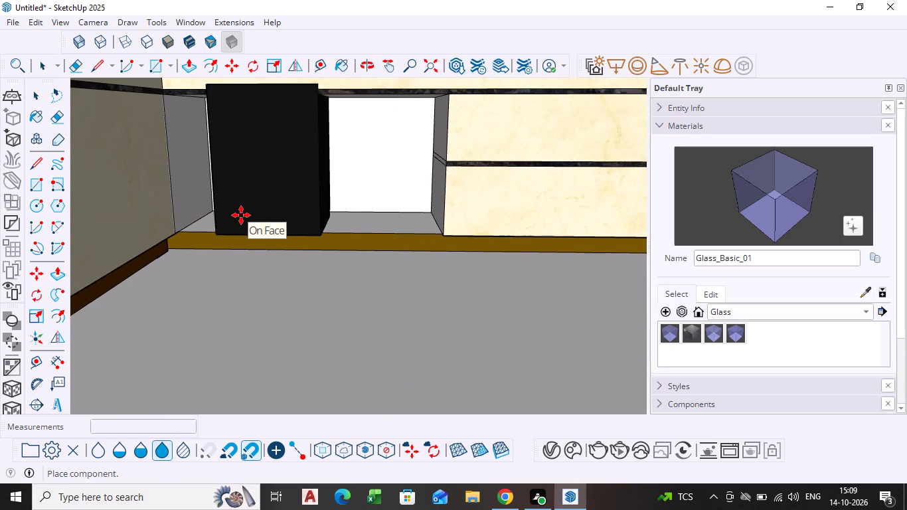
pyautogui.keyDown('shift'); pyautogui.moveTo(241, 216); pyautogui.dragTo(223, 307, button='middle'); pyautogui.keyUp('shift')
pyautogui.click(223, 300)
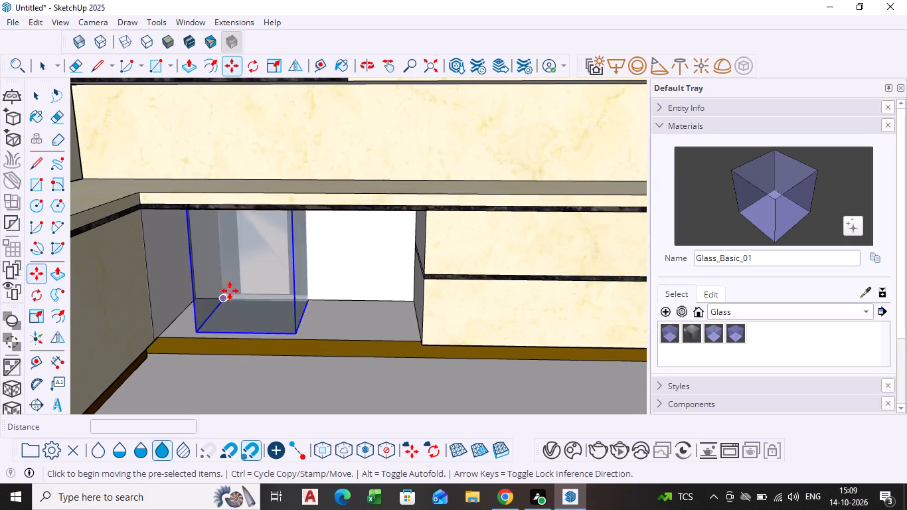
pyautogui.moveTo(230, 290); pyautogui.dragTo(263, 247, button='middle')
pyautogui.press('space')
# Move the dishwasher forward out of the open bay so it stands in front of the base cabinets.
pyautogui.scroll(-1, 253, 231)
pyautogui.moveTo(252, 231); pyautogui.dragTo(245, 308, button='middle')
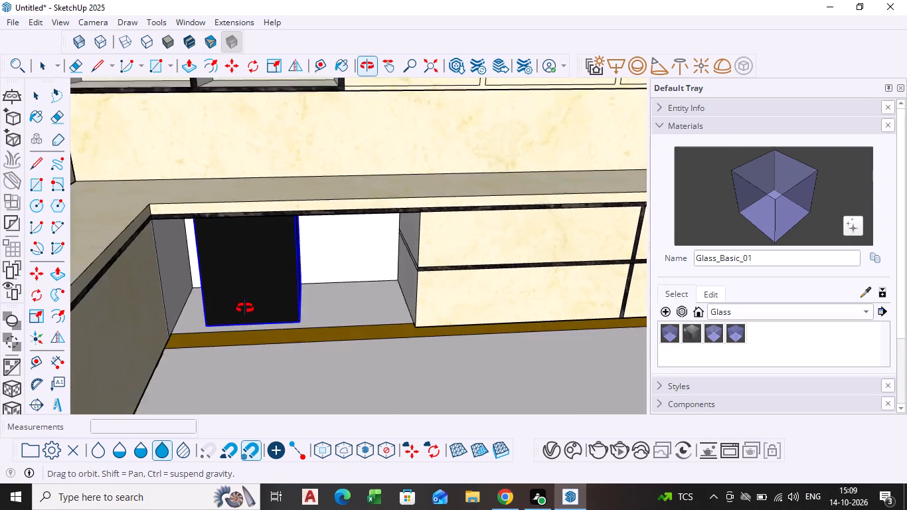
pyautogui.moveTo(245, 308); pyautogui.dragTo(243, 314, button='middle')
pyautogui.scroll(3, 239, 266)
pyautogui.click(239, 266)
pyautogui.press('m')
pyautogui.click(239, 266)
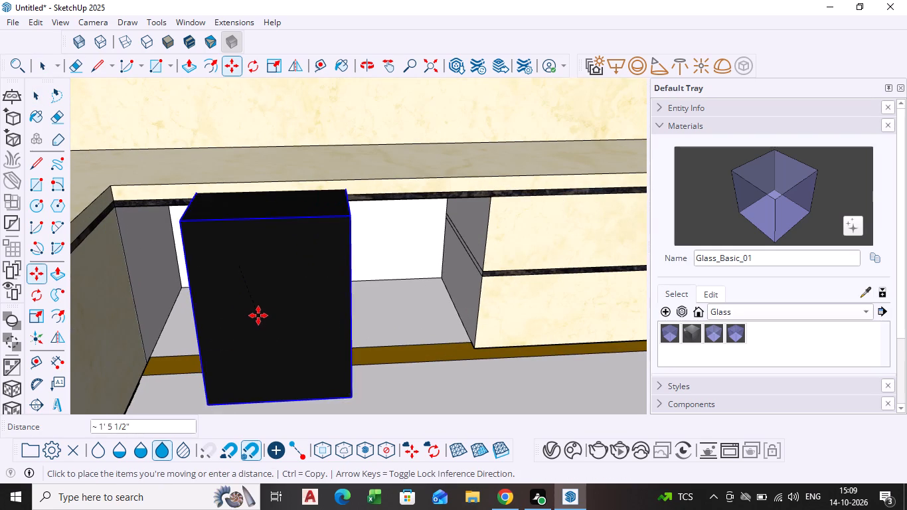
pyautogui.click(290, 340)
pyautogui.moveTo(290, 340); pyautogui.dragTo(272, 273, button='middle')
pyautogui.press('space')
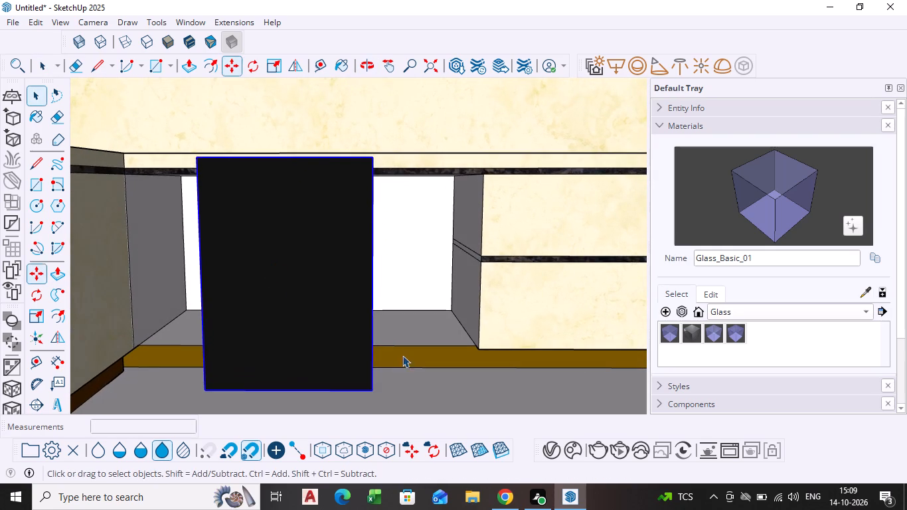
pyautogui.click(414, 358)
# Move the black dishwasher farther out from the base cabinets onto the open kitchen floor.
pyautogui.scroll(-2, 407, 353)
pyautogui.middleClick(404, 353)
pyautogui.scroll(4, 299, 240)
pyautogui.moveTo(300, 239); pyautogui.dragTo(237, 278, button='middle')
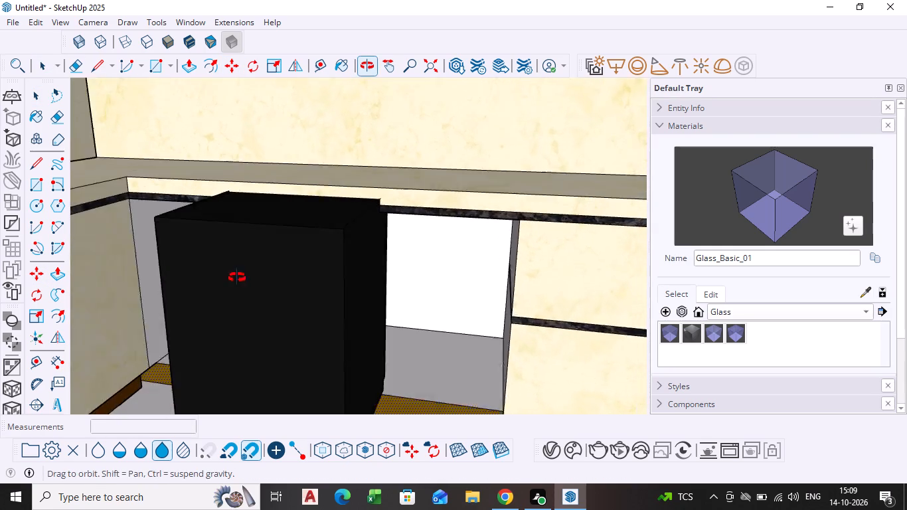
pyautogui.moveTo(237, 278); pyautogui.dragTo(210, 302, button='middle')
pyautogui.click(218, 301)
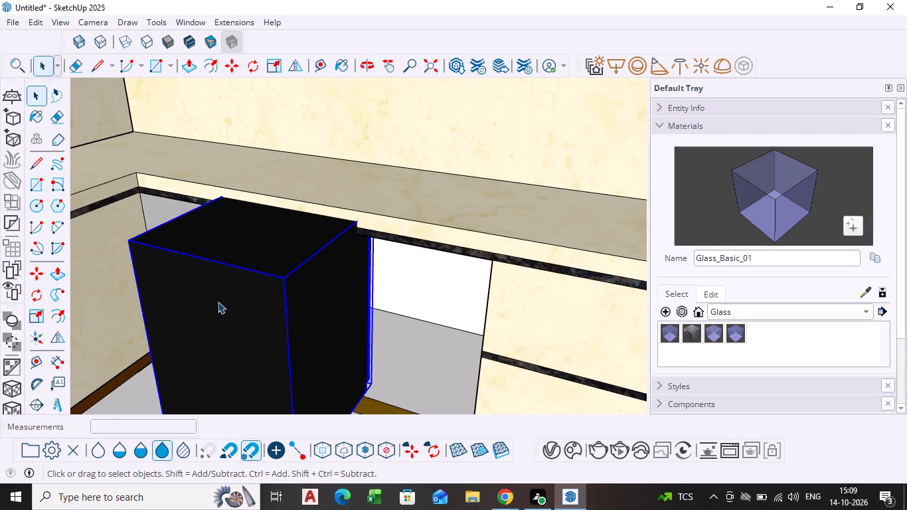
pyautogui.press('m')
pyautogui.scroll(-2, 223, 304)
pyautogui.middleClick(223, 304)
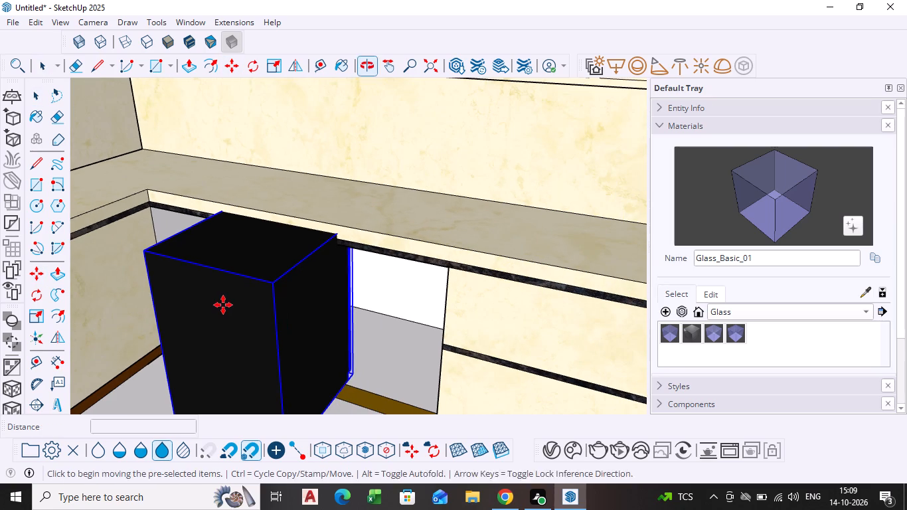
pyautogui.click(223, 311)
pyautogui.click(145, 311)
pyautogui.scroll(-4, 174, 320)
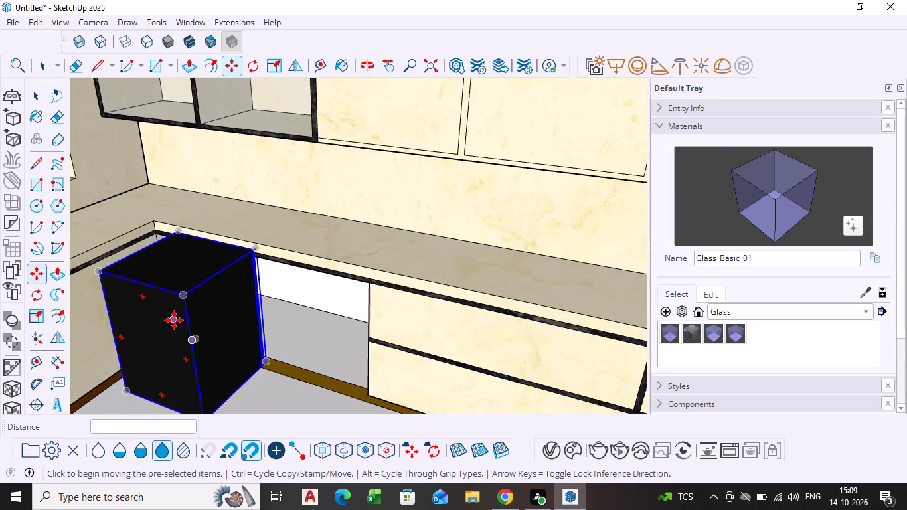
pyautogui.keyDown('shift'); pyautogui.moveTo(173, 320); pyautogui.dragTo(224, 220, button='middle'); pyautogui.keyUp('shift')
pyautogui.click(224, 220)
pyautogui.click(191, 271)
# Delete the black dishwasher standing on the floor in front of the base cabinets.
pyautogui.scroll(-2, 271, 277)
pyautogui.moveTo(271, 277); pyautogui.dragTo(127, 335, button='middle')
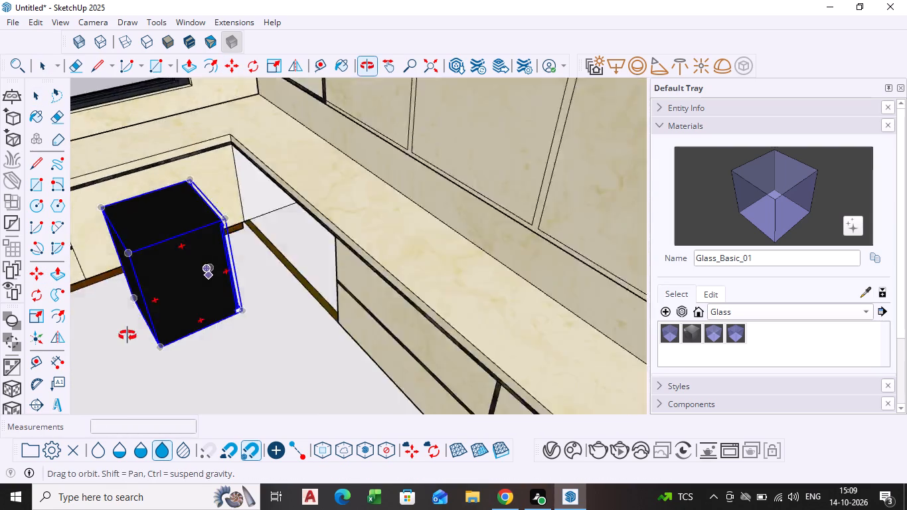
pyautogui.moveTo(127, 335); pyautogui.dragTo(79, 339, button='middle')
pyautogui.scroll(7, 189, 256)
pyautogui.scroll(-1, 216, 244)
pyautogui.moveTo(216, 244); pyautogui.dragTo(164, 269, button='middle')
pyautogui.scroll(5, 218, 176)
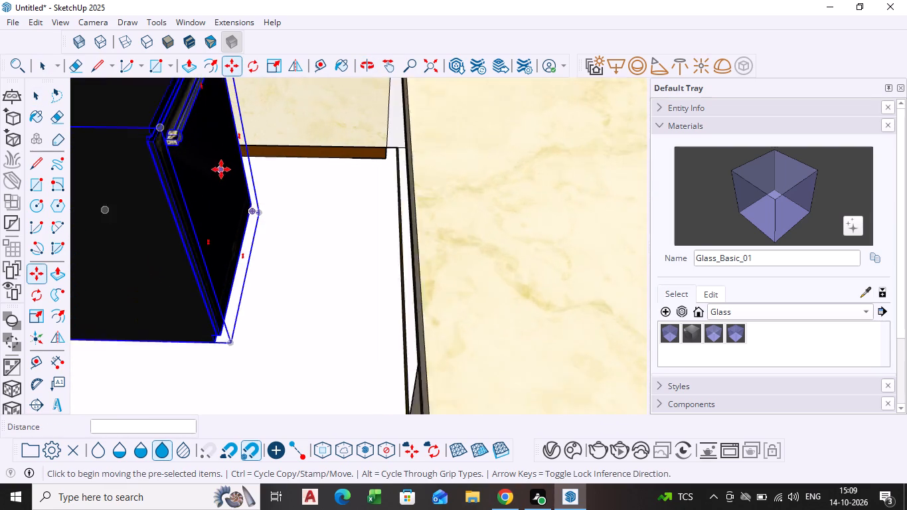
pyautogui.press('space')
pyautogui.click(323, 214)
pyautogui.scroll(-1, 305, 216)
pyautogui.moveTo(305, 216); pyautogui.dragTo(272, 244, button='middle')
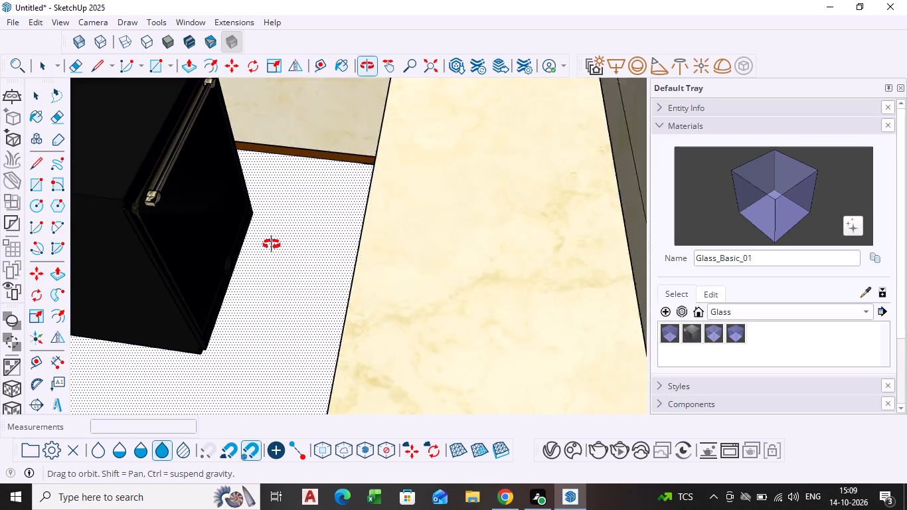
pyautogui.moveTo(272, 244); pyautogui.dragTo(256, 248, button='middle')
pyautogui.click(172, 214)
pyautogui.press('Home')
pyautogui.press('Delete')
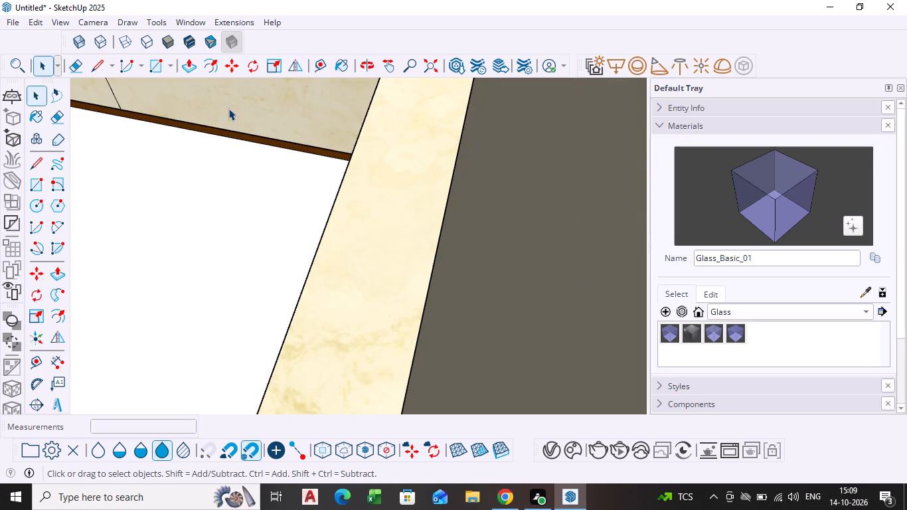
# Search 3D Warehouse for models matching DISHWASHER.
pyautogui.click(195, 19)
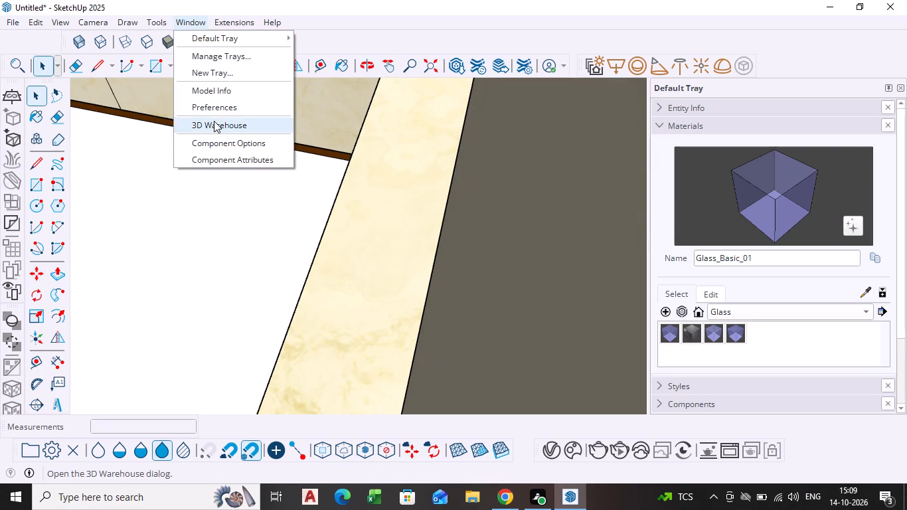
pyautogui.click(214, 121)
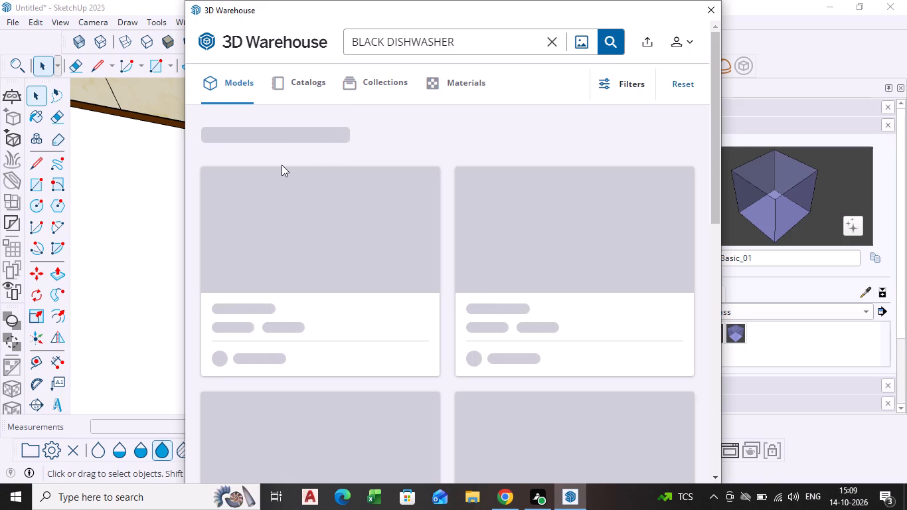
pyautogui.click(386, 39)
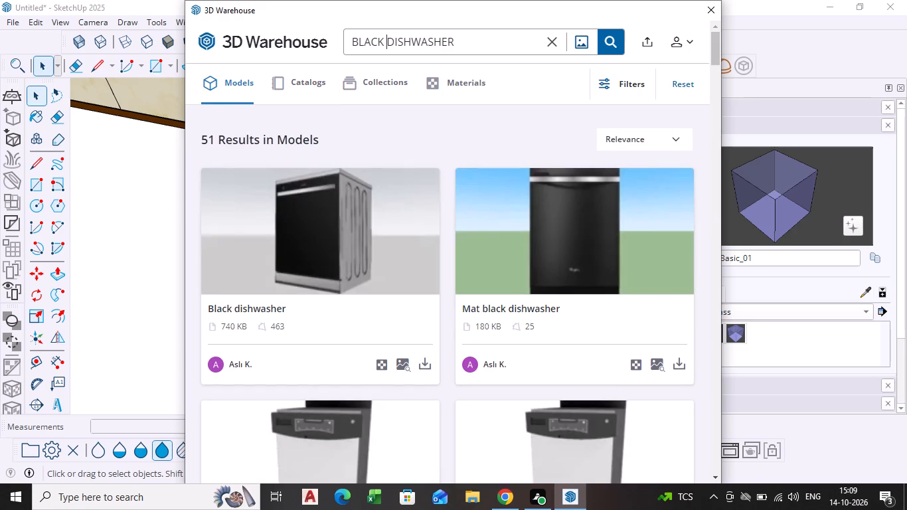
pyautogui.press('BackSpace')
pyautogui.press('BackSpace')
pyautogui.press('BackSpace')
pyautogui.press('BackSpace')
pyautogui.press('BackSpace')
pyautogui.press('BackSpace')
pyautogui.press('BackSpace')
pyautogui.press('BackSpace')
pyautogui.press('BackSpace')
pyautogui.press('BackSpace')
pyautogui.press('BackSpace')
pyautogui.press('BackSpace')
pyautogui.press('BackSpace')
pyautogui.press('BackSpace')
pyautogui.press('BackSpace')
pyautogui.press('Return')
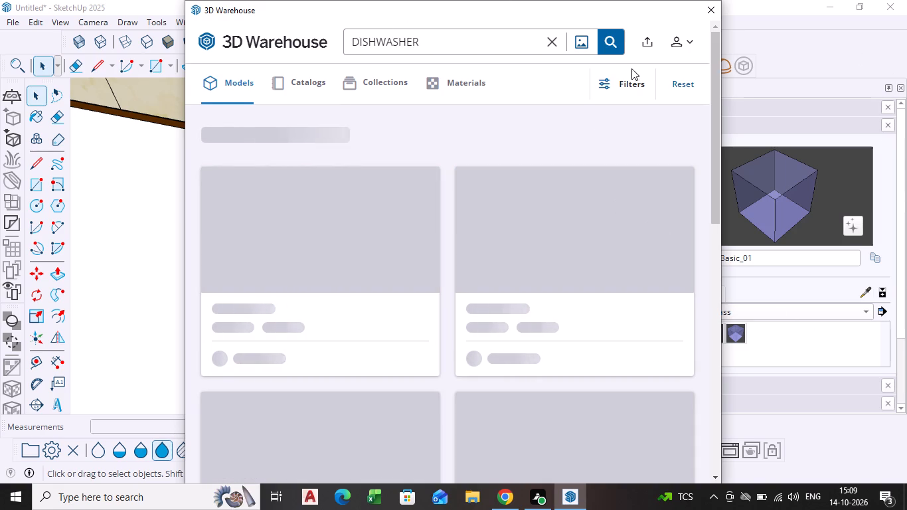
# Look through the dishwasher models for a black-fronted design that suits the kitchen's open base cabinet bay.
pyautogui.scroll(-4, 463, 242)
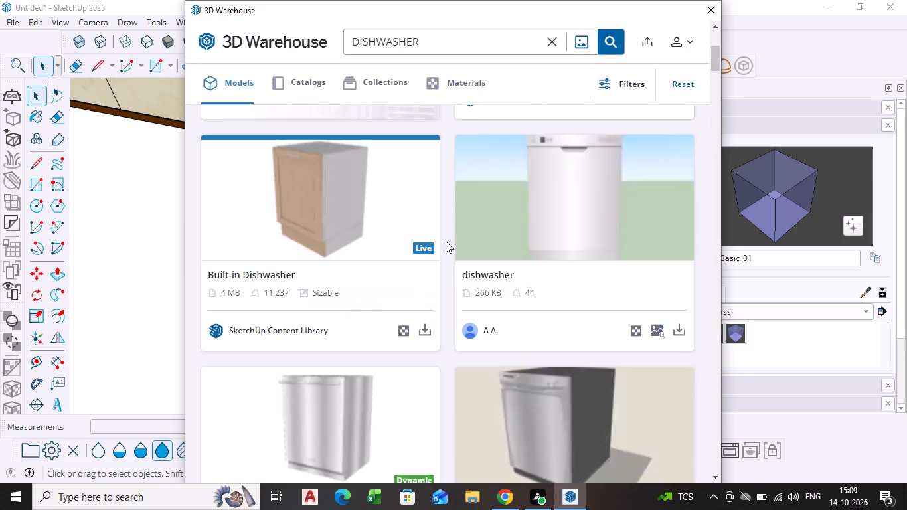
pyautogui.scroll(-8, 471, 288)
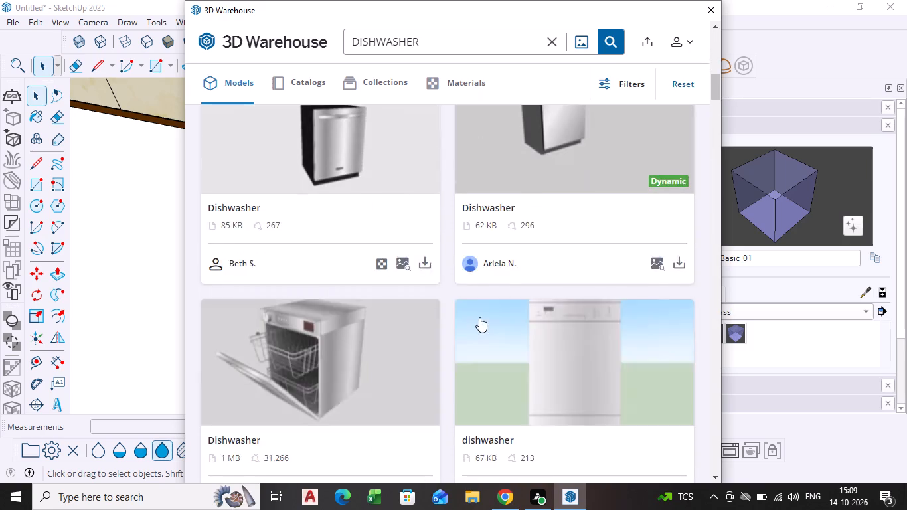
pyautogui.scroll(-11, 479, 317)
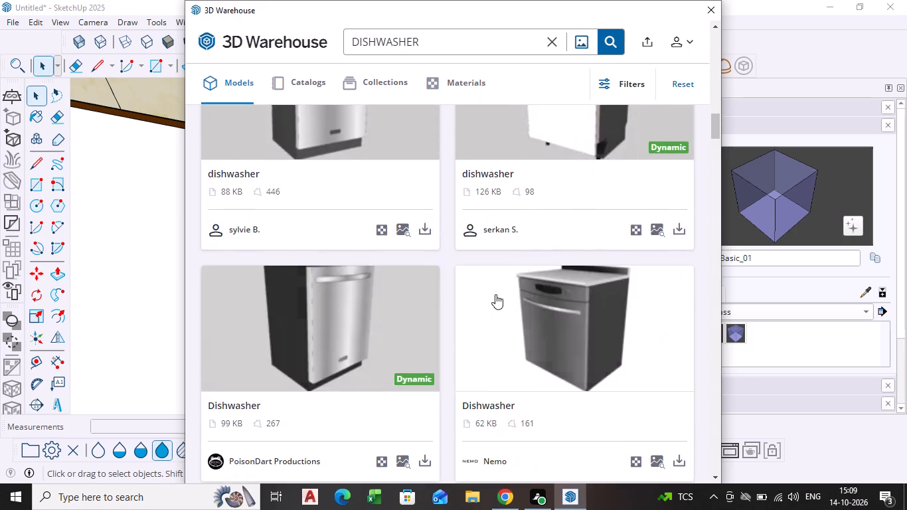
pyautogui.scroll(-7, 495, 294)
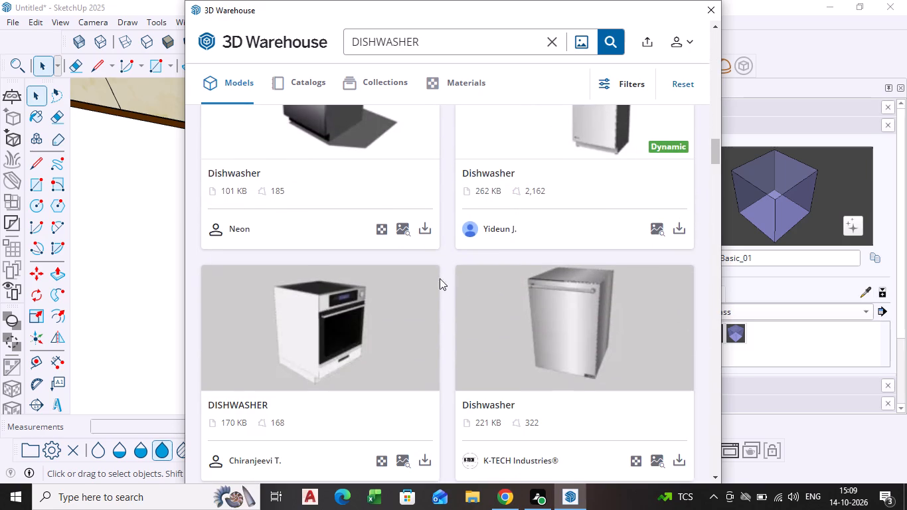
pyautogui.scroll(-3, 438, 277)
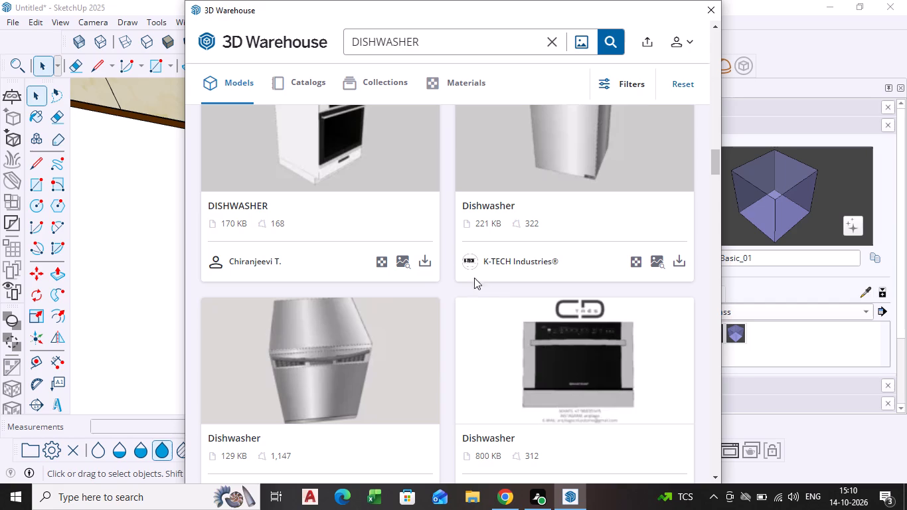
pyautogui.scroll(-6, 554, 307)
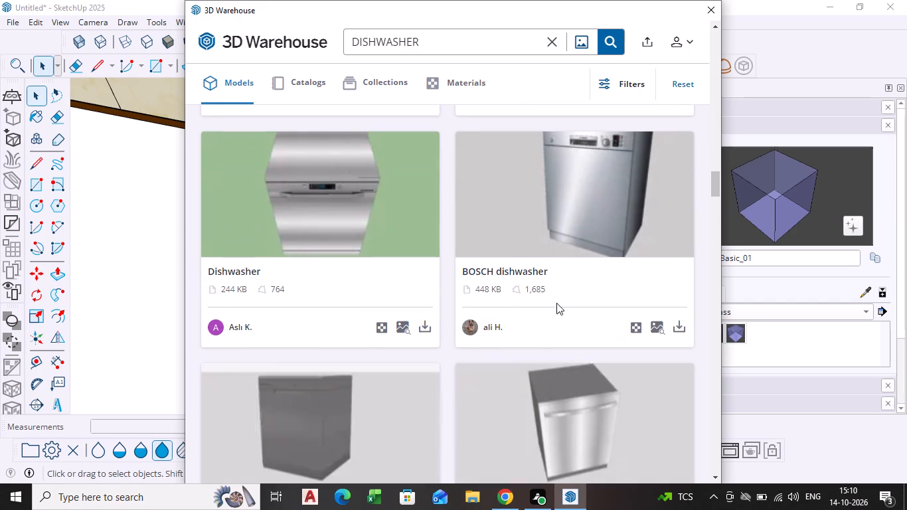
pyautogui.scroll(-7, 507, 302)
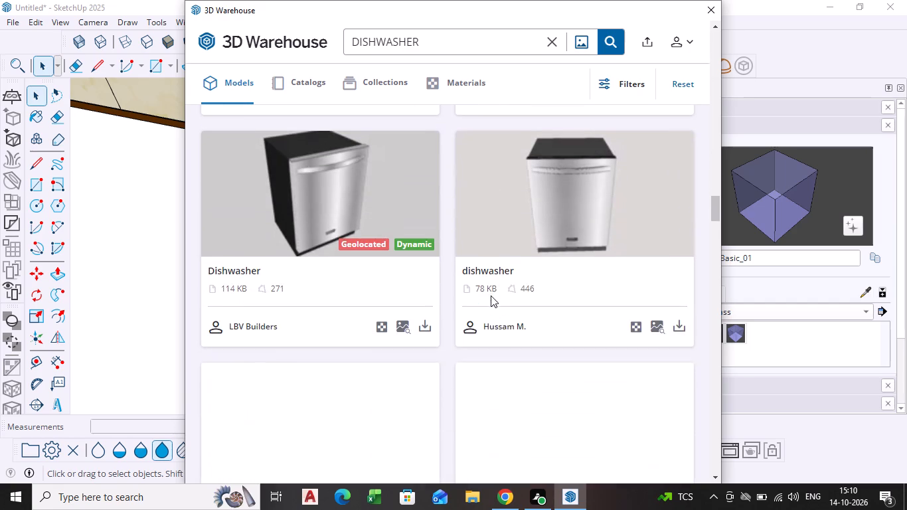
pyautogui.scroll(-4, 503, 333)
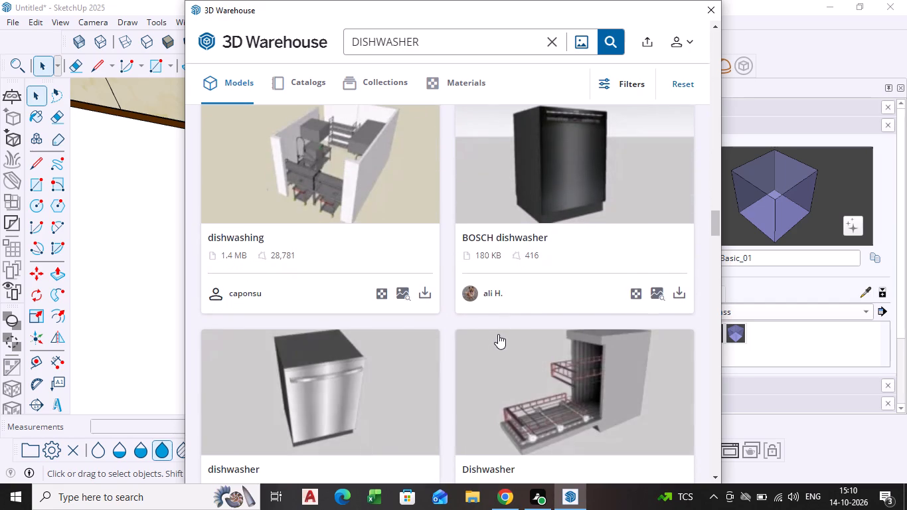
pyautogui.scroll(-7, 498, 334)
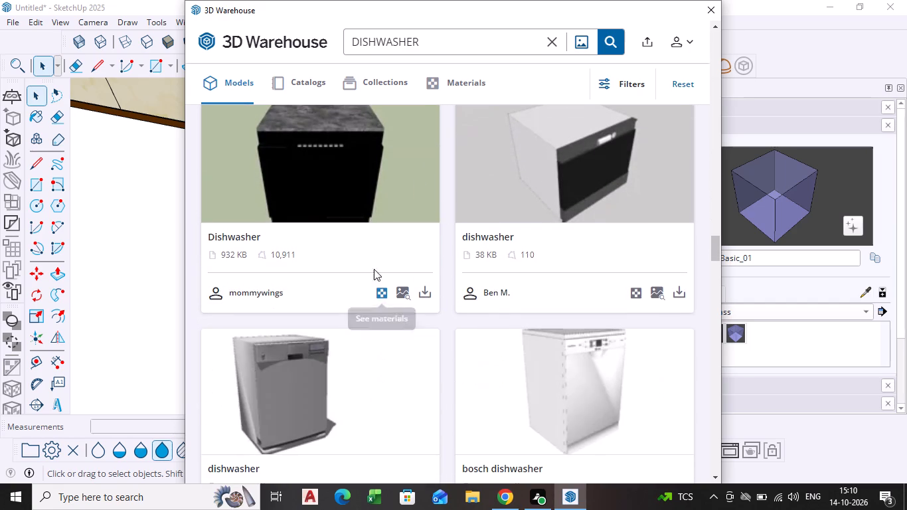
# Try to download the 932 KB Dishwasher model with a black front and dark stone top.
pyautogui.click(428, 293)
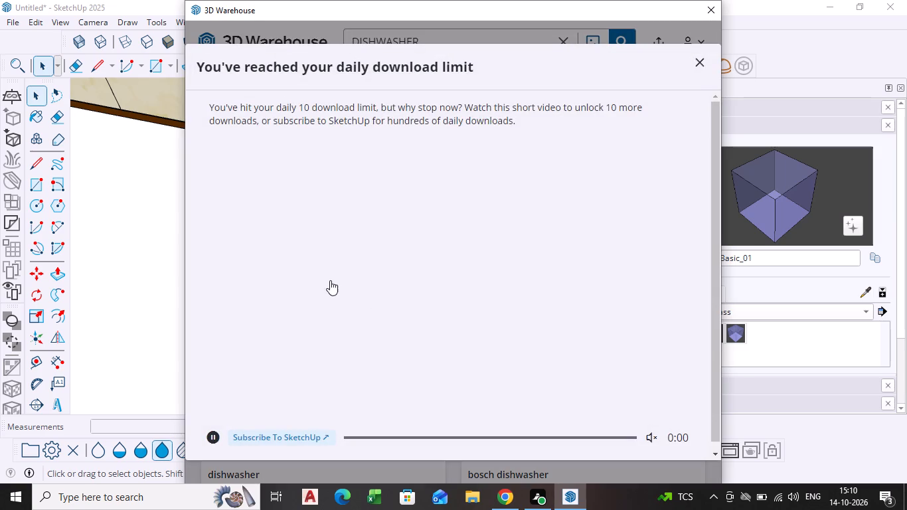
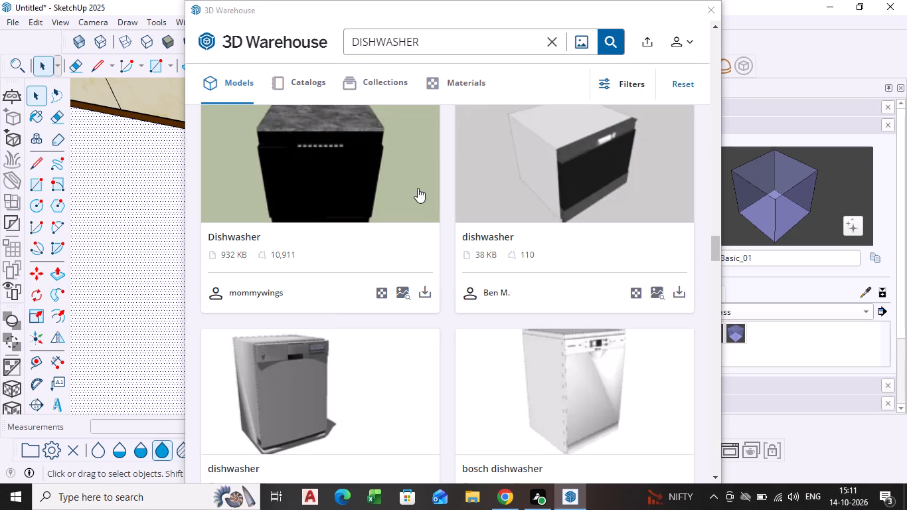
# Load the 50 KB black Dishwasher model into the kitchen and place it on the open floor near the base cabinets.
pyautogui.scroll(-4, 535, 248)
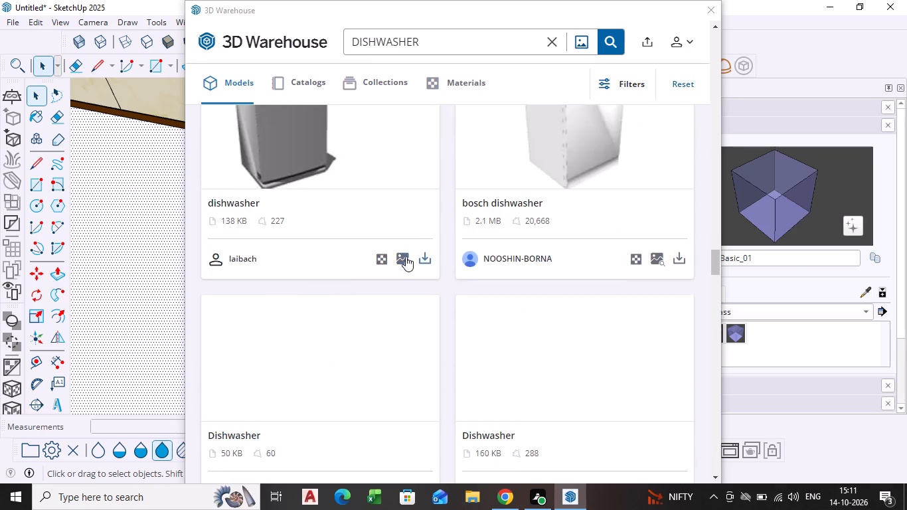
pyautogui.scroll(-3, 408, 256)
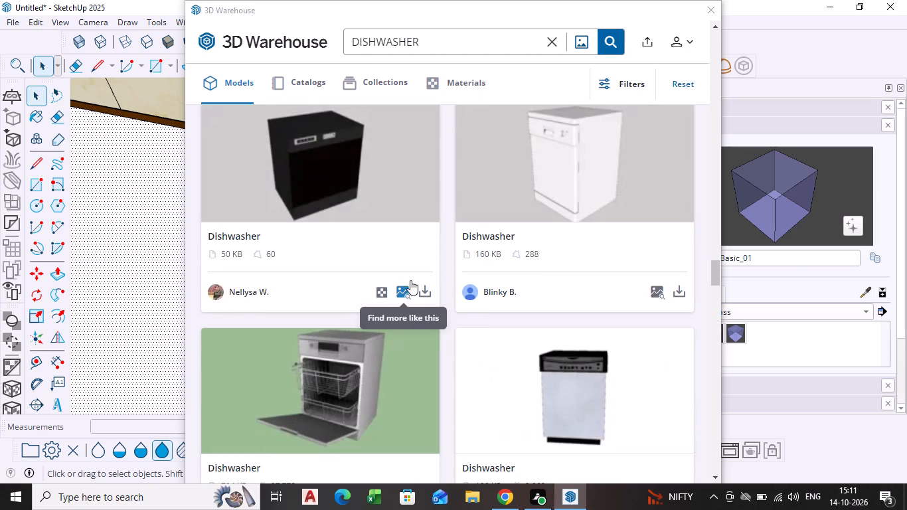
pyautogui.click(426, 287)
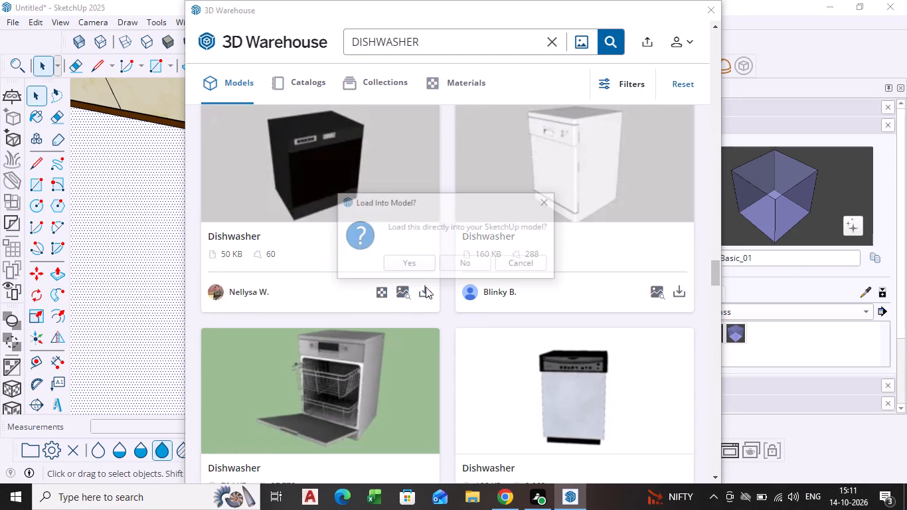
pyautogui.click(392, 265)
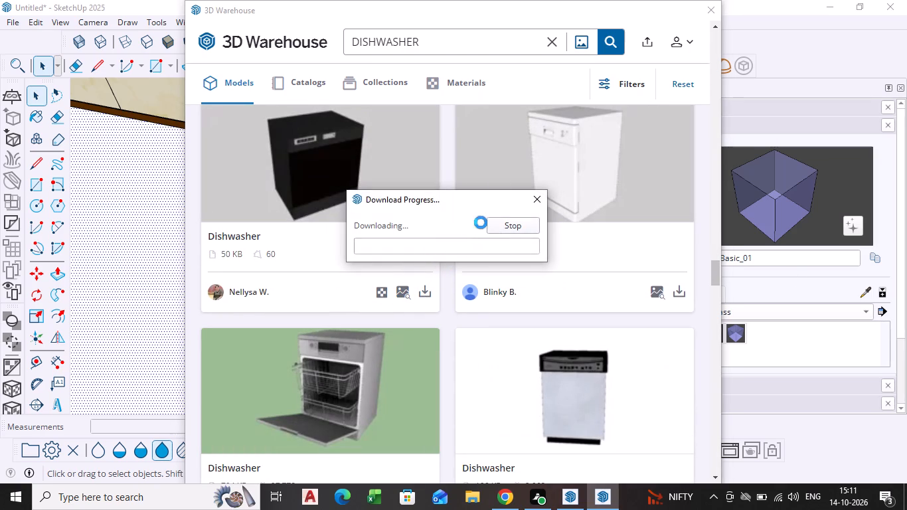
pyautogui.scroll(-7, 389, 215)
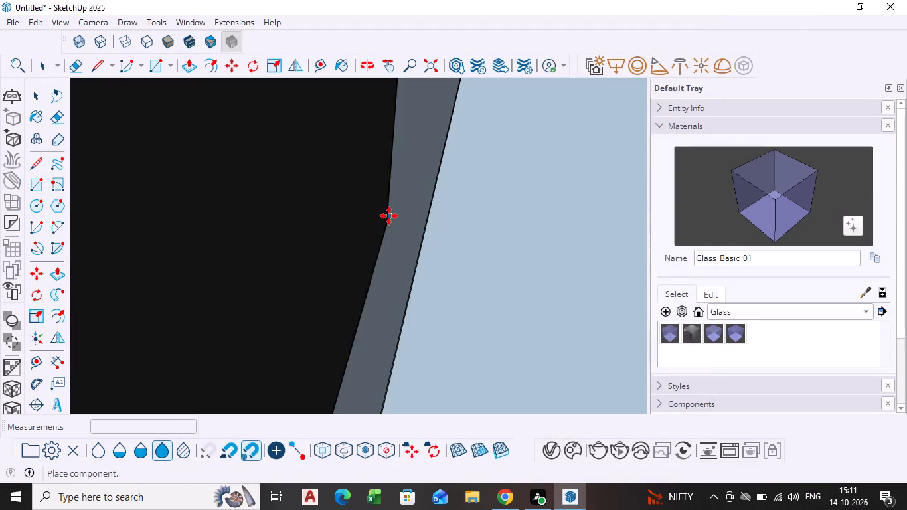
pyautogui.scroll(-16, 389, 216)
pyautogui.scroll(-12, 538, 256)
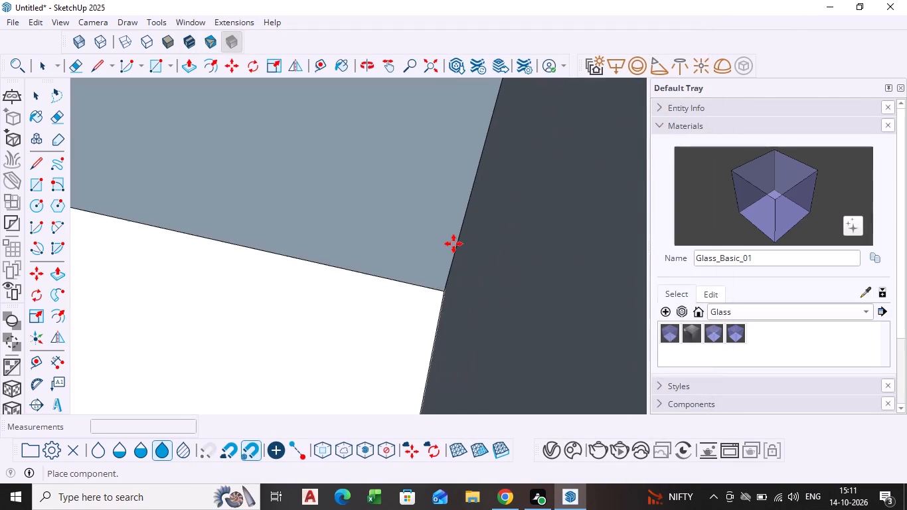
pyautogui.scroll(-11, 453, 244)
pyautogui.click(434, 64)
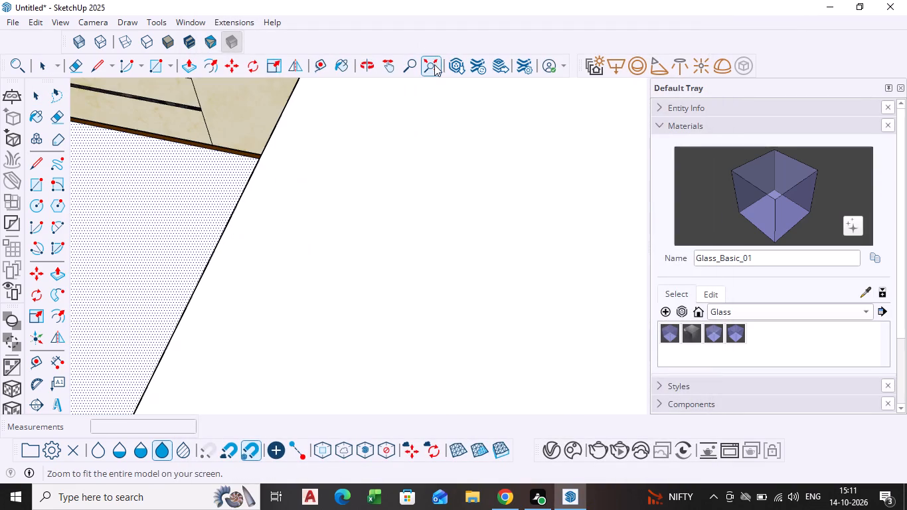
pyautogui.scroll(5, 392, 205)
pyautogui.moveTo(375, 201); pyautogui.dragTo(467, 190, button='middle')
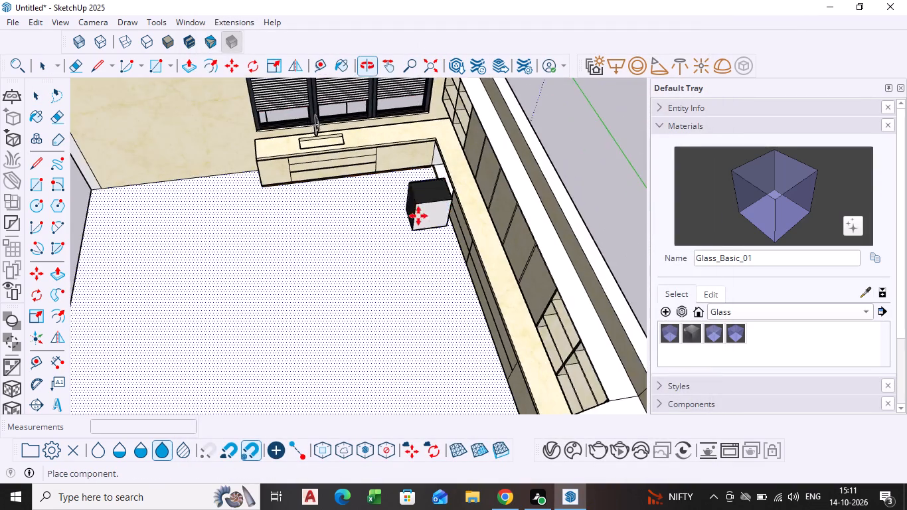
pyautogui.scroll(4, 414, 217)
pyautogui.moveTo(319, 220); pyautogui.dragTo(381, 212, button='middle')
pyautogui.click(353, 237)
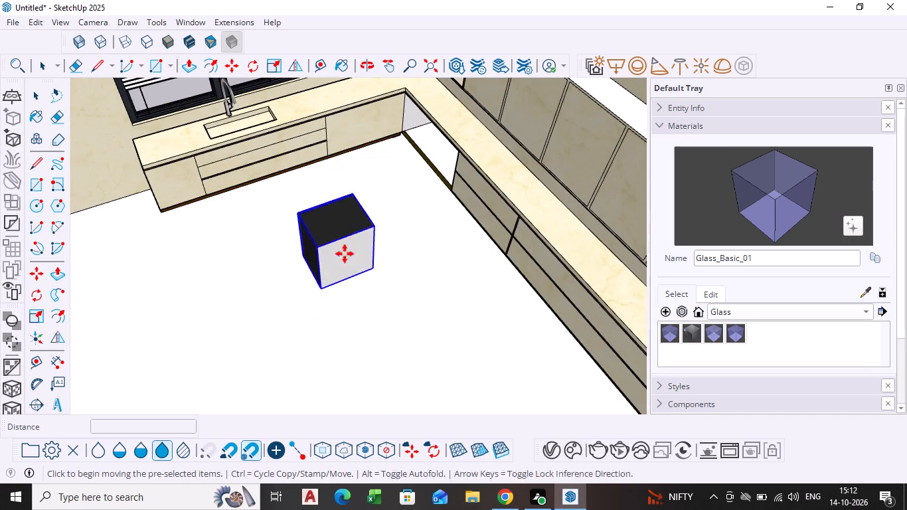
# Rotate the black dishwasher 90 degrees about its bottom corner so its front faces the room.
pyautogui.moveTo(314, 327); pyautogui.dragTo(626, 221, button='middle')
pyautogui.scroll(9, 453, 201)
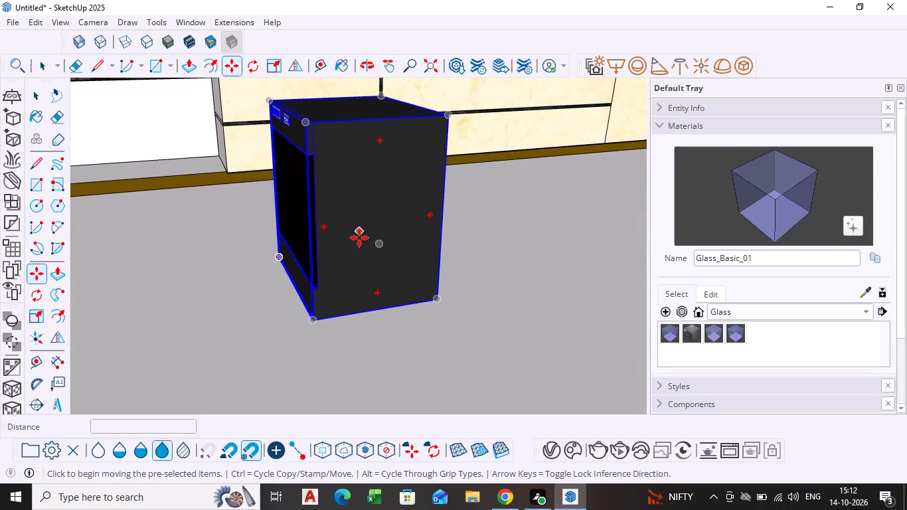
pyautogui.click(45, 295)
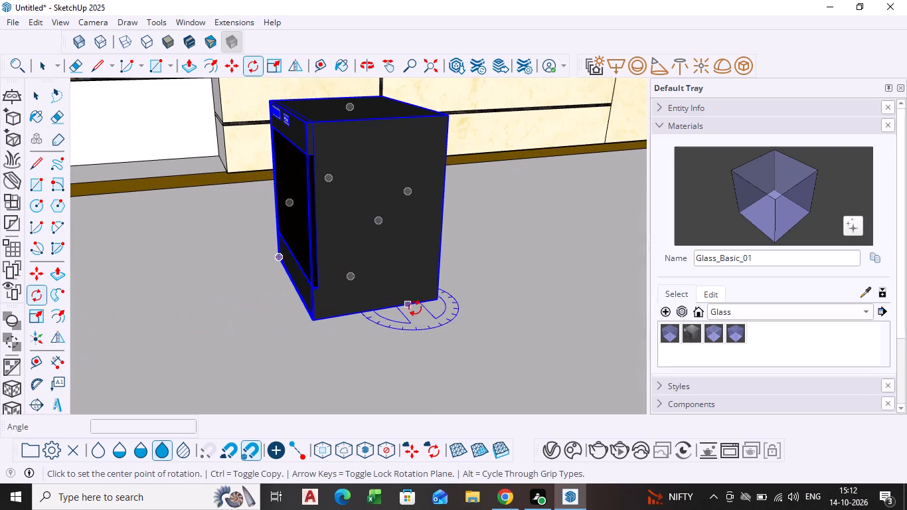
pyautogui.click(433, 301)
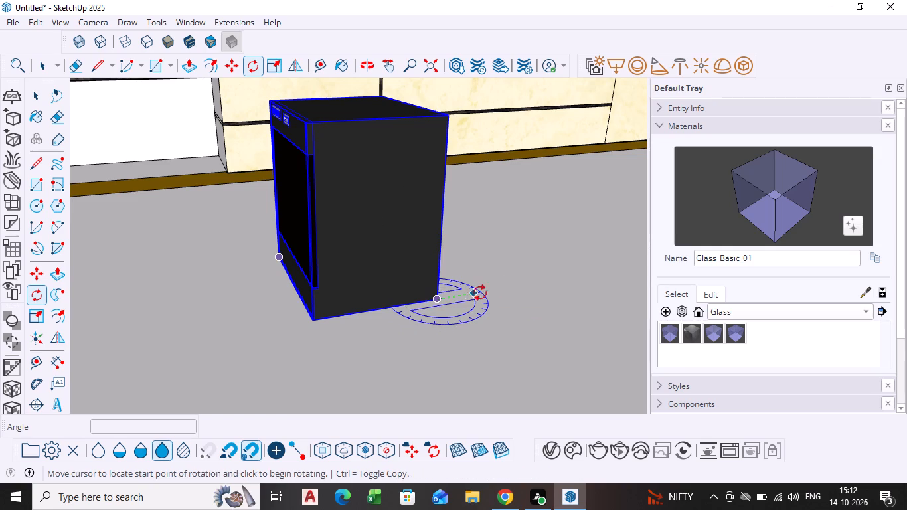
pyautogui.click(529, 280)
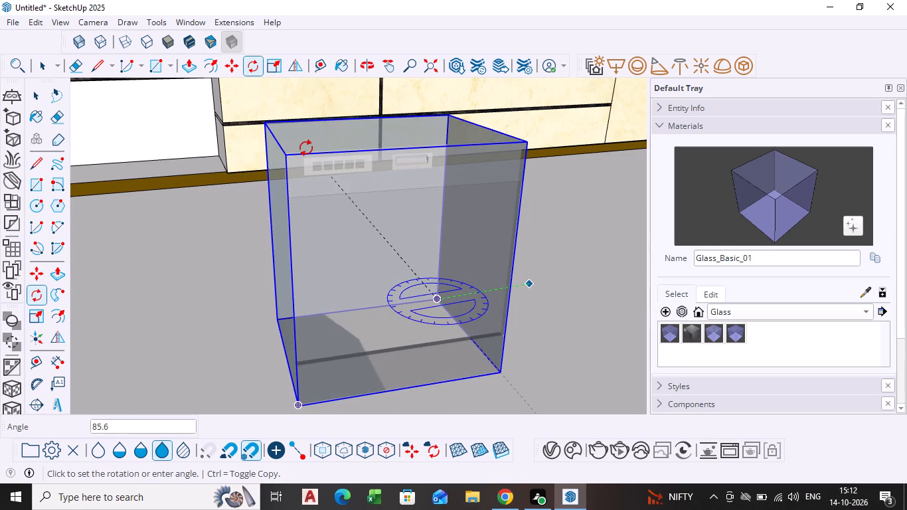
pyautogui.write('90')
pyautogui.press('Return')
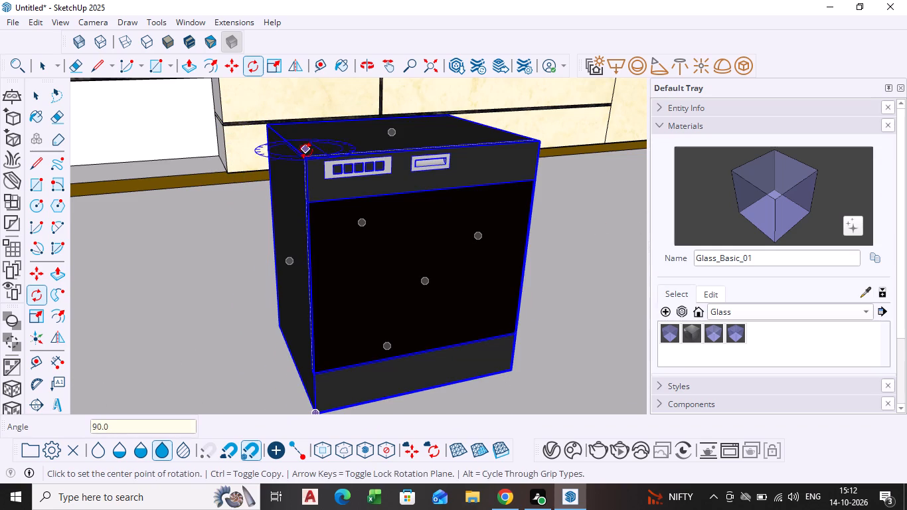
pyautogui.press('space')
# Move the dishwasher by its bottom back corner across the floor to the open base cabinet bay beside the corner.
pyautogui.scroll(-7, 510, 240)
pyautogui.moveTo(467, 288); pyautogui.dragTo(489, 252, button='middle')
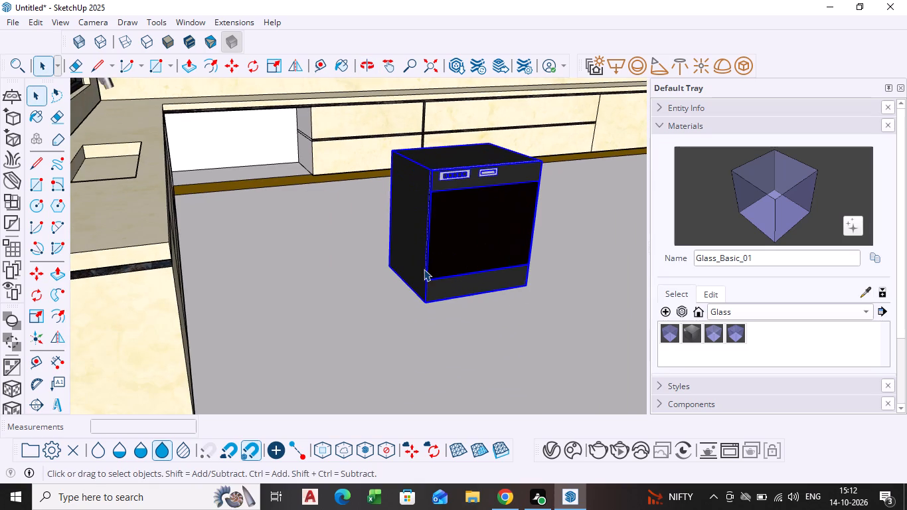
pyautogui.scroll(3, 418, 271)
pyautogui.scroll(-2, 428, 294)
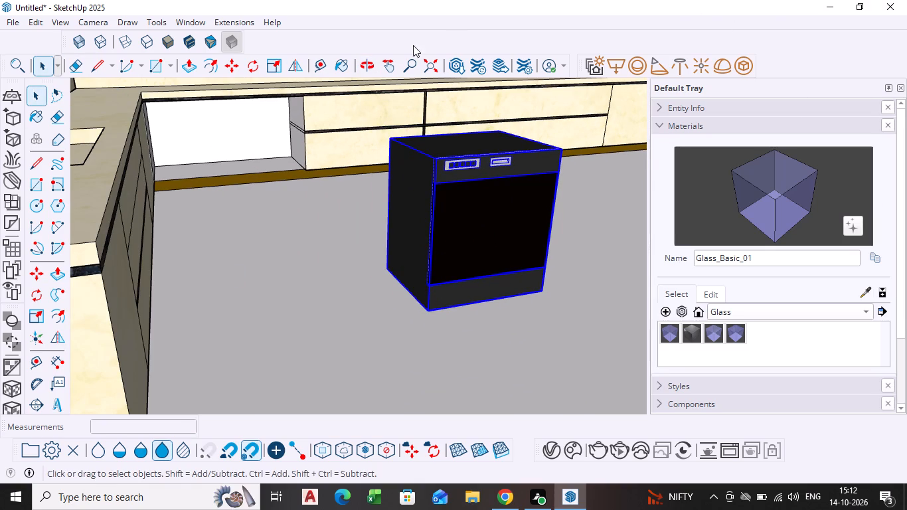
pyautogui.click(236, 66)
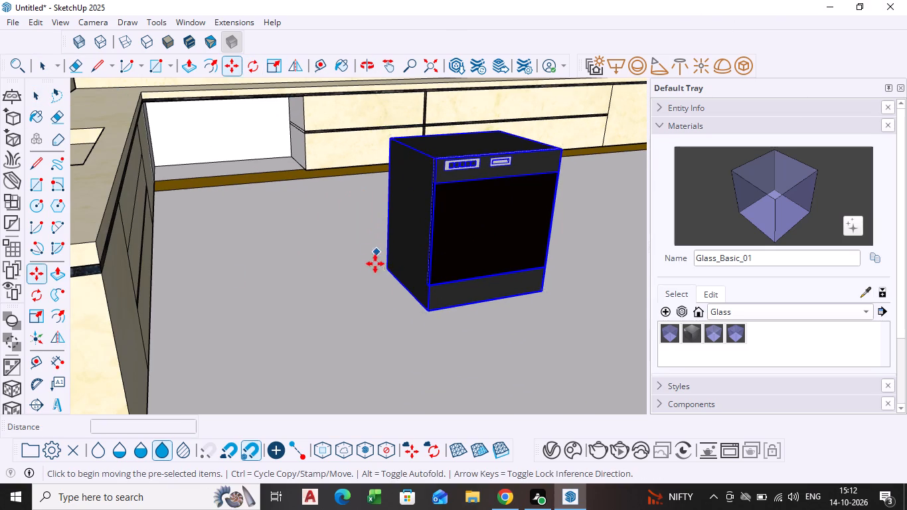
pyautogui.scroll(4, 375, 263)
pyautogui.moveTo(392, 270); pyautogui.dragTo(382, 270)
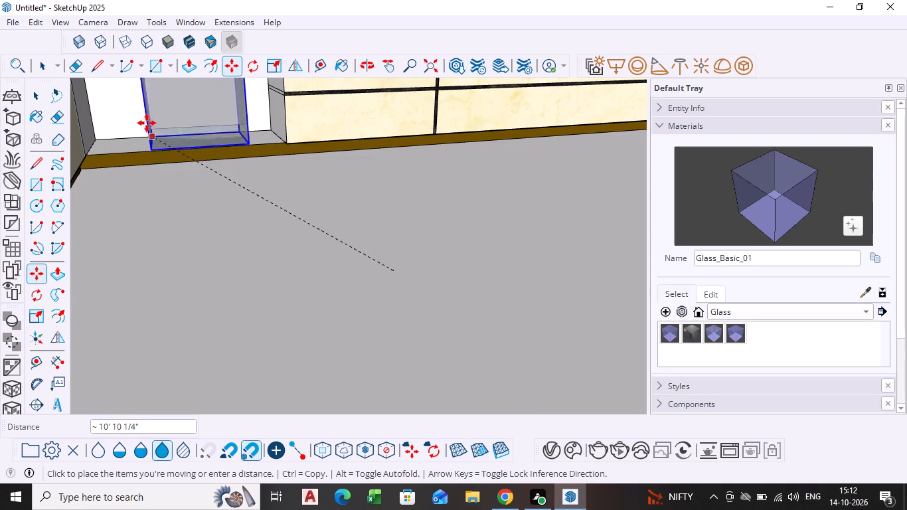
pyautogui.scroll(6, 116, 154)
pyautogui.moveTo(118, 146); pyautogui.dragTo(167, 171, button='middle')
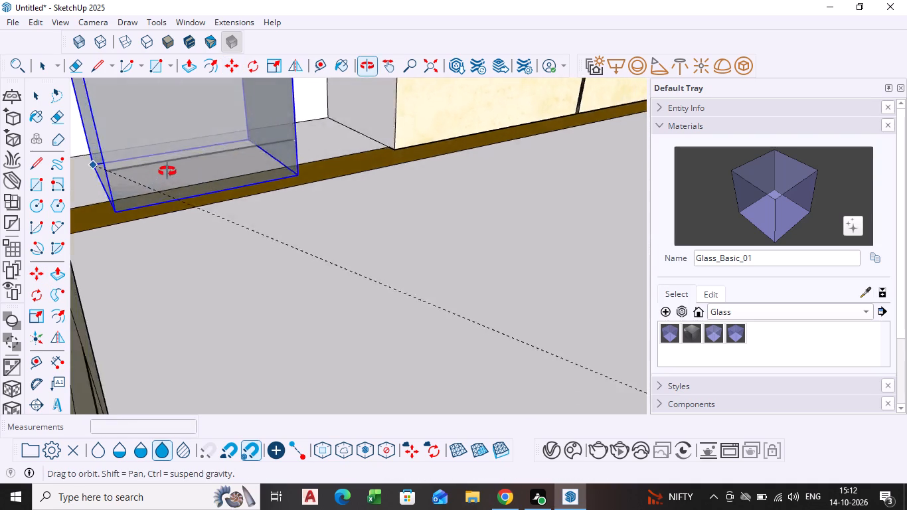
pyautogui.moveTo(167, 171); pyautogui.dragTo(222, 177, button='middle')
pyautogui.scroll(-4, 187, 192)
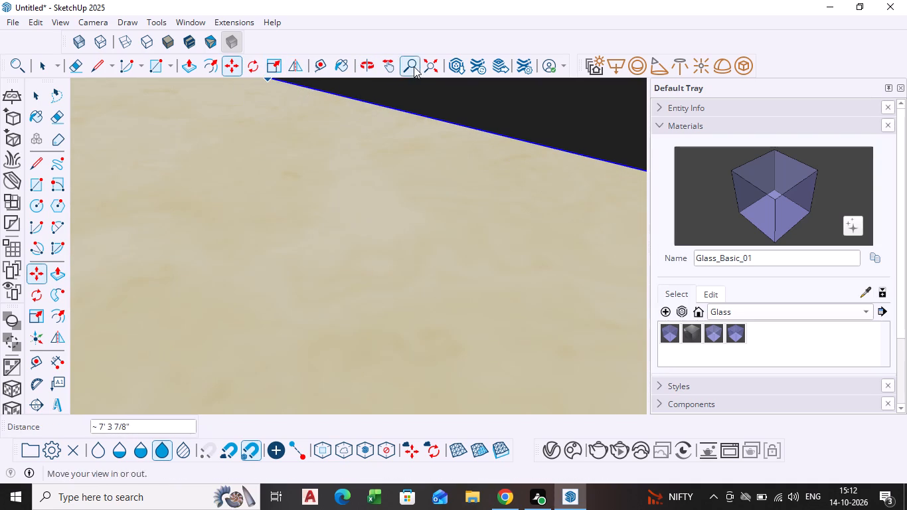
pyautogui.click(436, 66)
pyautogui.scroll(9, 380, 194)
pyautogui.moveTo(378, 216); pyautogui.dragTo(343, 228, button='middle')
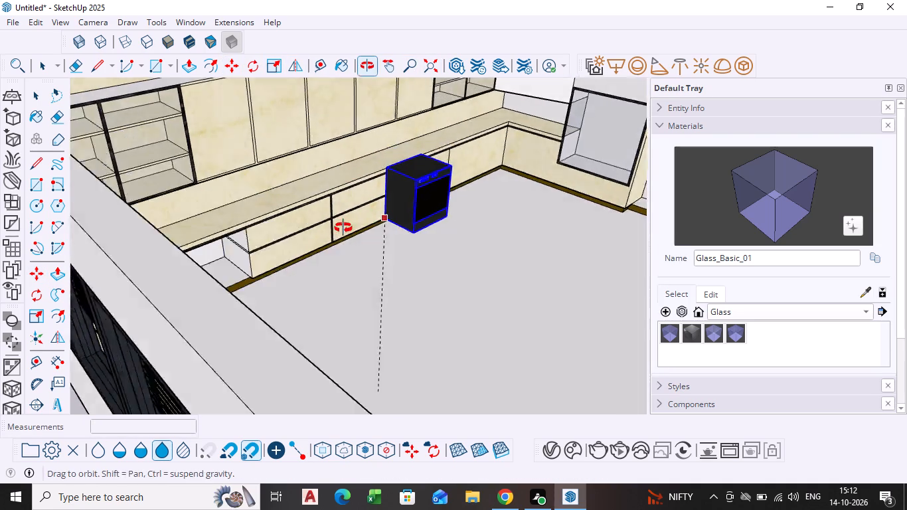
pyautogui.moveTo(343, 228); pyautogui.dragTo(266, 241, button='middle')
pyautogui.scroll(9, 198, 236)
pyautogui.moveTo(183, 268); pyautogui.dragTo(254, 196, button='middle')
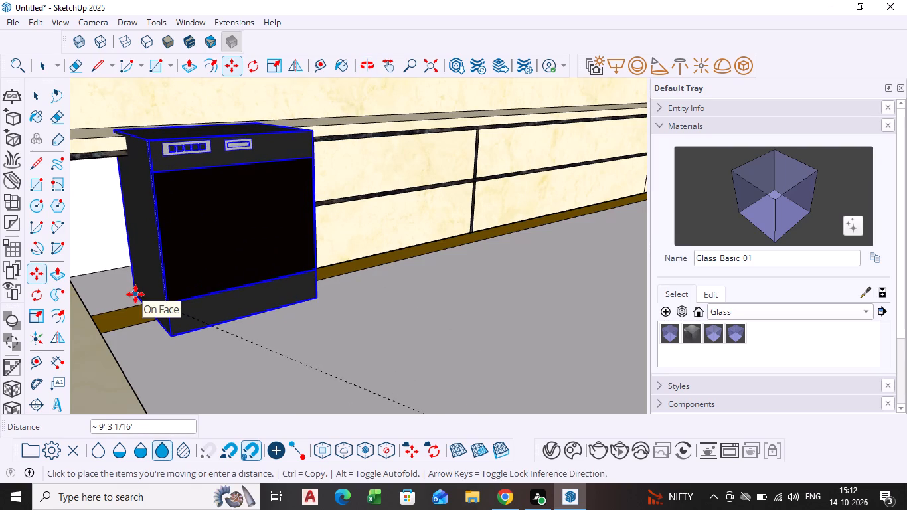
pyautogui.click(129, 293)
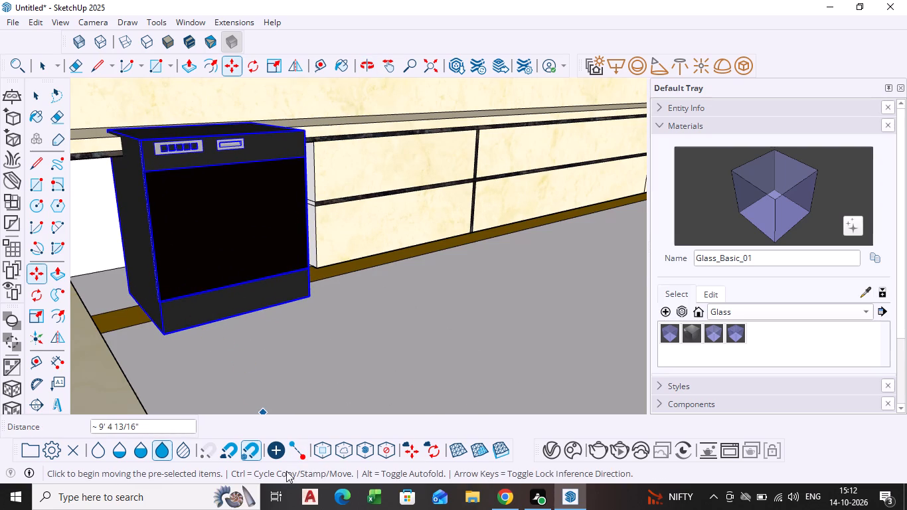
# Scale the dishwasher's width by about 1.62, stretching its side towards the adjoining sink cabinet run.
pyautogui.moveTo(280, 481); pyautogui.dragTo(271, 487, button='middle')
pyautogui.scroll(-1, 280, 481)
pyautogui.moveTo(271, 487); pyautogui.dragTo(269, 507, button='middle')
pyautogui.scroll(-3, 230, 250)
pyautogui.keyDown('shift'); pyautogui.moveTo(228, 262); pyautogui.dragTo(263, 308, button='middle'); pyautogui.keyUp('shift')
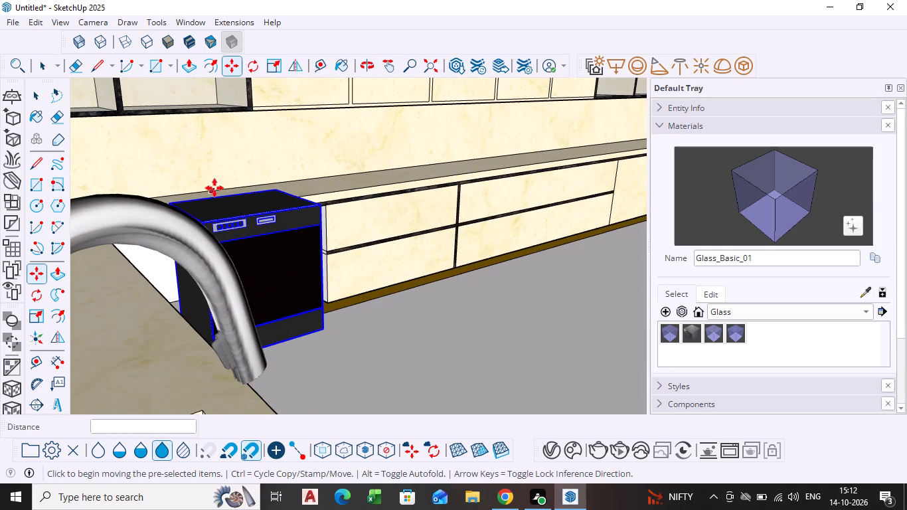
pyautogui.scroll(-2, 248, 268)
pyautogui.moveTo(240, 269); pyautogui.dragTo(171, 251, button='middle')
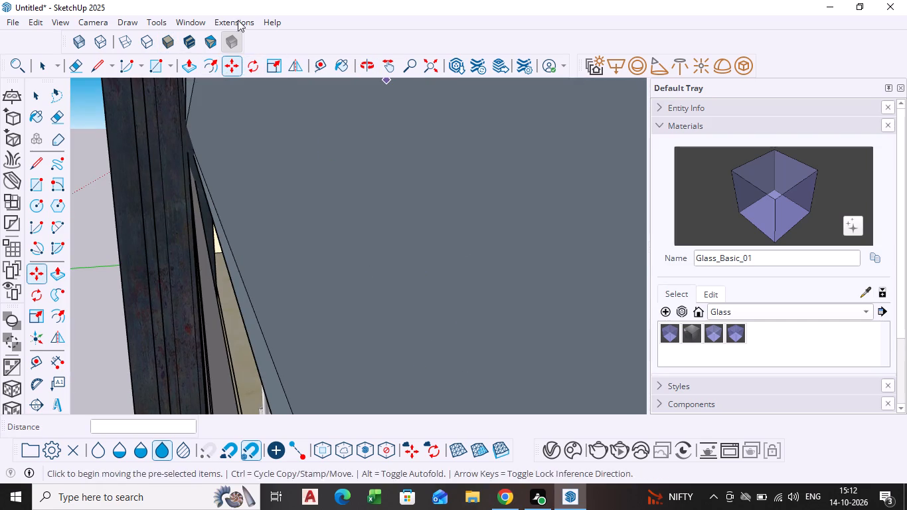
pyautogui.click(436, 68)
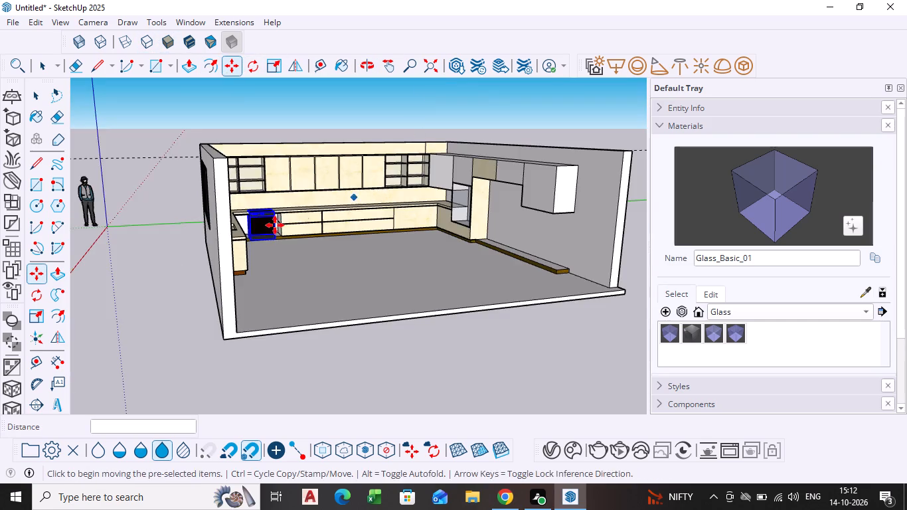
pyautogui.scroll(20, 272, 225)
pyautogui.scroll(1, 272, 225)
pyautogui.moveTo(245, 268); pyautogui.dragTo(246, 269, button='middle')
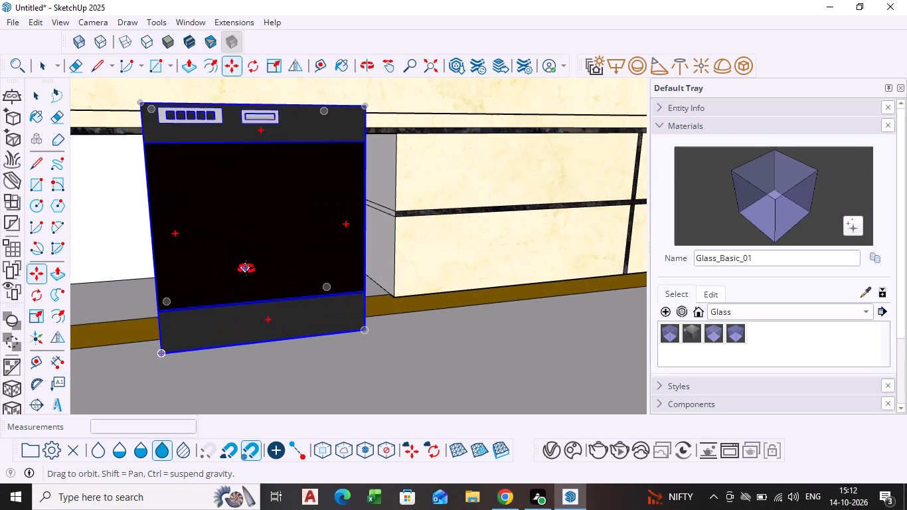
pyautogui.moveTo(246, 269); pyautogui.dragTo(287, 267, button='middle')
pyautogui.click(33, 313)
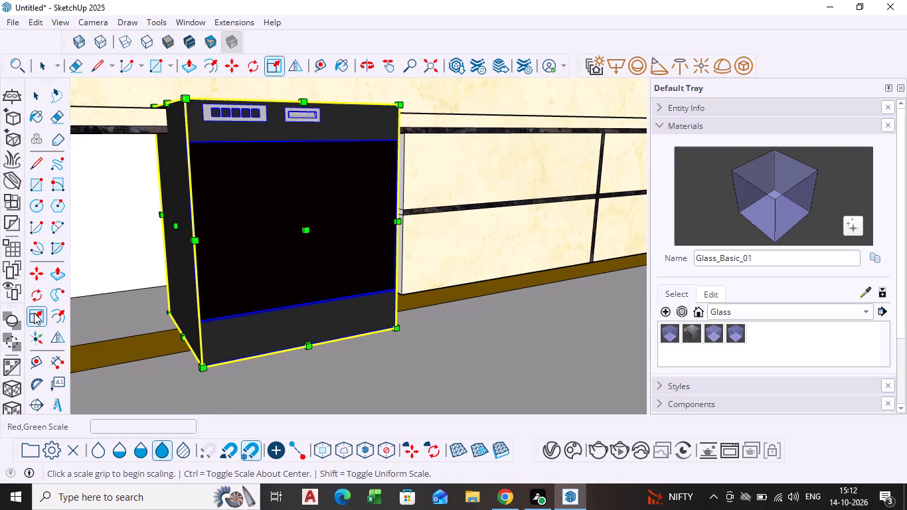
pyautogui.click(173, 230)
pyautogui.scroll(-7, 135, 232)
pyautogui.moveTo(135, 232); pyautogui.dragTo(154, 230, button='middle')
pyautogui.moveTo(148, 230); pyautogui.dragTo(96, 240, button='middle')
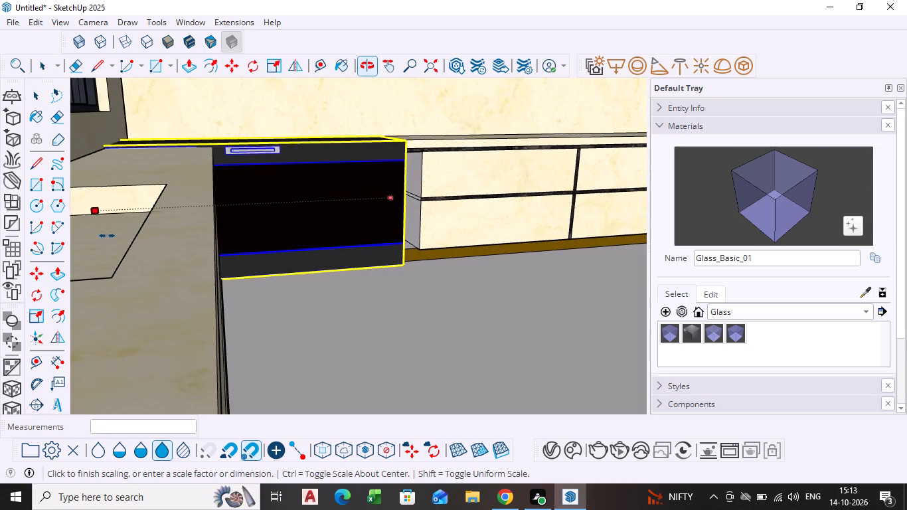
pyautogui.scroll(4, 230, 211)
pyautogui.click(215, 211)
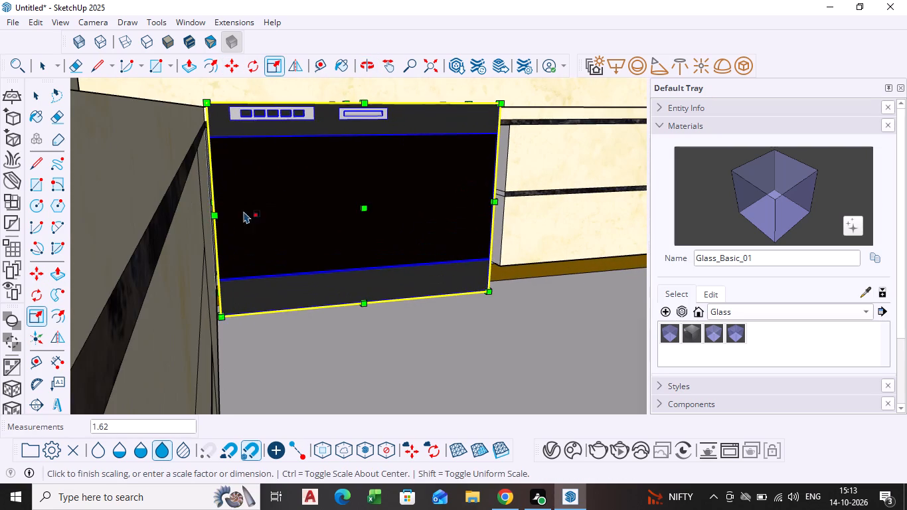
# Move the dishwasher by its bottom back corner into the open bay, against the side of the adjoining drawer cabinet.
pyautogui.scroll(-1, 358, 211)
pyautogui.moveTo(359, 211); pyautogui.dragTo(203, 256, button='middle')
pyautogui.scroll(-2, 453, 248)
pyautogui.moveTo(452, 248); pyautogui.dragTo(410, 256, button='middle')
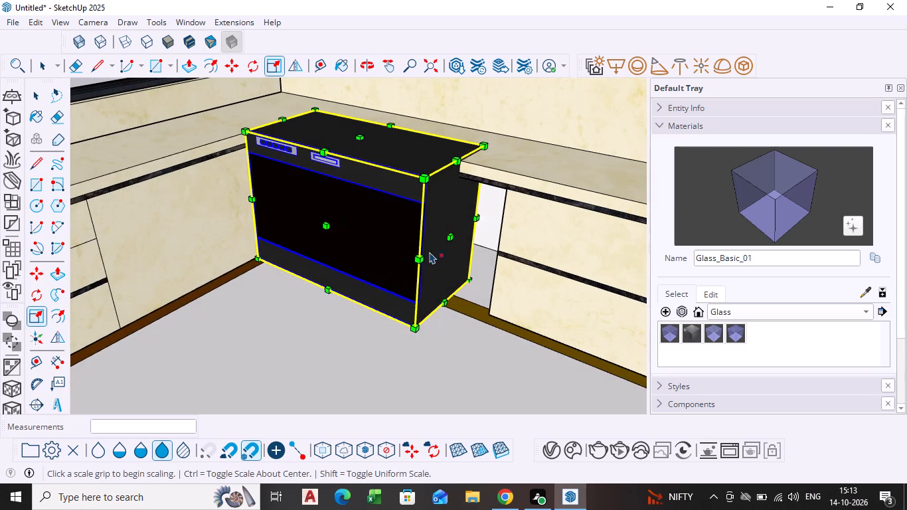
pyautogui.press('m')
pyautogui.click(468, 280)
pyautogui.scroll(5, 483, 273)
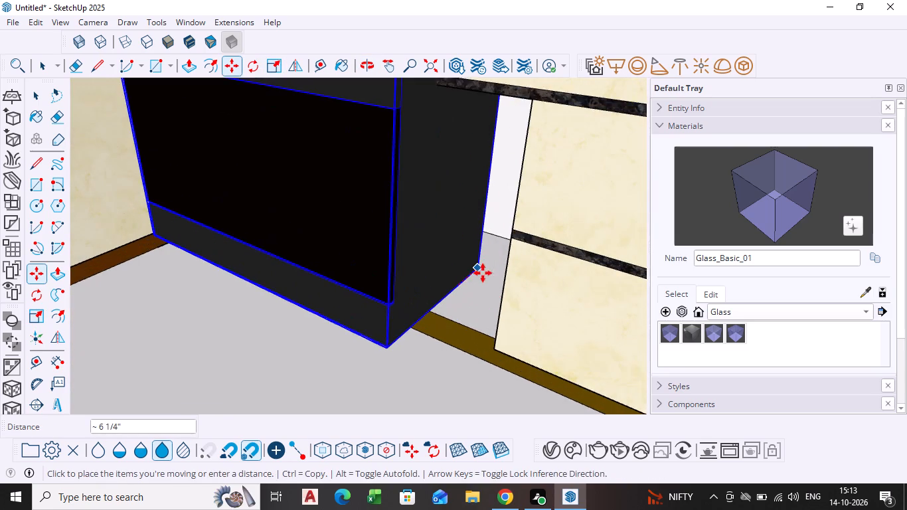
pyautogui.moveTo(483, 273); pyautogui.dragTo(512, 249, button='middle')
pyautogui.scroll(11, 518, 240)
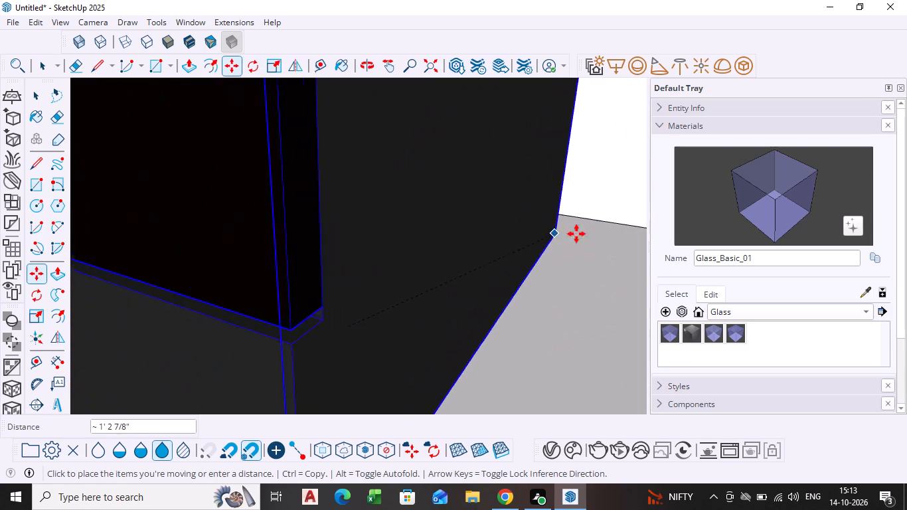
pyautogui.scroll(-4, 609, 229)
pyautogui.moveTo(609, 229); pyautogui.dragTo(505, 226, button='middle')
pyautogui.moveTo(504, 226); pyautogui.dragTo(589, 229, button='middle')
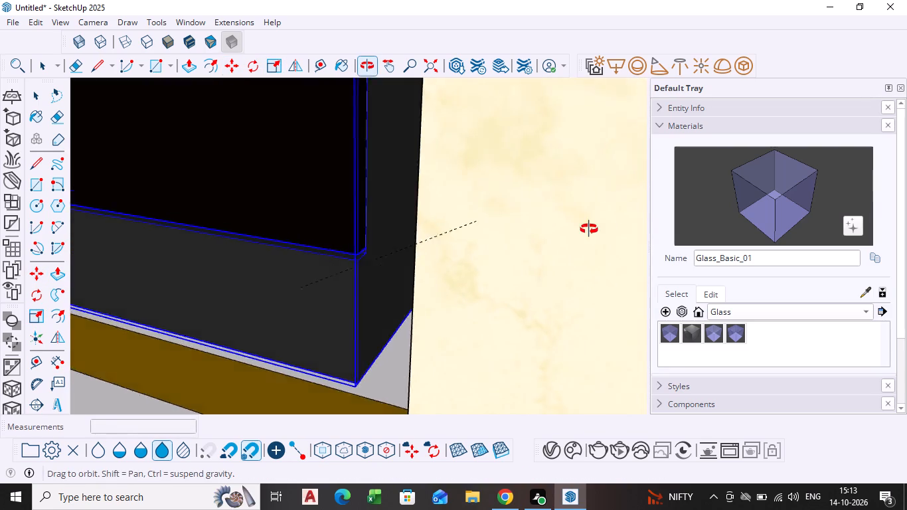
pyautogui.moveTo(589, 229); pyautogui.dragTo(625, 226, button='middle')
pyautogui.scroll(7, 438, 224)
pyautogui.scroll(6, 362, 209)
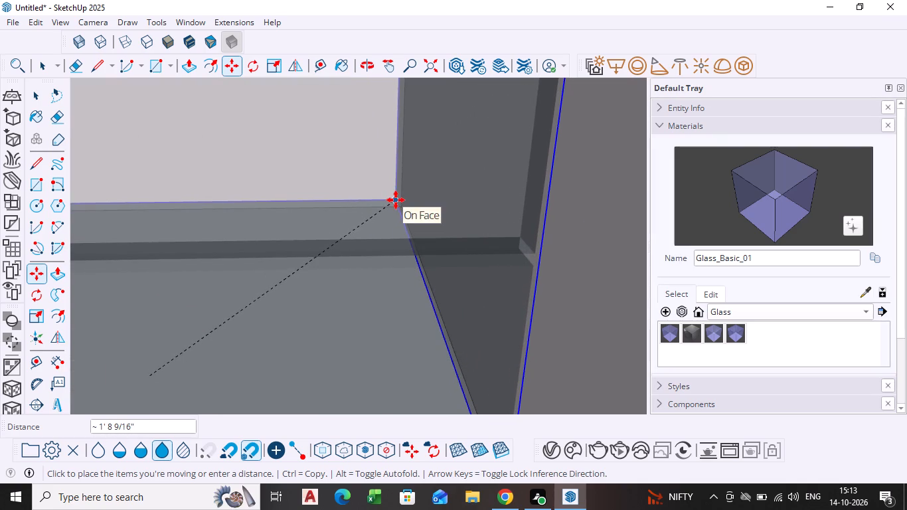
pyautogui.click(396, 200)
pyautogui.scroll(-9, 349, 201)
pyautogui.press('space')
pyautogui.scroll(-13, 436, 252)
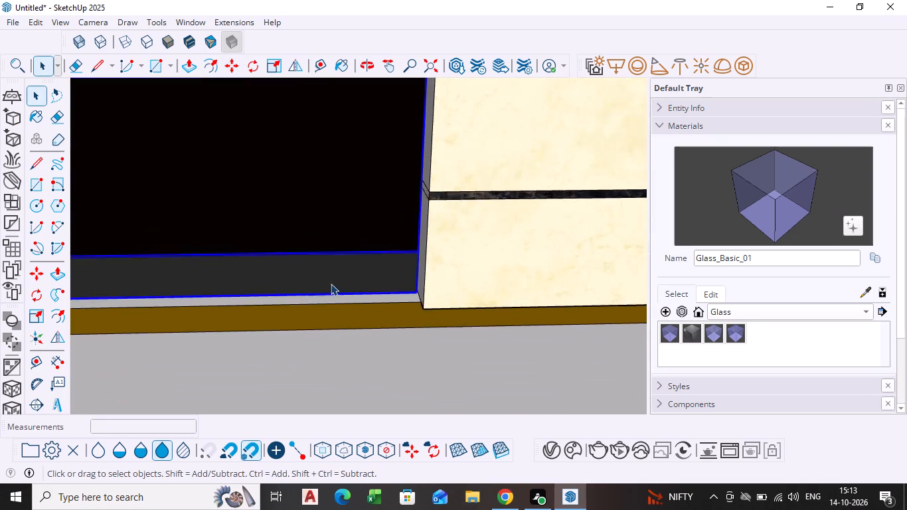
pyautogui.scroll(-4, 331, 284)
pyautogui.click(455, 349)
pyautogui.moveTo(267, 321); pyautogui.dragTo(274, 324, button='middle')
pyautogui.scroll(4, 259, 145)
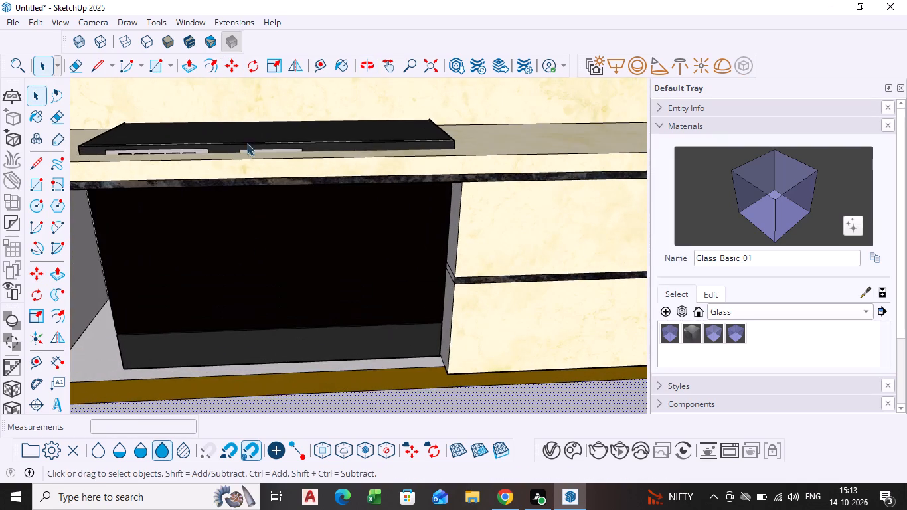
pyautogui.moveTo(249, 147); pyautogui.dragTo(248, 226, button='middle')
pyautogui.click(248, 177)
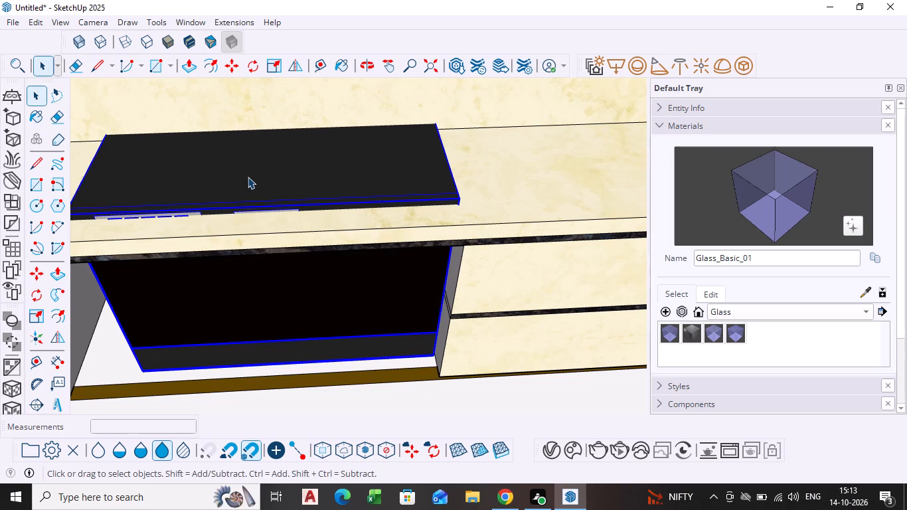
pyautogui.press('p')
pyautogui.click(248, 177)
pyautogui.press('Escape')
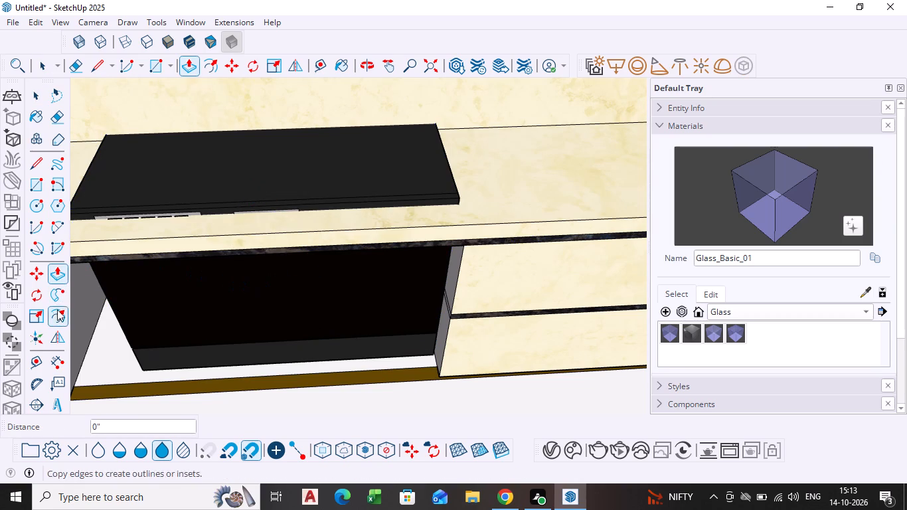
# Scale the dishwasher's height by 0.80 from its top face so it fits beneath the countertop.
pyautogui.click(33, 321)
pyautogui.click(309, 165)
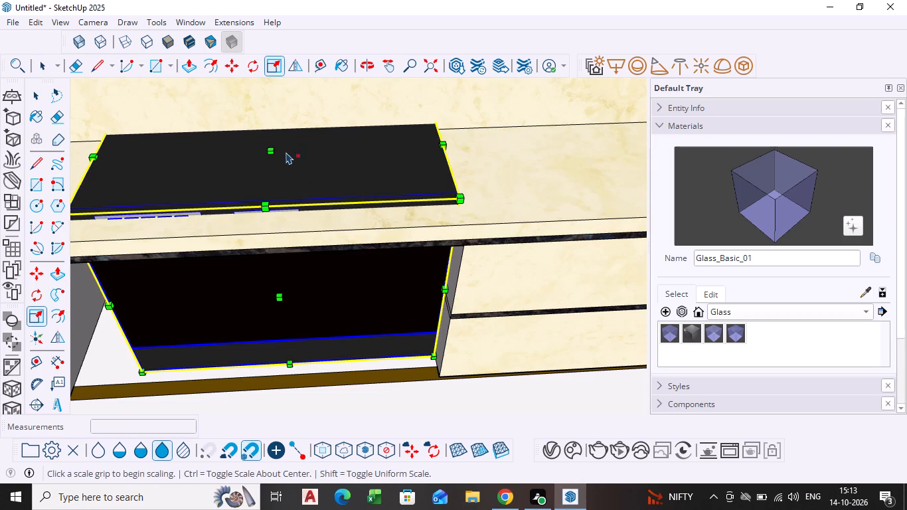
pyautogui.click(274, 147)
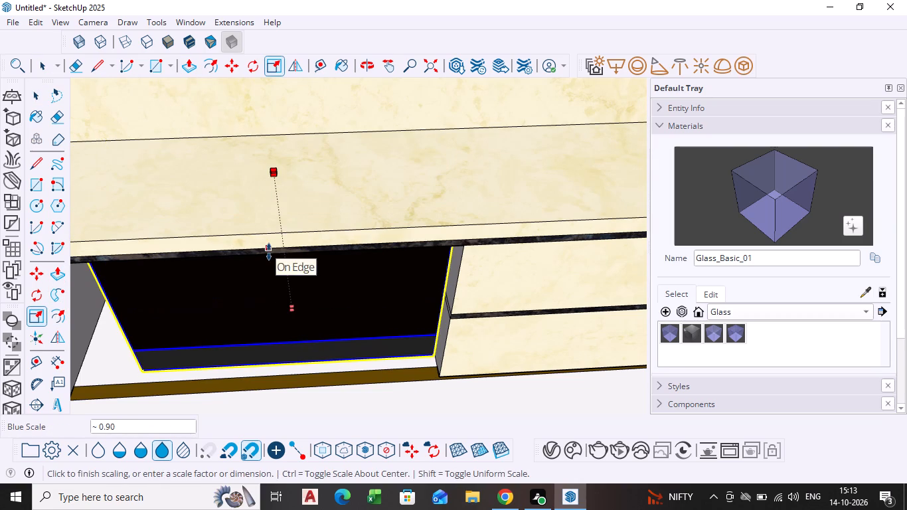
pyautogui.moveTo(269, 252); pyautogui.dragTo(334, 76, button='middle')
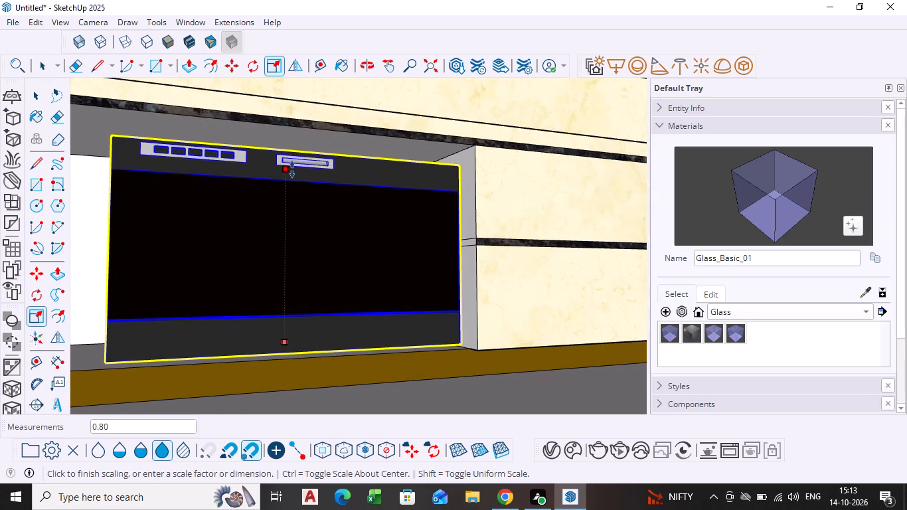
pyautogui.click(292, 169)
pyautogui.scroll(-1, 307, 219)
pyautogui.moveTo(306, 220); pyautogui.dragTo(284, 228, button='middle')
pyautogui.press('space')
# Scale the dishwasher's width down from its corner-facing side, keeping the side beside the drawer cabinet fixed.
pyautogui.scroll(-1, 209, 255)
pyautogui.moveTo(208, 255); pyautogui.dragTo(203, 270, button='middle')
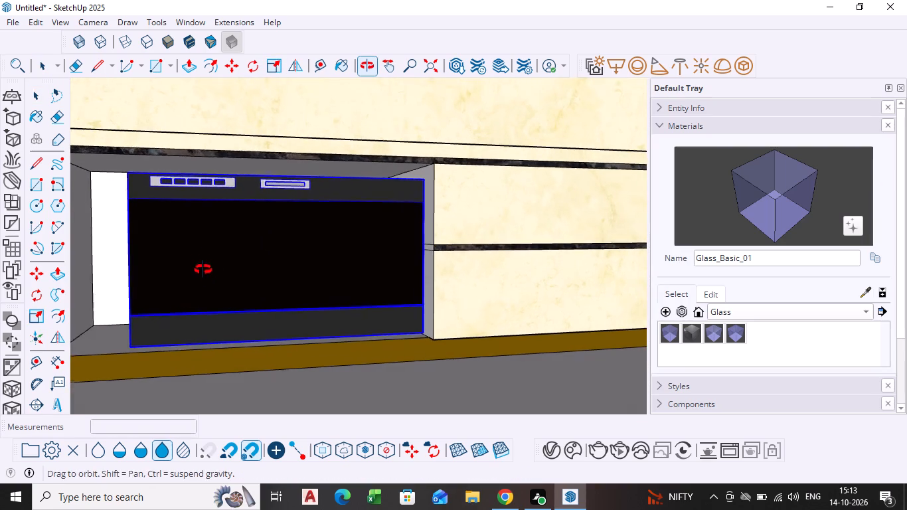
pyautogui.moveTo(203, 270); pyautogui.dragTo(218, 280, button='middle')
pyautogui.moveTo(112, 288); pyautogui.dragTo(215, 290, button='middle')
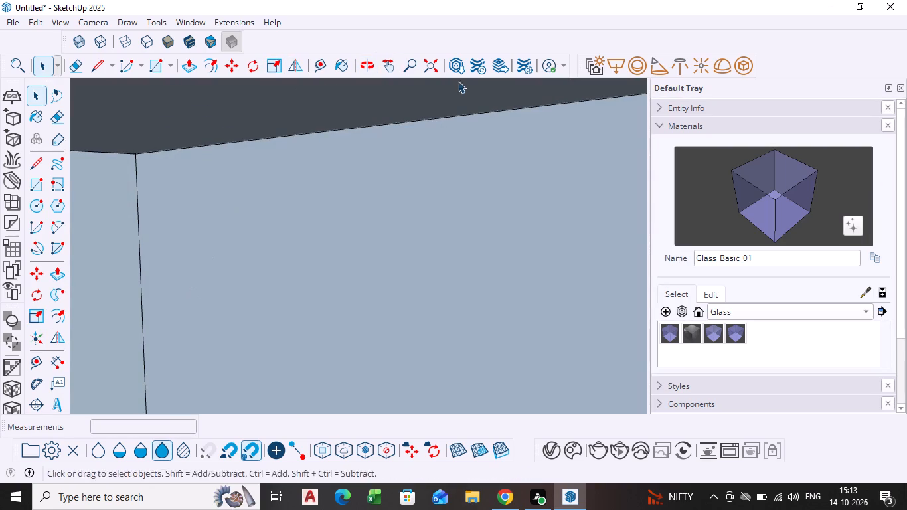
pyautogui.click(438, 70)
pyautogui.scroll(3, 380, 220)
pyautogui.moveTo(448, 251); pyautogui.dragTo(244, 315, button='middle')
pyautogui.scroll(4, 365, 261)
pyautogui.moveTo(323, 248); pyautogui.dragTo(364, 217, button='middle')
pyautogui.scroll(1, 321, 248)
pyautogui.scroll(10, 267, 246)
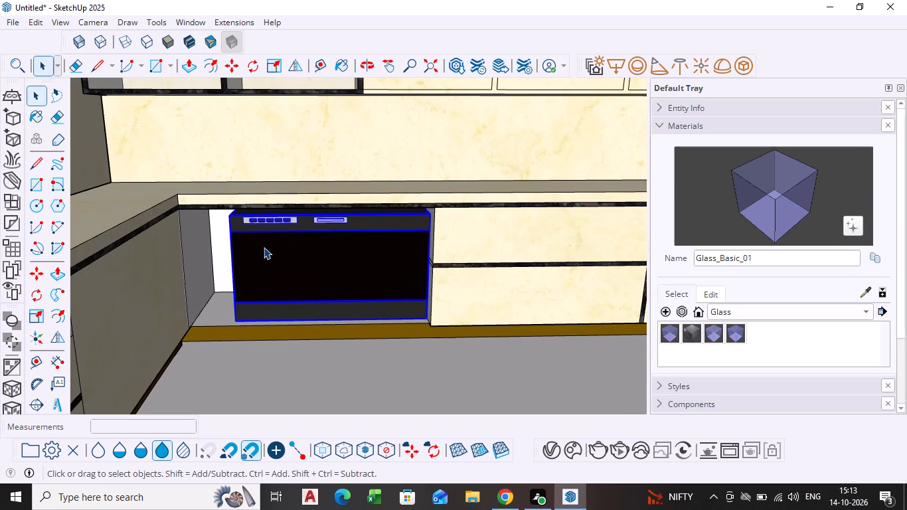
pyautogui.click(35, 319)
pyautogui.moveTo(326, 254); pyautogui.dragTo(327, 254, button='middle')
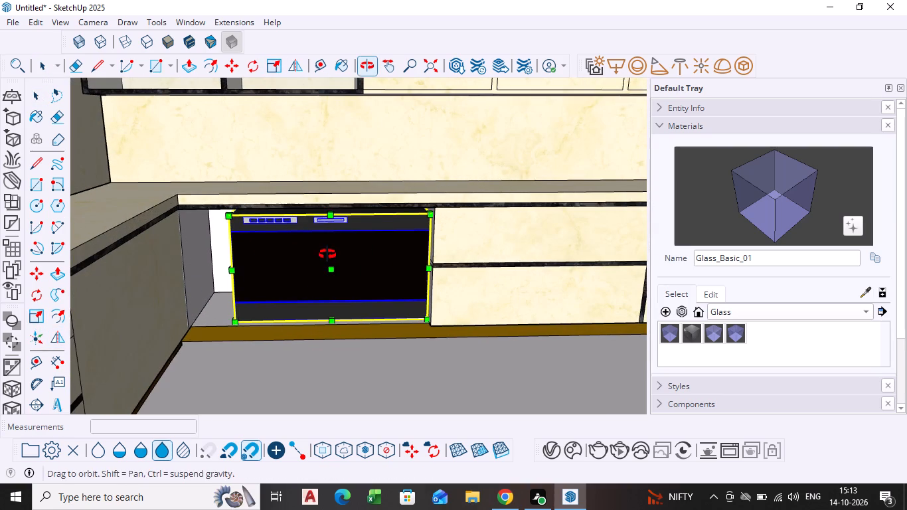
pyautogui.moveTo(327, 254); pyautogui.dragTo(374, 259, button='middle')
pyautogui.scroll(5, 255, 278)
pyautogui.moveTo(236, 284); pyautogui.dragTo(274, 290, button='middle')
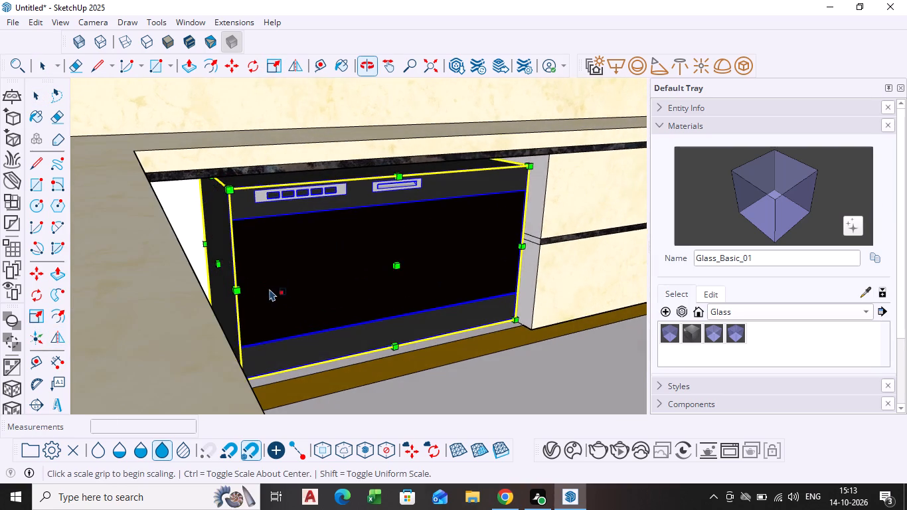
pyautogui.scroll(5, 254, 289)
pyautogui.click(201, 254)
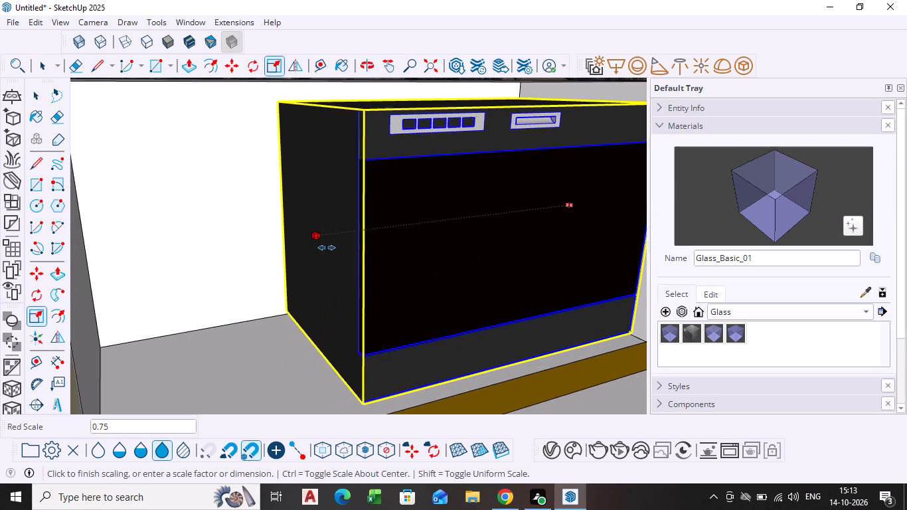
pyautogui.click(392, 235)
pyautogui.scroll(-5, 397, 243)
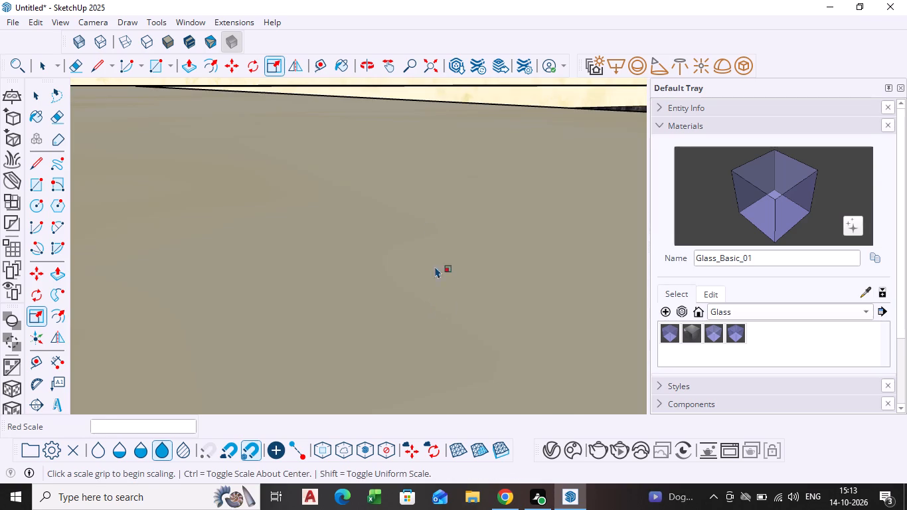
# Examine how the narrowed dishwasher sits in the base cabinet bay.
pyautogui.click(432, 68)
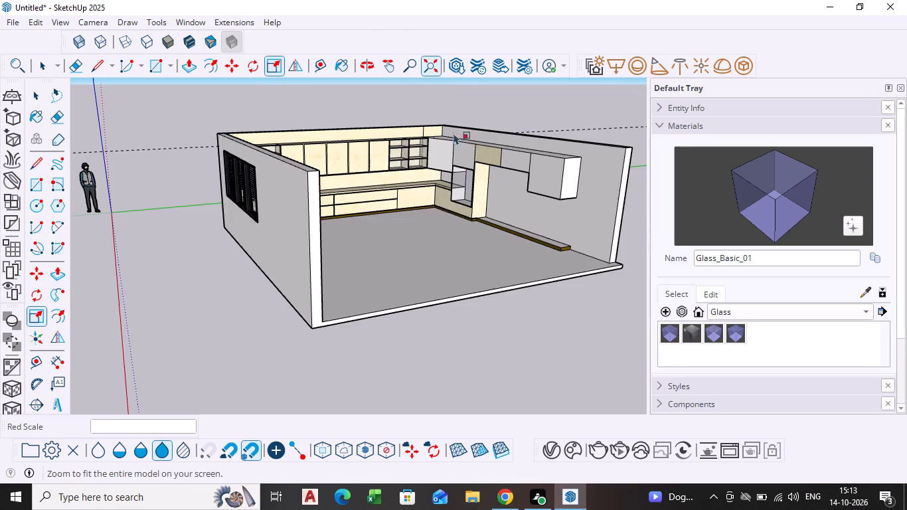
pyautogui.moveTo(443, 171); pyautogui.dragTo(367, 204, button='middle')
pyautogui.scroll(9, 252, 192)
pyautogui.moveTo(316, 205); pyautogui.dragTo(325, 168, button='middle')
pyautogui.click(396, 301)
pyautogui.scroll(4, 333, 180)
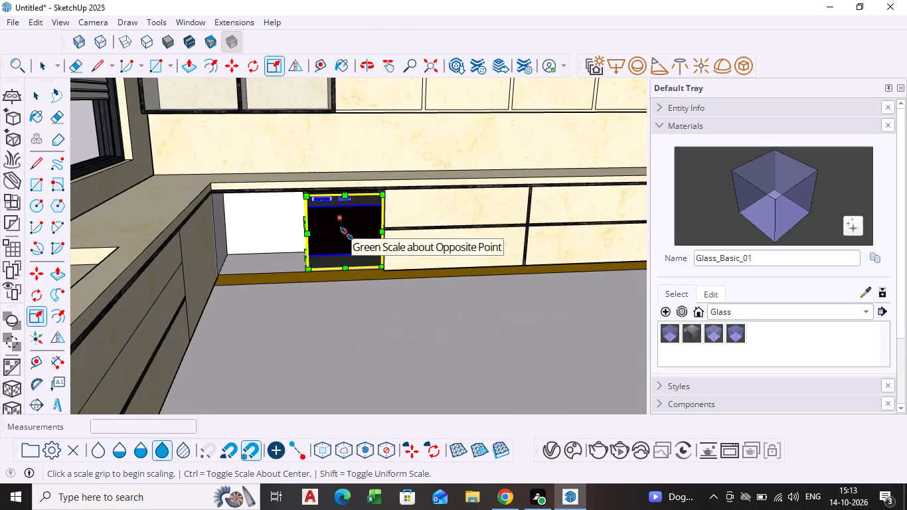
pyautogui.click(347, 234)
pyautogui.click(349, 236)
pyautogui.press('space')
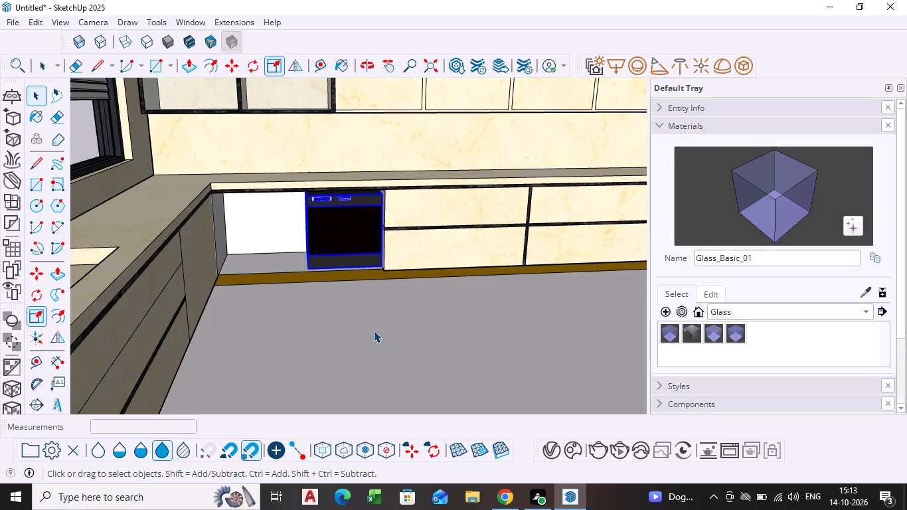
pyautogui.click(374, 332)
# Scale the dishwasher's height up slightly from its top face to close the gap below the countertop.
pyautogui.moveTo(321, 240); pyautogui.dragTo(303, 216, button='middle')
pyautogui.scroll(10, 303, 212)
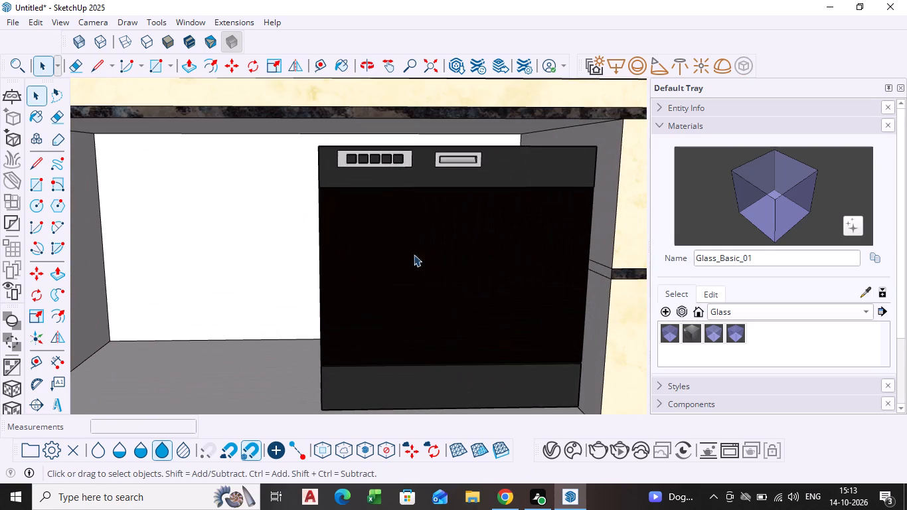
pyautogui.scroll(-2, 427, 255)
pyautogui.scroll(3, 424, 262)
pyautogui.click(424, 262)
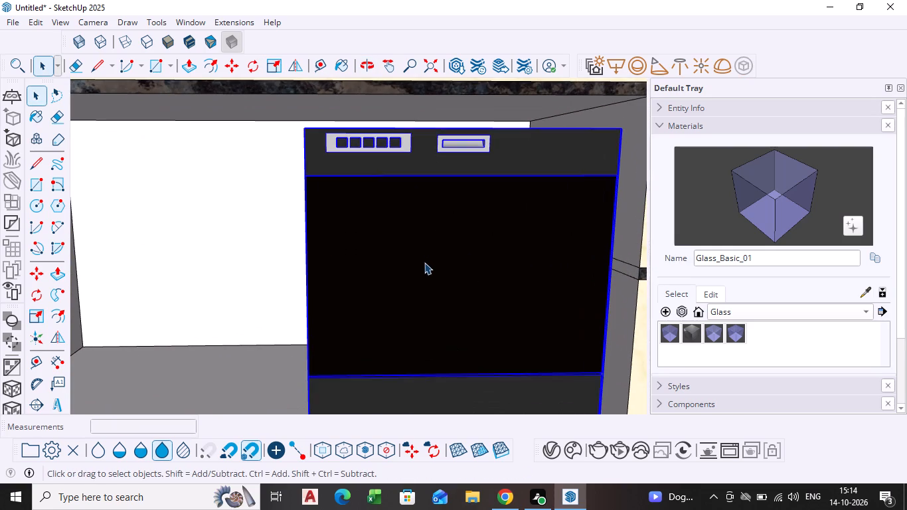
pyautogui.moveTo(422, 176); pyautogui.dragTo(420, 205, button='middle')
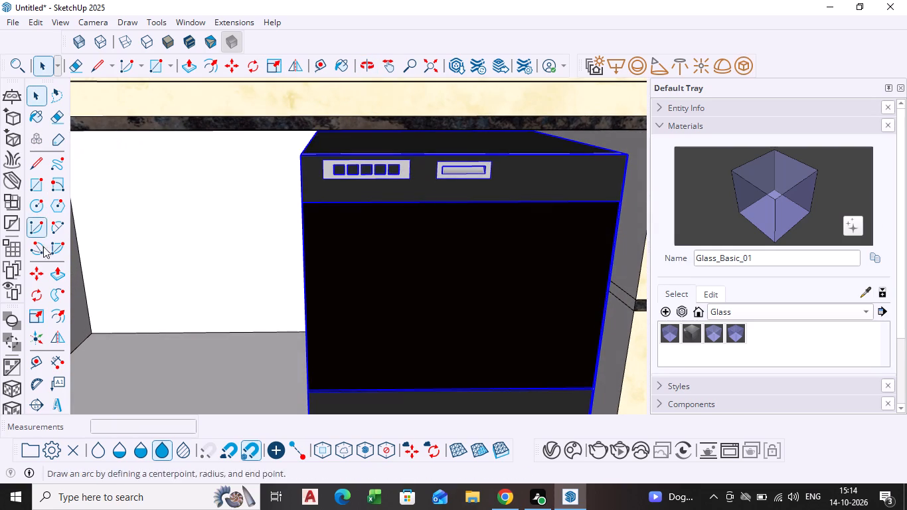
pyautogui.click(41, 308)
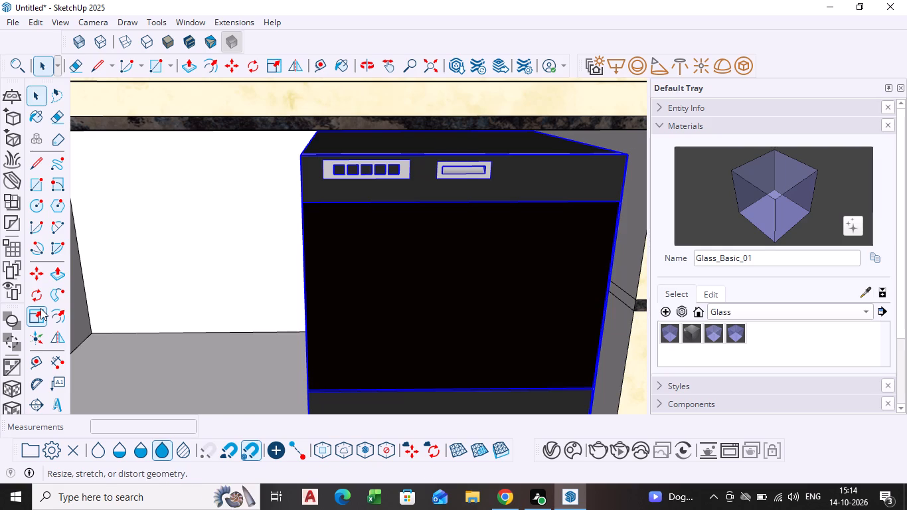
pyautogui.click(440, 140)
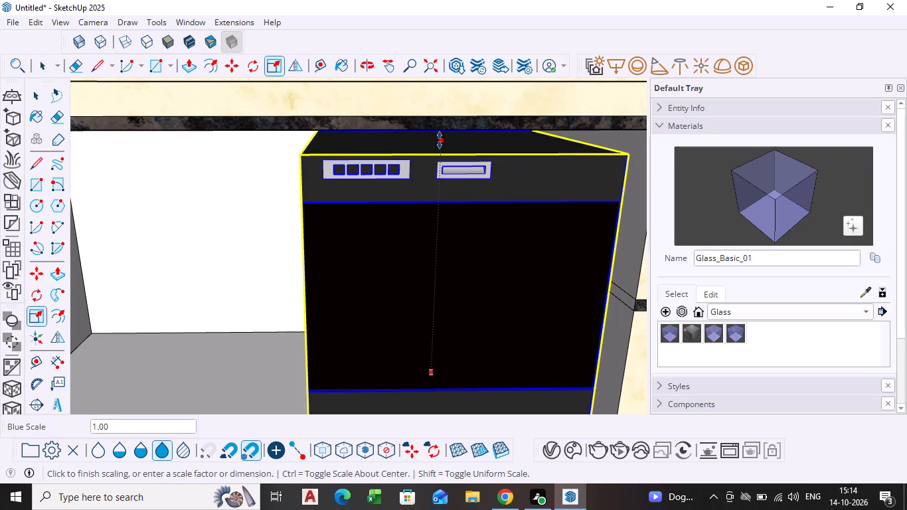
pyautogui.click(441, 127)
pyautogui.scroll(-10, 438, 184)
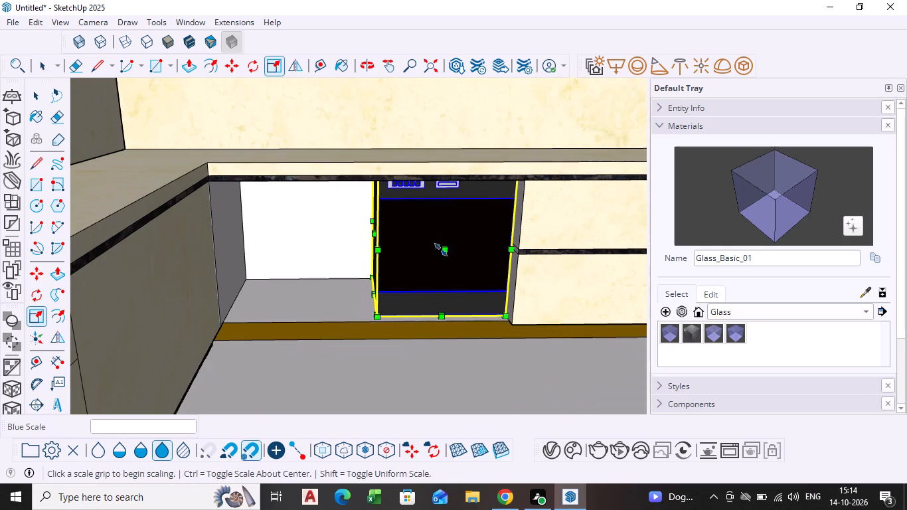
pyautogui.click(524, 372)
pyautogui.press('space')
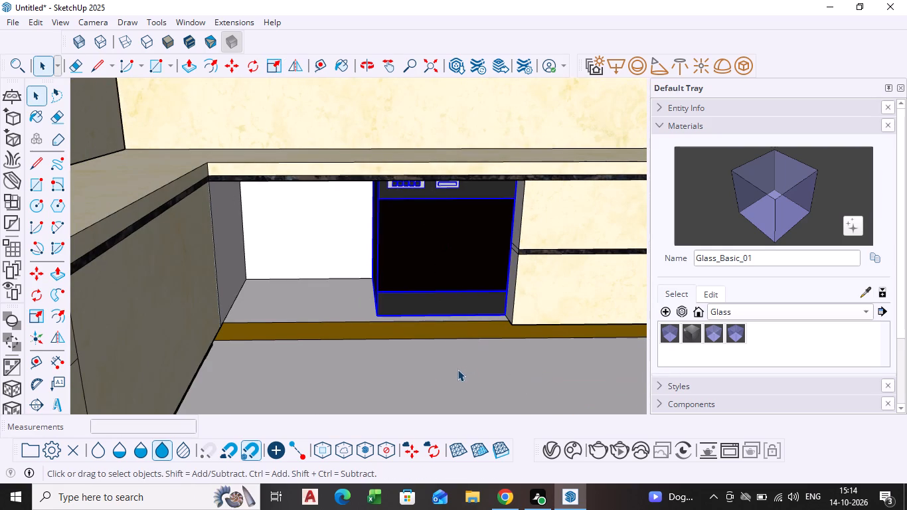
pyautogui.click(457, 369)
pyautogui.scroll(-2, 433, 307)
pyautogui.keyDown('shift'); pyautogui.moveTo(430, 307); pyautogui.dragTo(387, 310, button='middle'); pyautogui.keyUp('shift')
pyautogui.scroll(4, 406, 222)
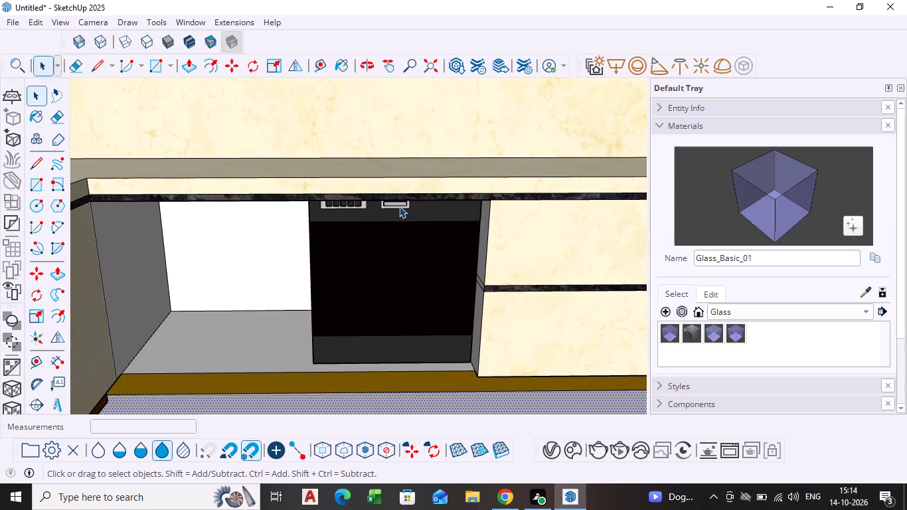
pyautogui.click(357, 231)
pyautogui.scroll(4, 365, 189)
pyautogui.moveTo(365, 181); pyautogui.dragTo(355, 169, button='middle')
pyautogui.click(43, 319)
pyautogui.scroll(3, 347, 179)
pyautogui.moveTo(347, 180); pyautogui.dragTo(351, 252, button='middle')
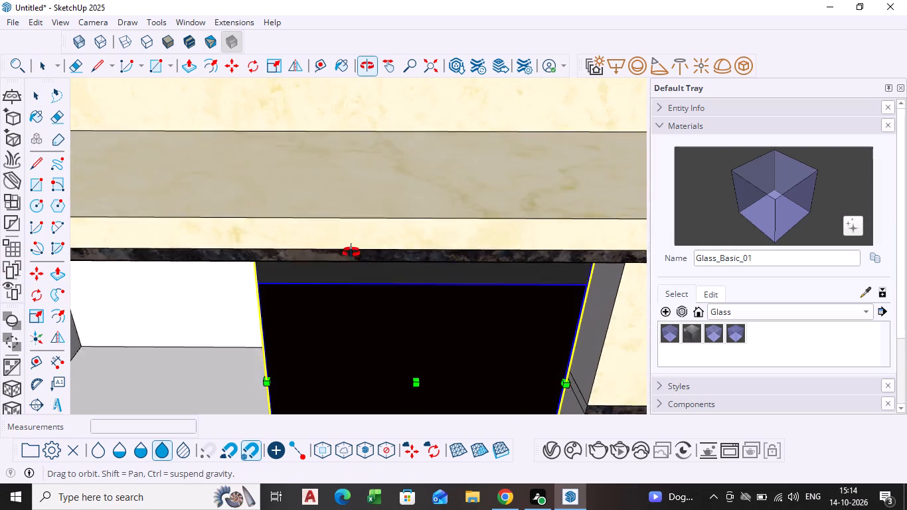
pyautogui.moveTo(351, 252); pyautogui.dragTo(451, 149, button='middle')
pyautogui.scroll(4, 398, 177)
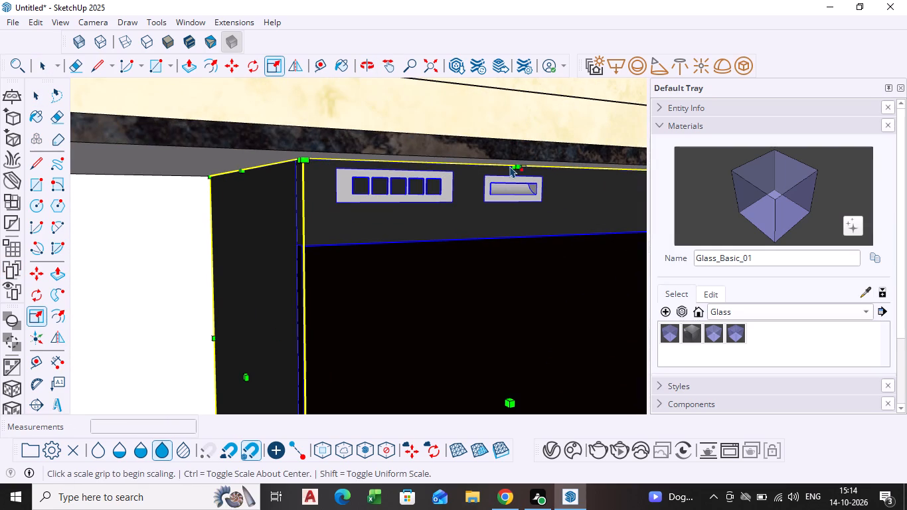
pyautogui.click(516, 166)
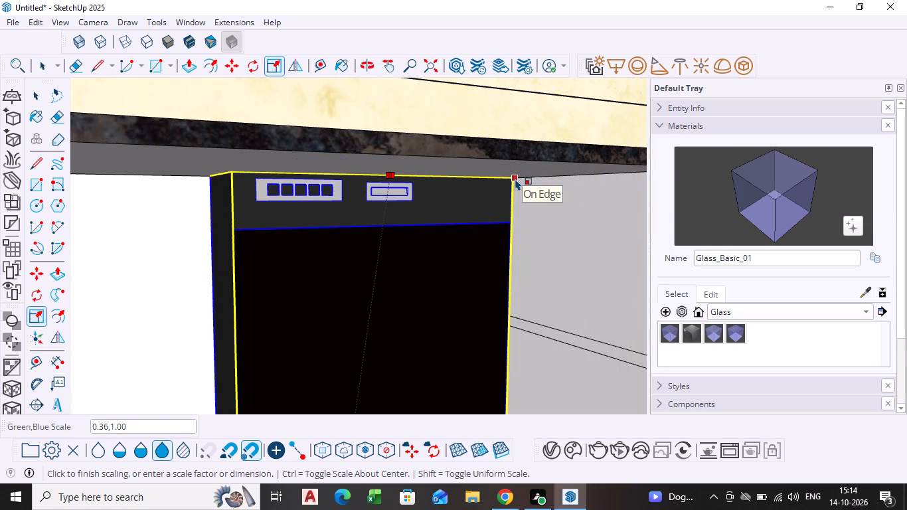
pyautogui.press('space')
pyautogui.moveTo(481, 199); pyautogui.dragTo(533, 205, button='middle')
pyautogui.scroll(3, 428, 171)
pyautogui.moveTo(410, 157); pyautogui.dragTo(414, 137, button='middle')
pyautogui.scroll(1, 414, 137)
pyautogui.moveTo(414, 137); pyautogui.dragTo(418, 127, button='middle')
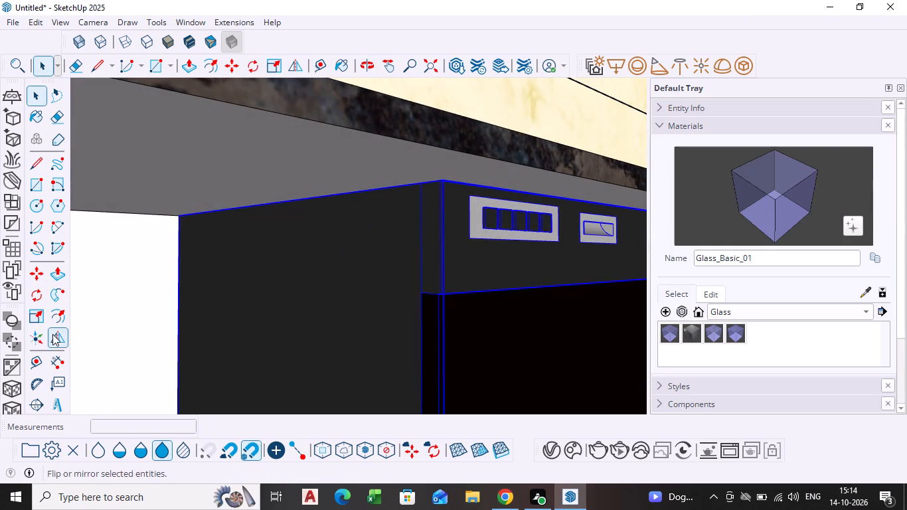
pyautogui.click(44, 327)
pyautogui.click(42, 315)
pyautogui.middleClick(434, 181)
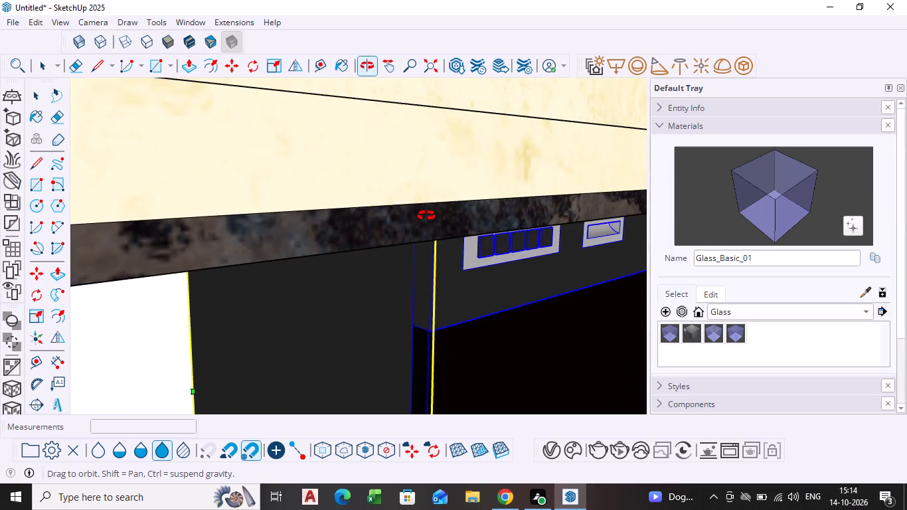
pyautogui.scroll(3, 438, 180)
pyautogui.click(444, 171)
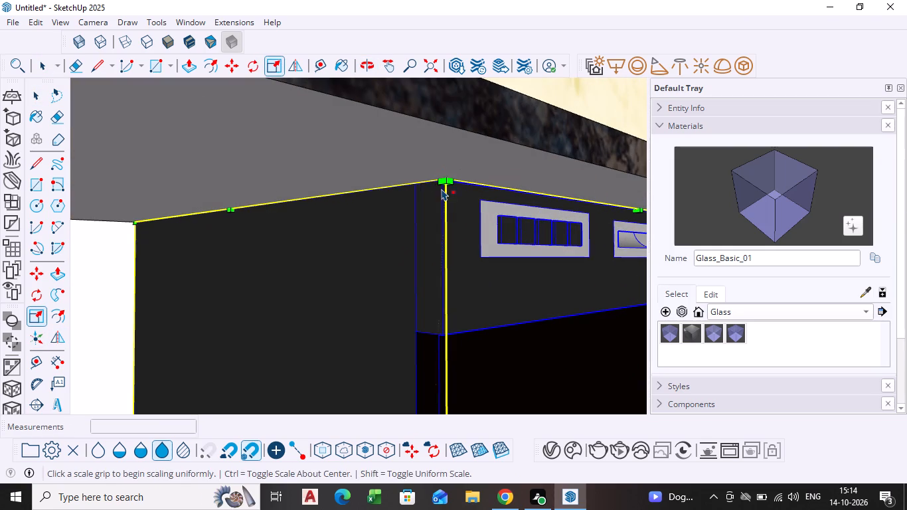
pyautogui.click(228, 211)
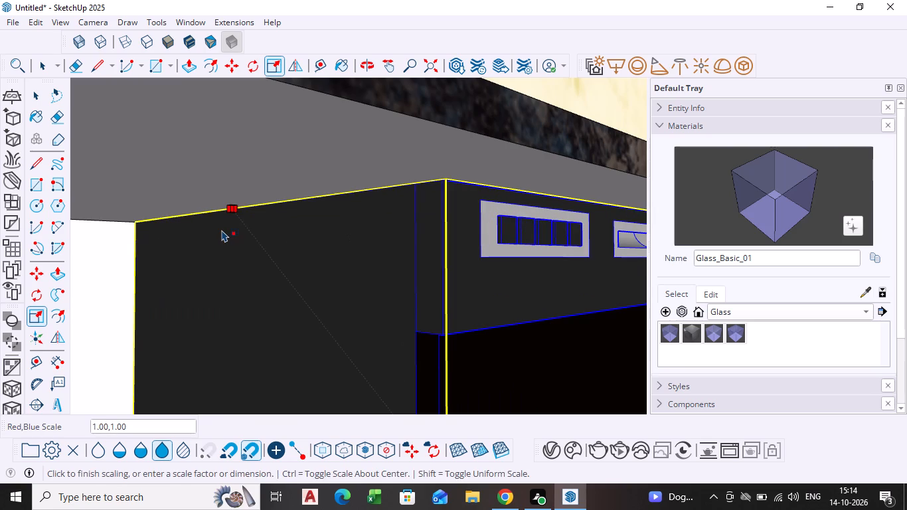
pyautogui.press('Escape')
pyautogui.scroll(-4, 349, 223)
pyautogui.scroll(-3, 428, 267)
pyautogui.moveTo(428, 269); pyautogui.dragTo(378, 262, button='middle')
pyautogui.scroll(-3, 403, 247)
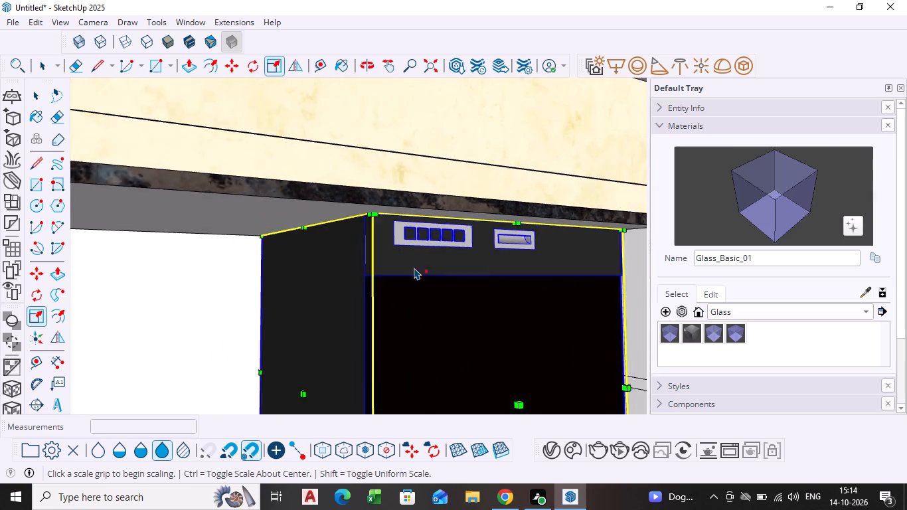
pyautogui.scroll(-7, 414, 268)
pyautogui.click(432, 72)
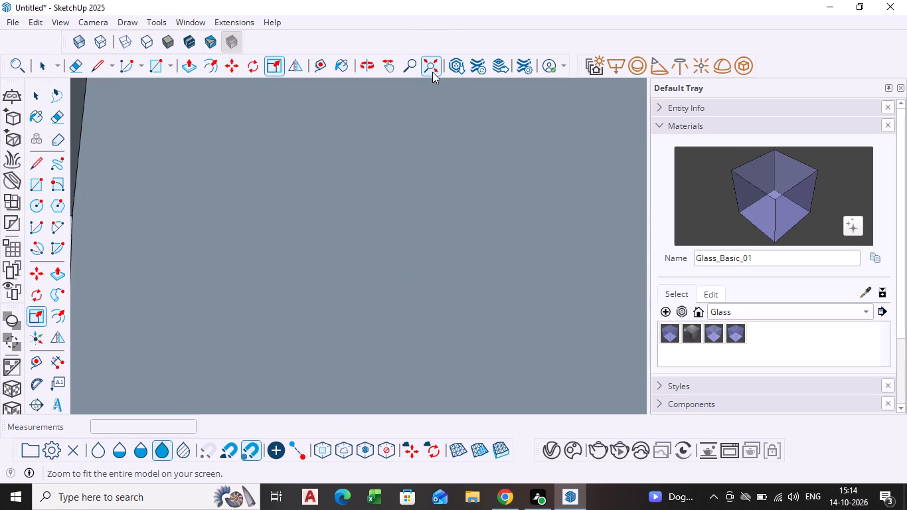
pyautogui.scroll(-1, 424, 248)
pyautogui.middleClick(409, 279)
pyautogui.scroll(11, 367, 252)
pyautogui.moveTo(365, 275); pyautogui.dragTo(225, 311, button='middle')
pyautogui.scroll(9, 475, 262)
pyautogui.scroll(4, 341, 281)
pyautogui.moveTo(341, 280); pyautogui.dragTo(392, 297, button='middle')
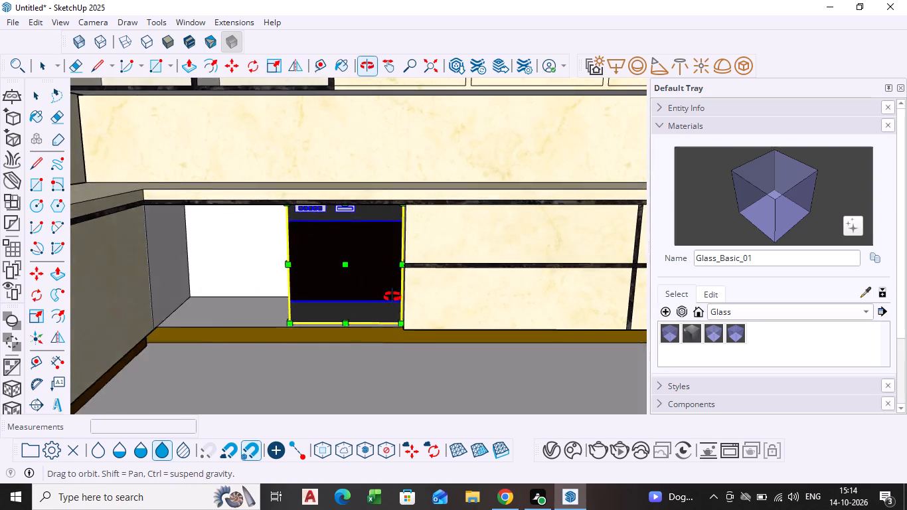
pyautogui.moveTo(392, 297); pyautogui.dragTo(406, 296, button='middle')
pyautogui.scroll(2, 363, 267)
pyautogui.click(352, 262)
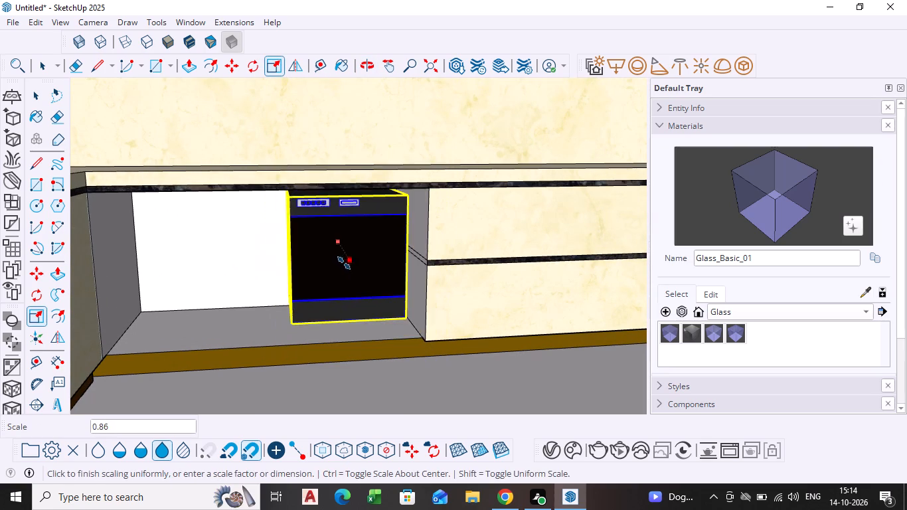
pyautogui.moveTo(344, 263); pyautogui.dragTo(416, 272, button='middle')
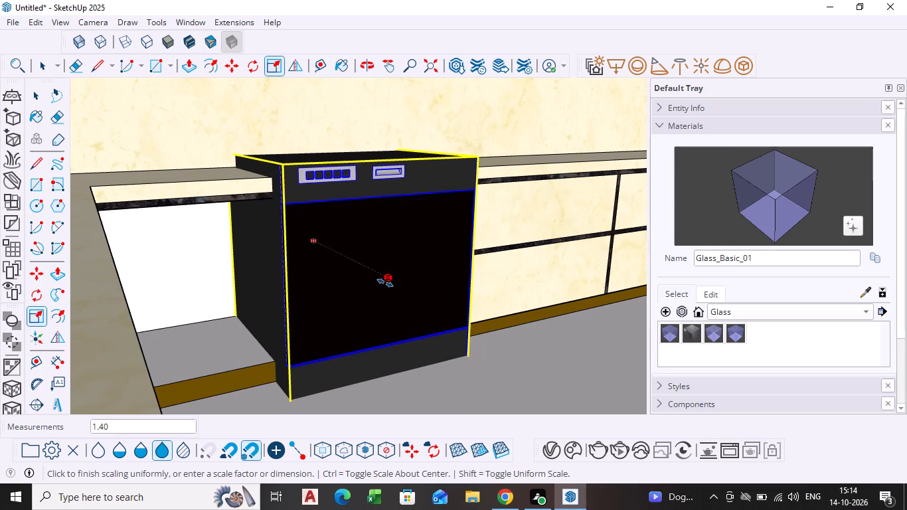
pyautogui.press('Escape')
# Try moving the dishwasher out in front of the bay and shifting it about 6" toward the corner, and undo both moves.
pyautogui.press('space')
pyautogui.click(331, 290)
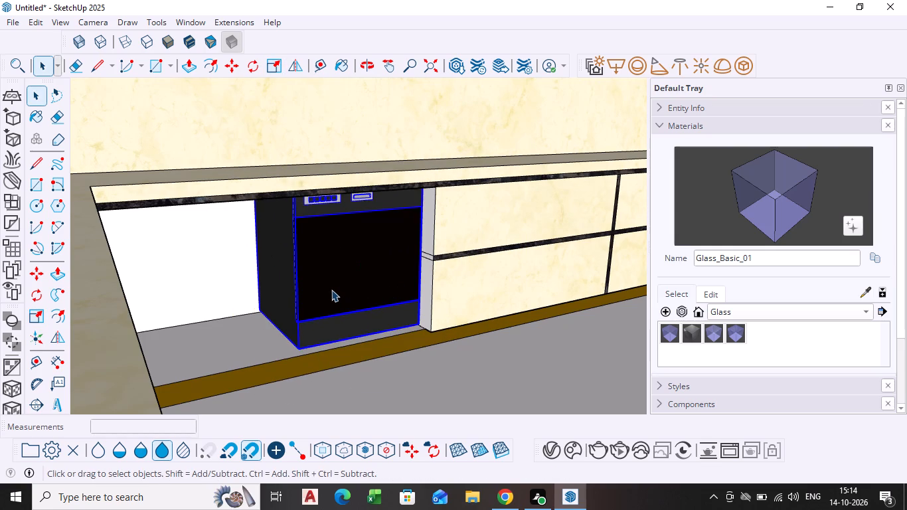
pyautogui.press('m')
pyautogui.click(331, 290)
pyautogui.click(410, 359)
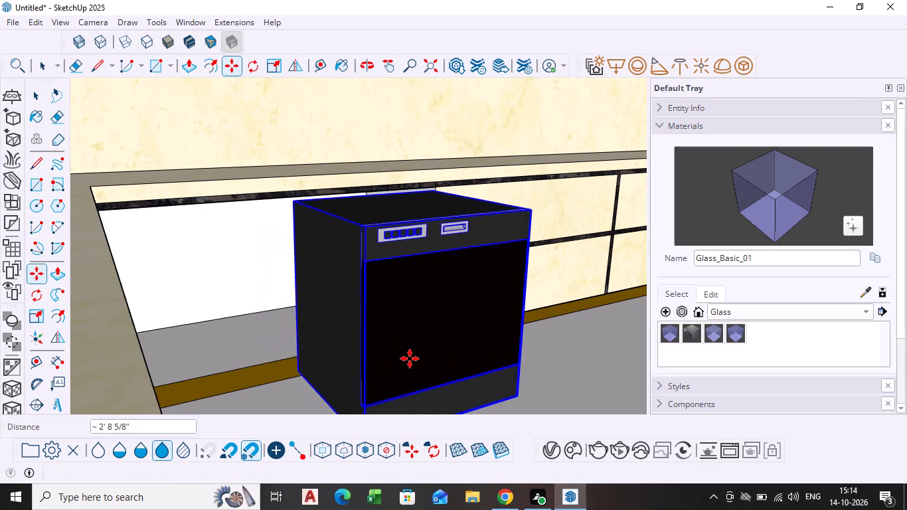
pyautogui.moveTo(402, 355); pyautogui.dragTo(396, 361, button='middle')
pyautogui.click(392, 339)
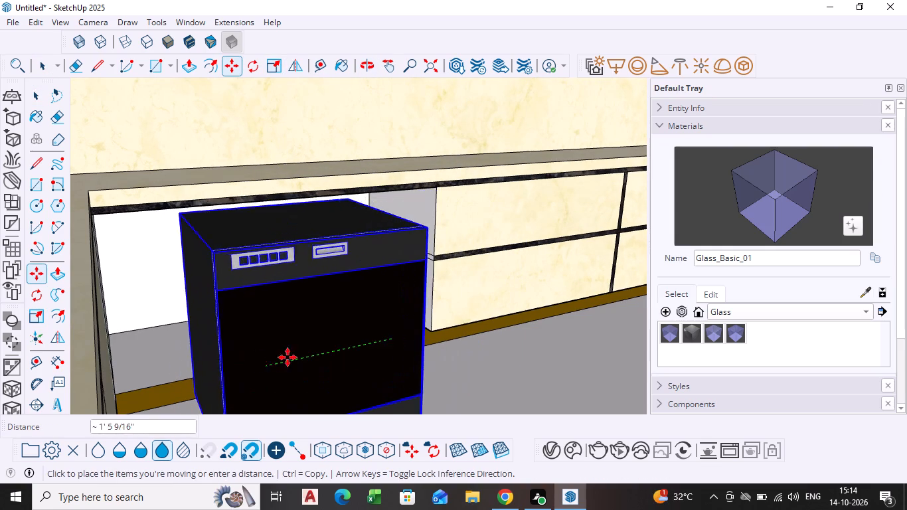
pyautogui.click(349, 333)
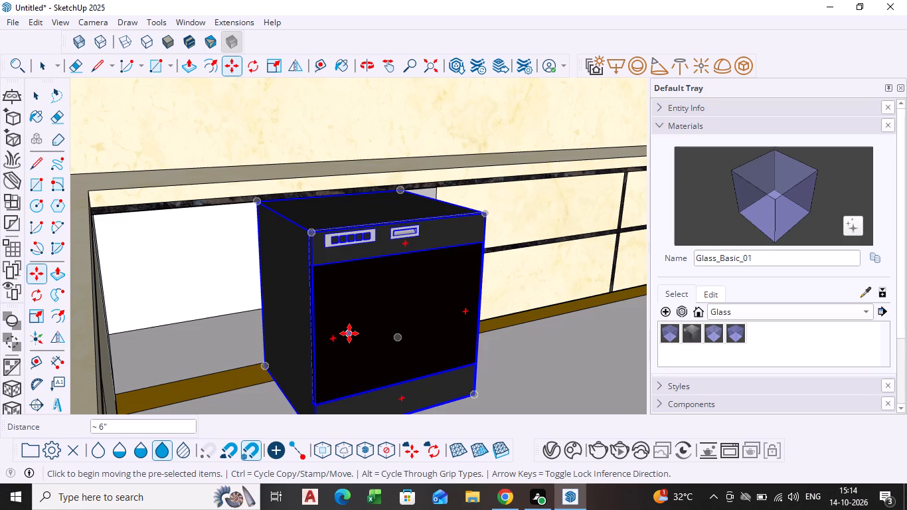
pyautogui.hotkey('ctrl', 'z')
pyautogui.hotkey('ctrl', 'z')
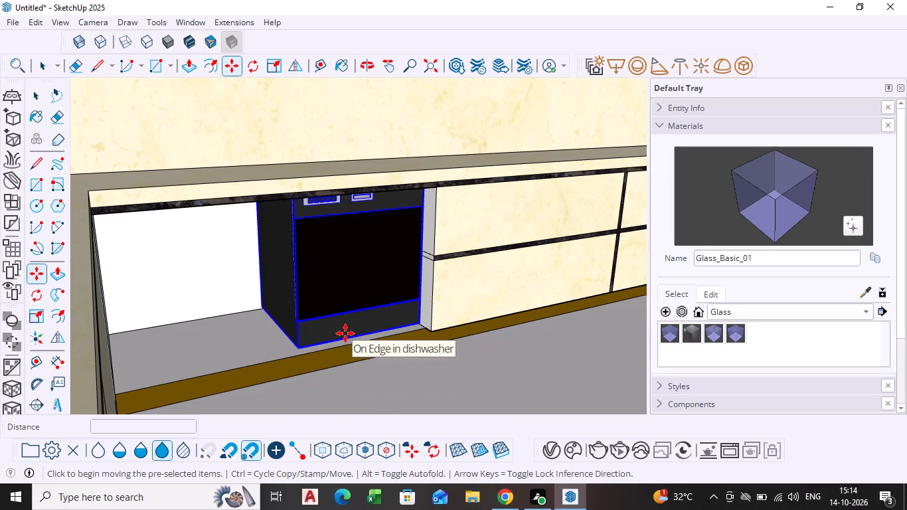
# Move the dishwasher forward out of the base cabinet bay so that its top is clear of the countertop.
pyautogui.moveTo(345, 333); pyautogui.dragTo(312, 333, button='middle')
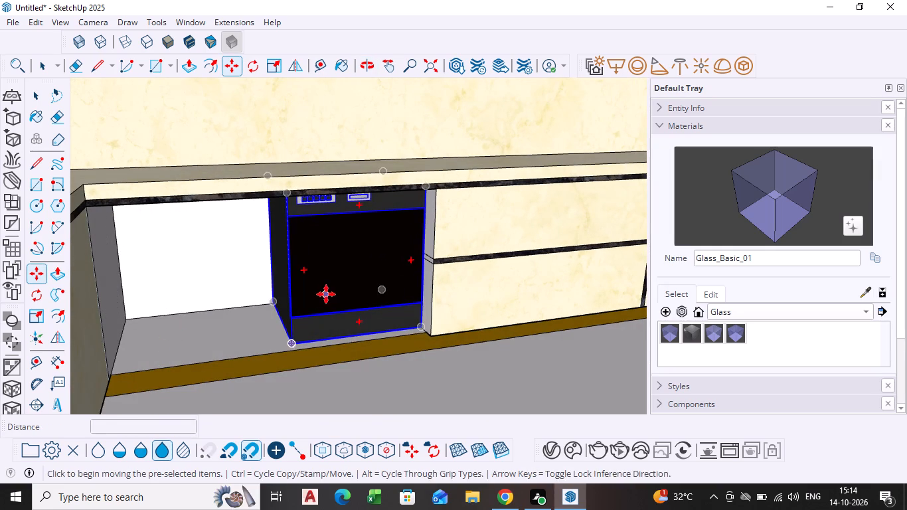
pyautogui.click(326, 294)
pyautogui.click(354, 343)
pyautogui.press('space')
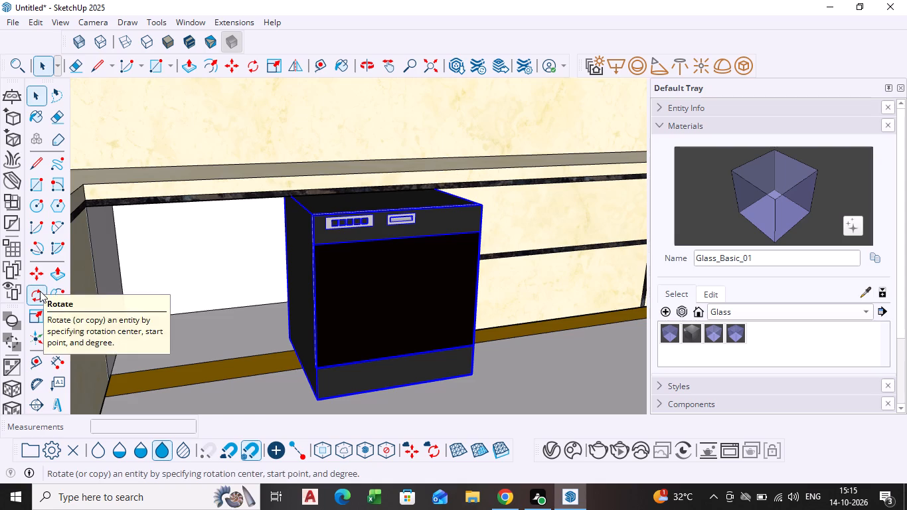
# Scale the dishwasher's height by about 0.96 from its top face.
pyautogui.click(40, 319)
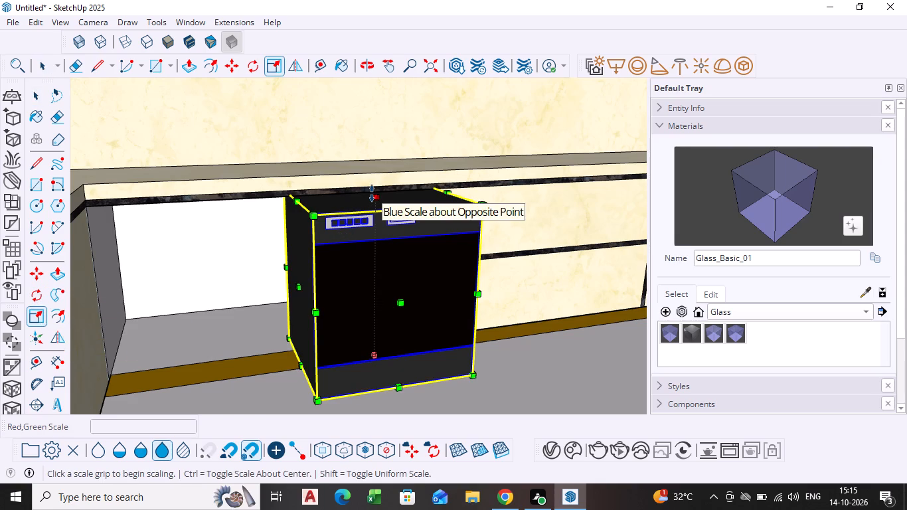
pyautogui.click(372, 193)
pyautogui.click(369, 204)
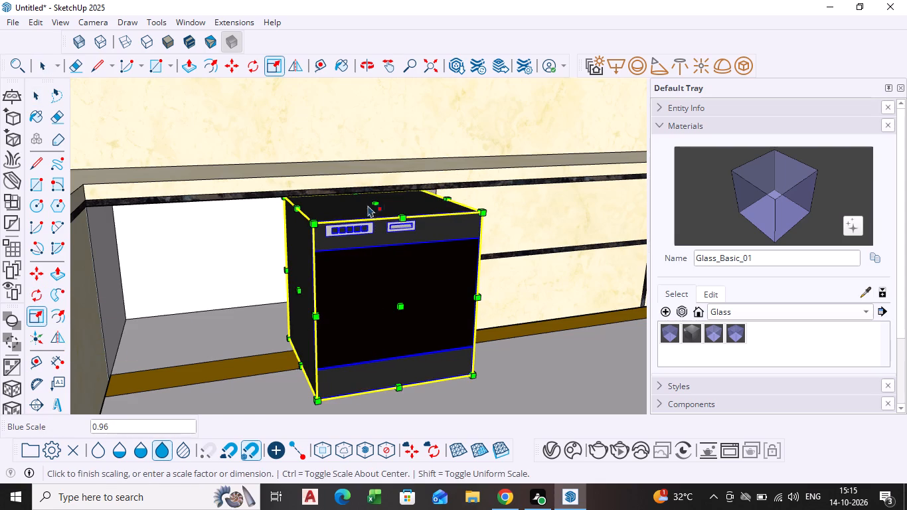
# Scale the dishwasher's width by about 1.03 from its corner-facing side and deselect it.
pyautogui.click(297, 292)
pyautogui.click(295, 291)
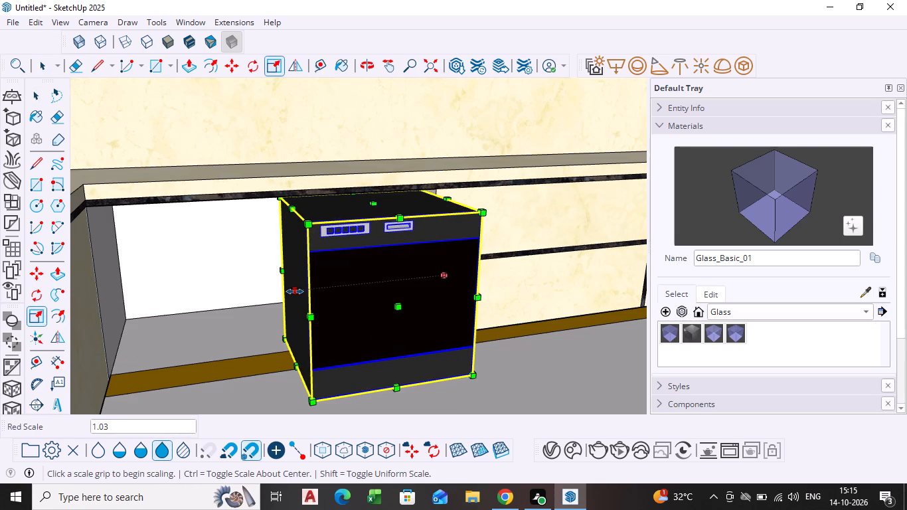
pyautogui.press('space')
pyautogui.click(578, 395)
# Move the dishwasher by its lower rear corner back into the bay beneath the countertop, its front near the bay's front edge.
pyautogui.scroll(-1, 505, 379)
pyautogui.moveTo(497, 379); pyautogui.dragTo(474, 357, button='middle')
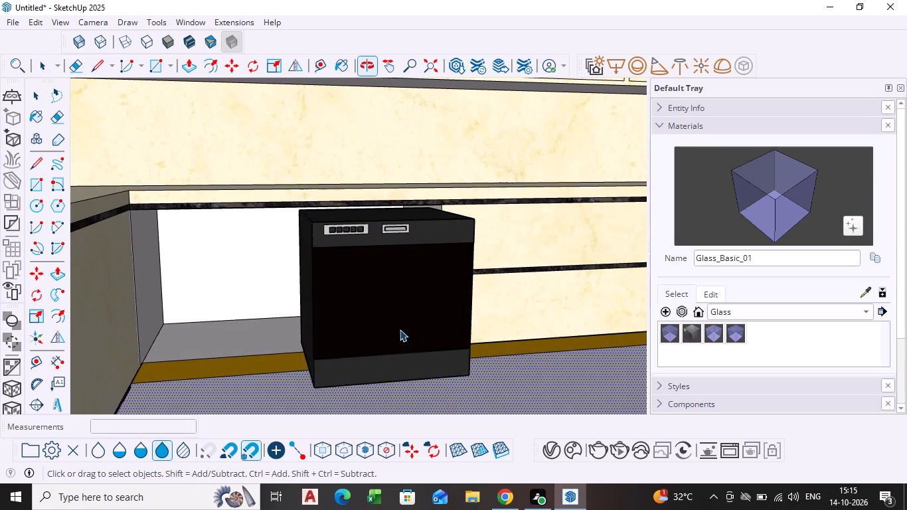
pyautogui.click(400, 329)
pyautogui.press('m')
pyautogui.moveTo(318, 360); pyautogui.dragTo(388, 373, button='middle')
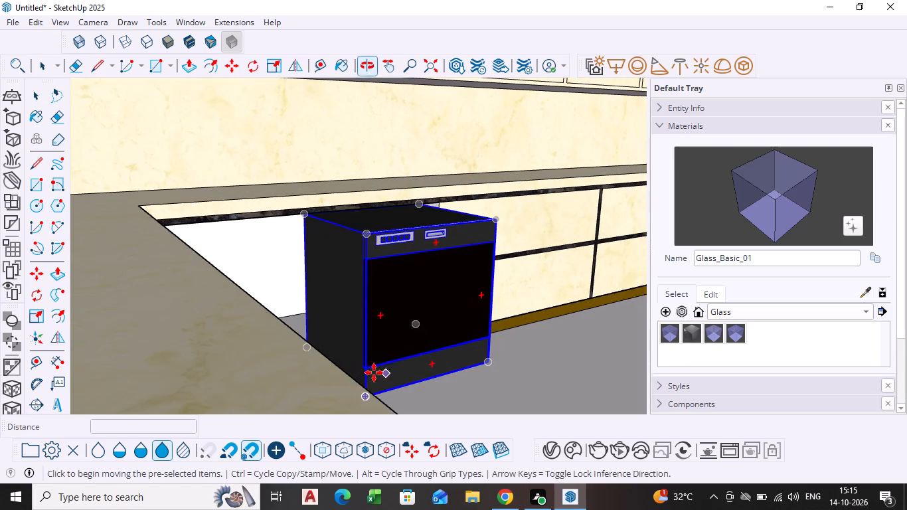
pyautogui.moveTo(447, 369); pyautogui.dragTo(287, 381, button='middle')
pyautogui.scroll(-1, 347, 385)
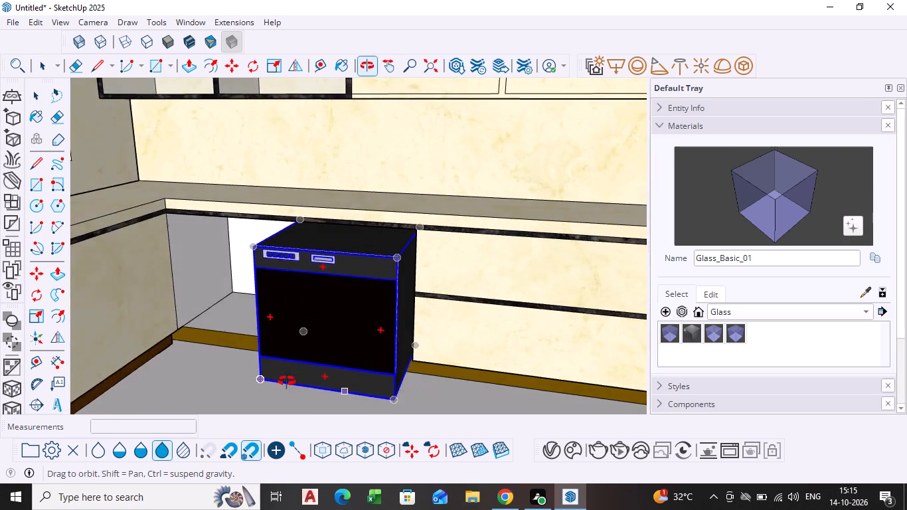
pyautogui.moveTo(287, 381); pyautogui.dragTo(382, 381, button='middle')
pyautogui.scroll(4, 323, 364)
pyautogui.moveTo(289, 348); pyautogui.dragTo(331, 345, button='middle')
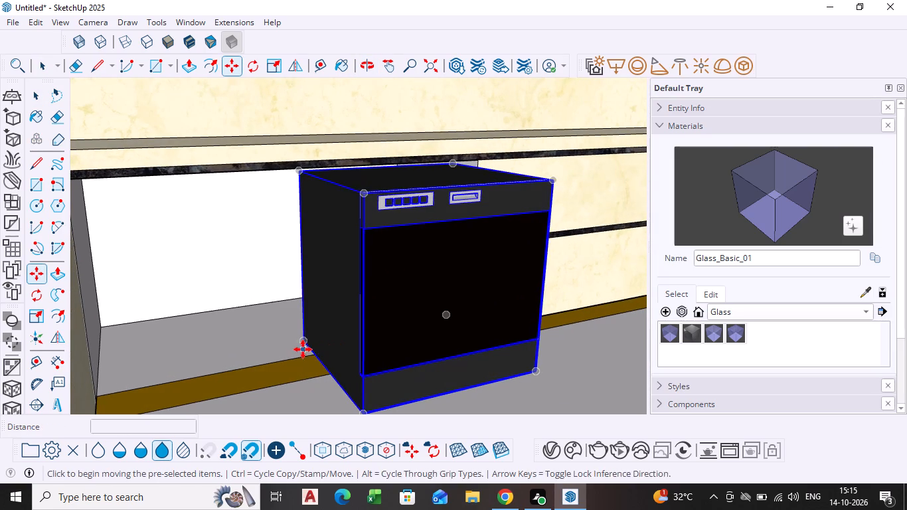
pyautogui.click(303, 341)
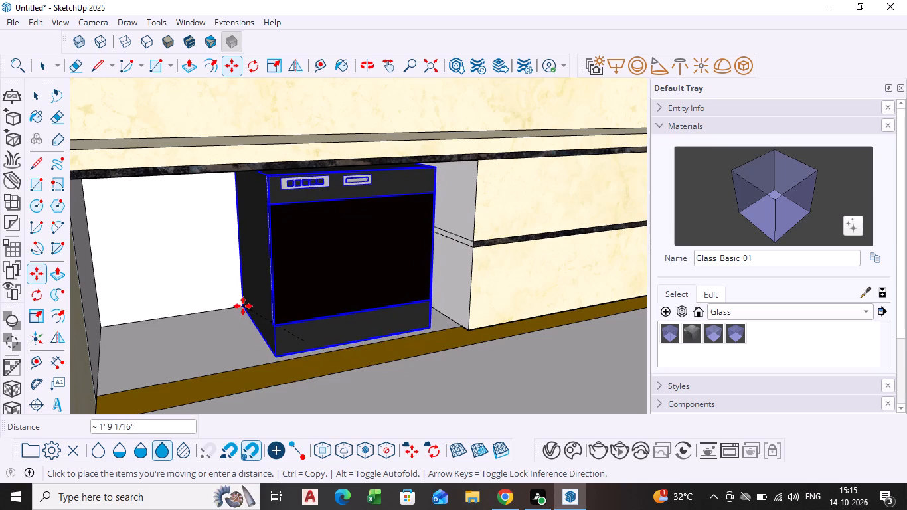
pyautogui.click(244, 309)
pyautogui.press('space')
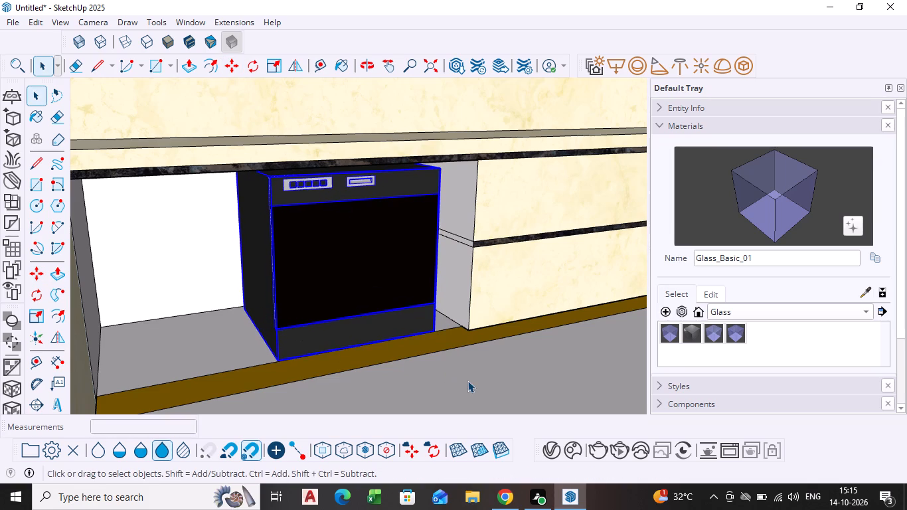
pyautogui.click(467, 381)
# Push/Pull the bay's corner-side inner wall toward the dishwasher to fill most of the gap beside it.
pyautogui.scroll(-3, 471, 379)
pyautogui.moveTo(471, 379); pyautogui.dragTo(353, 320, button='middle')
pyautogui.scroll(-11, 349, 317)
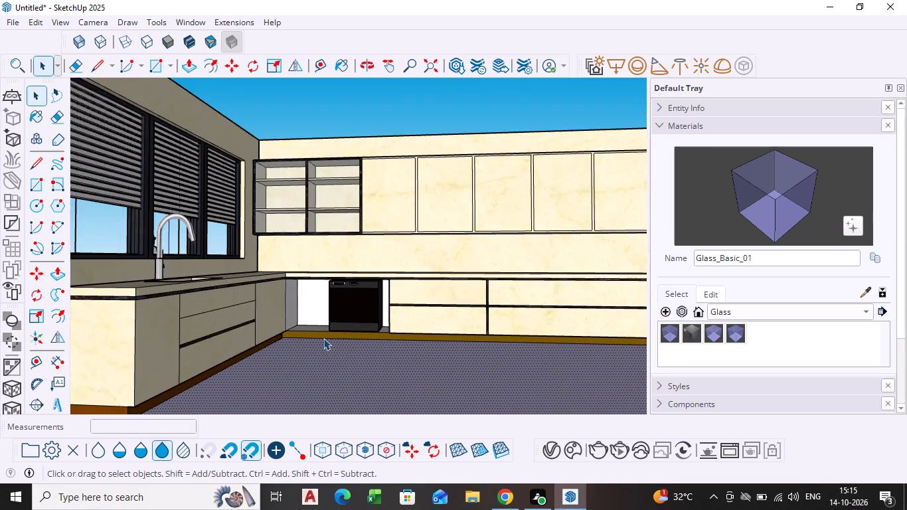
pyautogui.scroll(-1, 323, 339)
pyautogui.moveTo(322, 339); pyautogui.dragTo(315, 359, button='middle')
pyautogui.scroll(10, 275, 283)
pyautogui.click(294, 314)
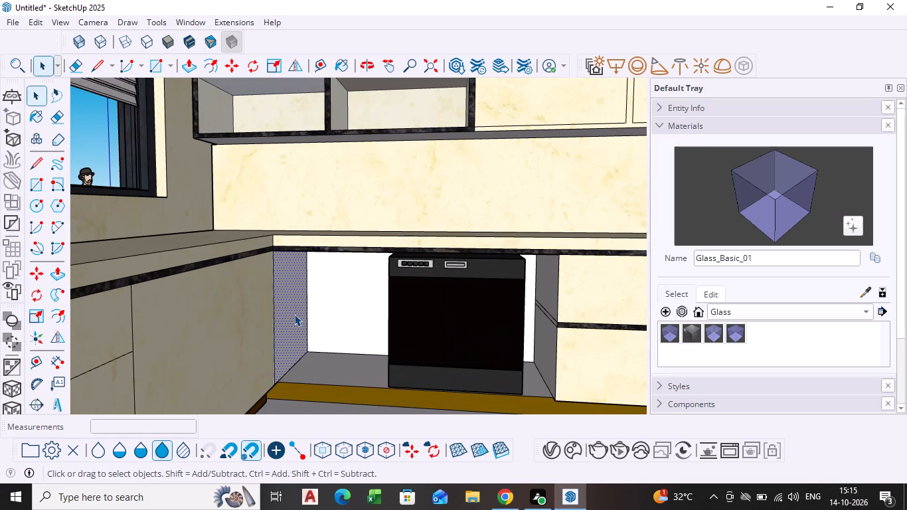
pyautogui.press('p')
pyautogui.click(294, 314)
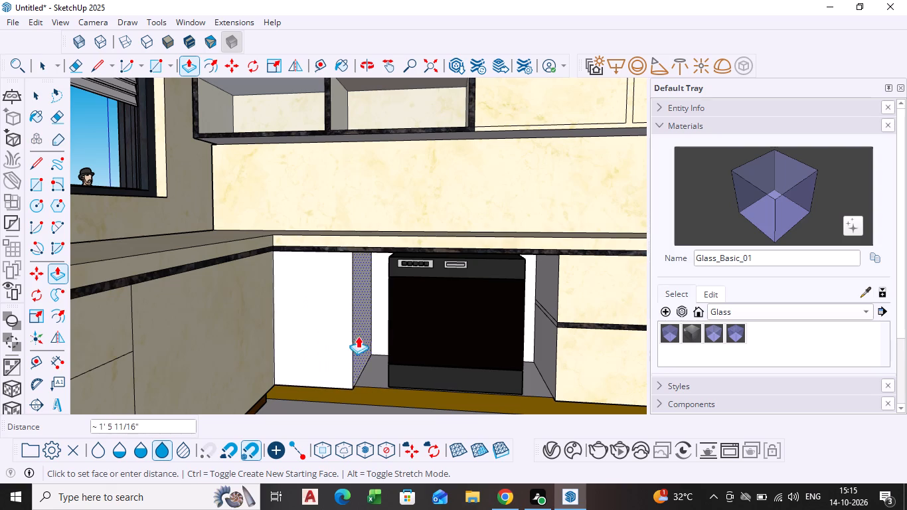
pyautogui.click(377, 333)
pyautogui.press('space')
# Examine the plain white filler face between the kitchen corner and the dishwasher in relation to the surrounding cabinets.
pyautogui.scroll(-3, 394, 323)
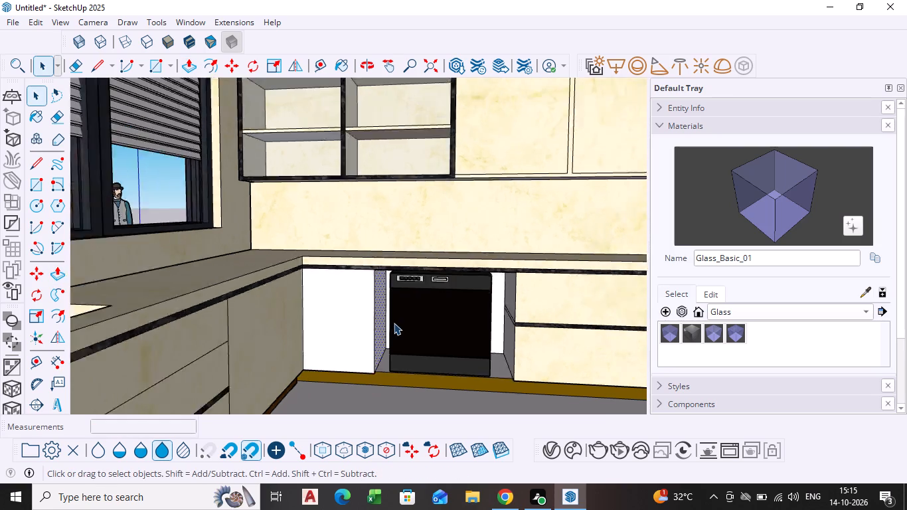
pyautogui.scroll(-6, 394, 323)
pyautogui.moveTo(398, 326); pyautogui.dragTo(390, 337, button='middle')
pyautogui.scroll(-3, 504, 364)
pyautogui.moveTo(500, 369); pyautogui.dragTo(444, 389, button='middle')
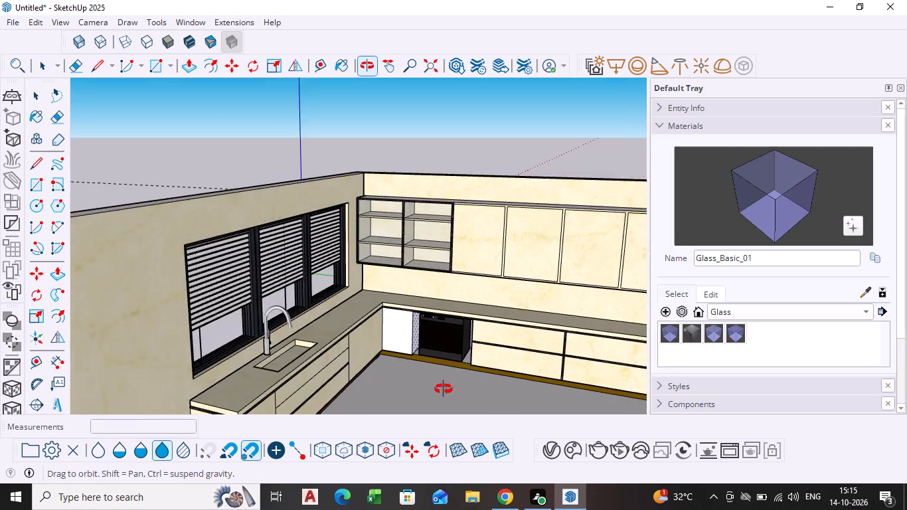
pyautogui.moveTo(444, 389); pyautogui.dragTo(443, 389, button='middle')
pyautogui.scroll(4, 424, 382)
pyautogui.click(382, 313)
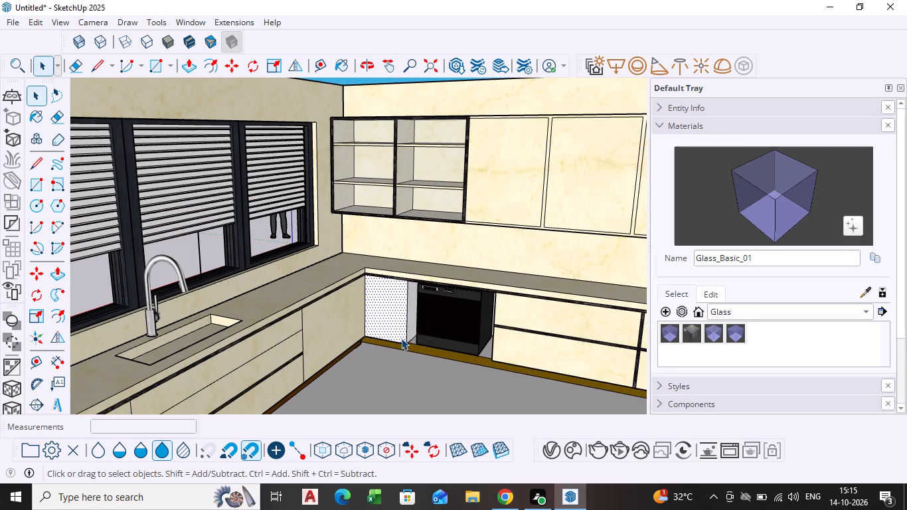
pyautogui.click(387, 324)
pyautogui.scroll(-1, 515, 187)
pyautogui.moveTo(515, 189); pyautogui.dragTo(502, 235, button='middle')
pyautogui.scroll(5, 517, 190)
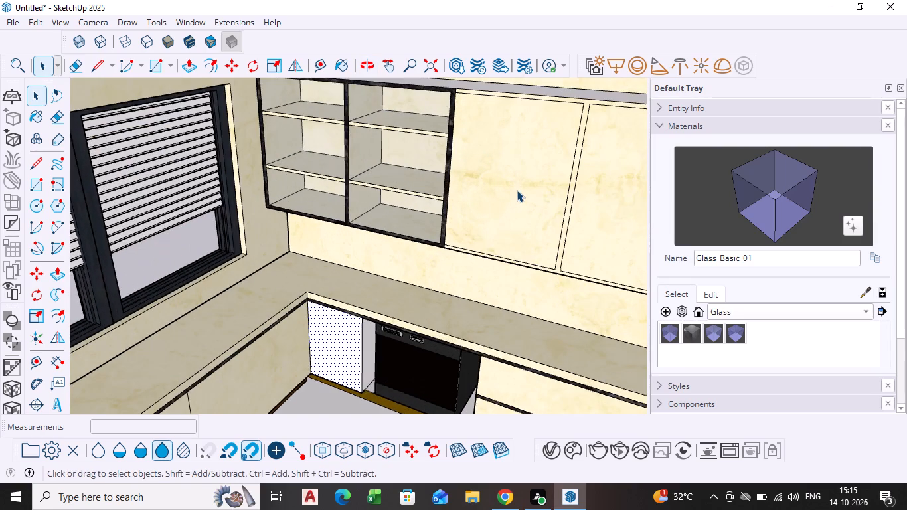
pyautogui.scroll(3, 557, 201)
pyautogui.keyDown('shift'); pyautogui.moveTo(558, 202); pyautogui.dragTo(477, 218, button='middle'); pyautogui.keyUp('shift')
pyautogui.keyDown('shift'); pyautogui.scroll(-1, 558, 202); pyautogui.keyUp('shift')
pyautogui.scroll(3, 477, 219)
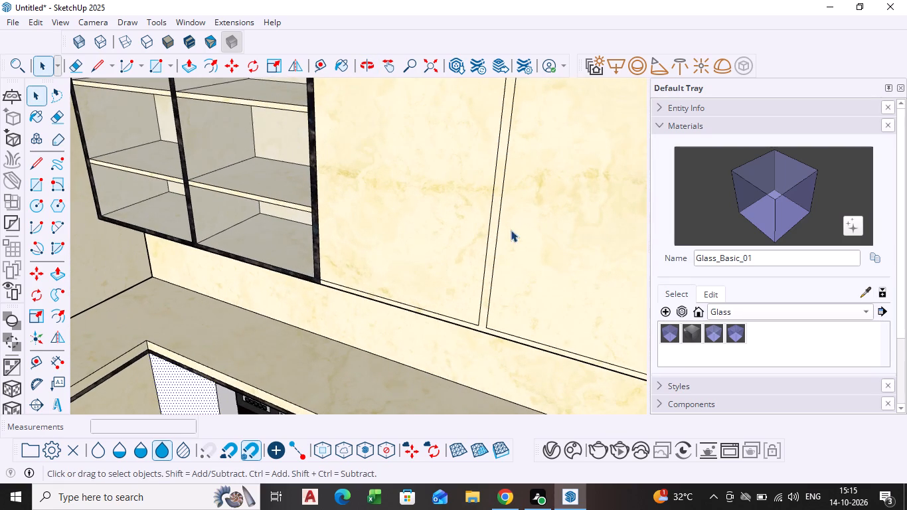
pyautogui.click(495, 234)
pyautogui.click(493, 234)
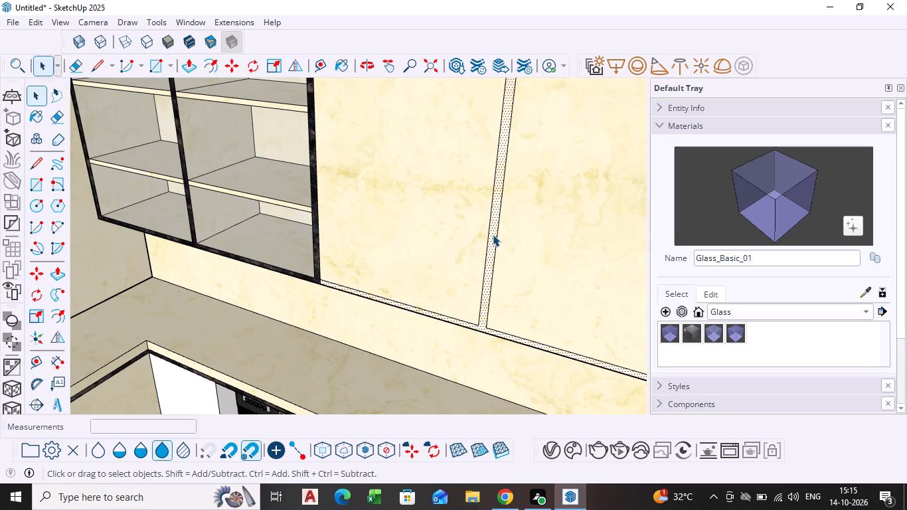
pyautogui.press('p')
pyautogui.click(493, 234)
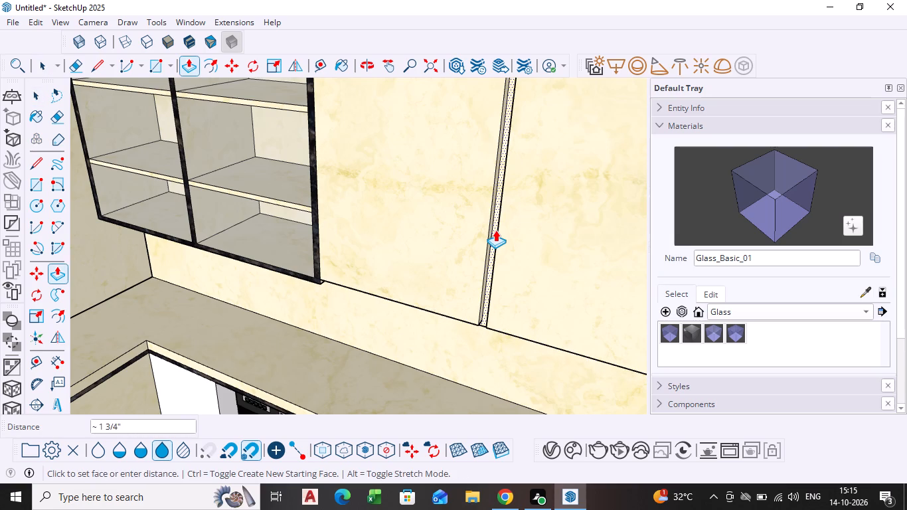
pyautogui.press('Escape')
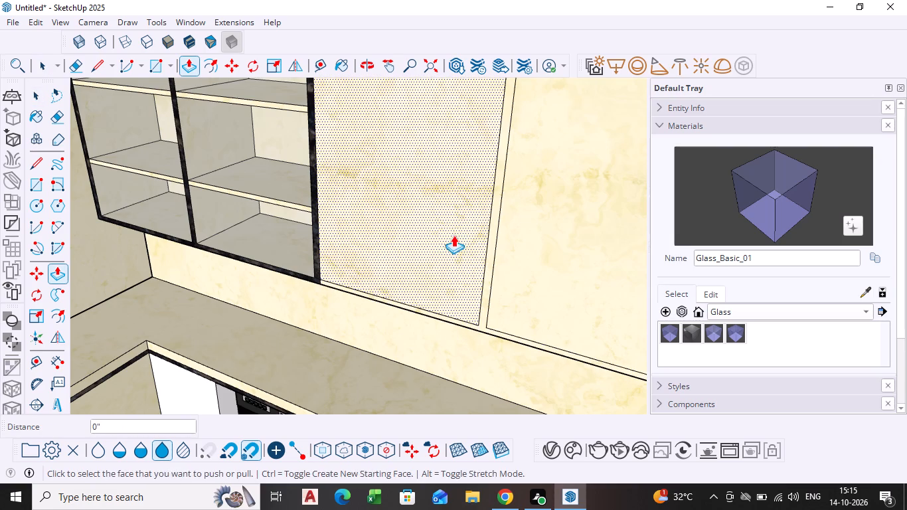
# Push/Pull the five closed upper-cabinet door panels inward by about 1 5/16", leaving the frames between them in place.
pyautogui.click(449, 235)
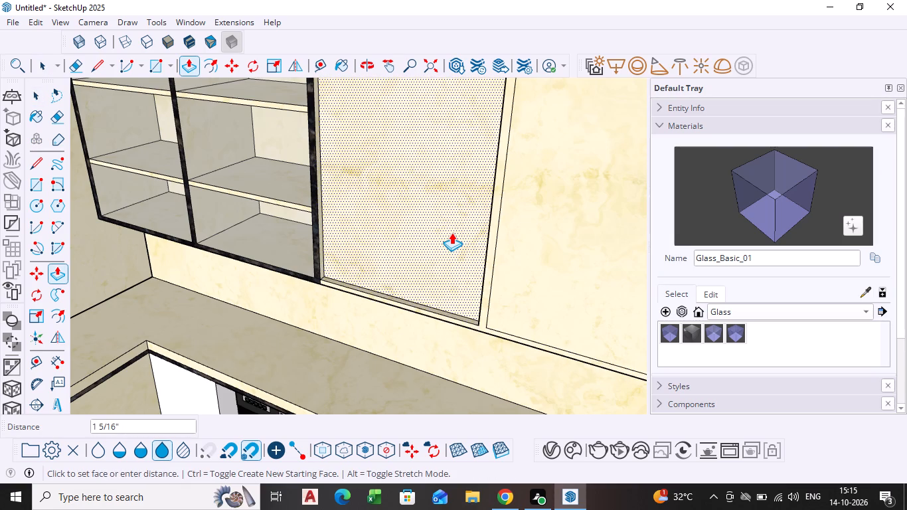
pyautogui.scroll(4, 452, 232)
pyautogui.click(451, 232)
pyautogui.scroll(-5, 490, 260)
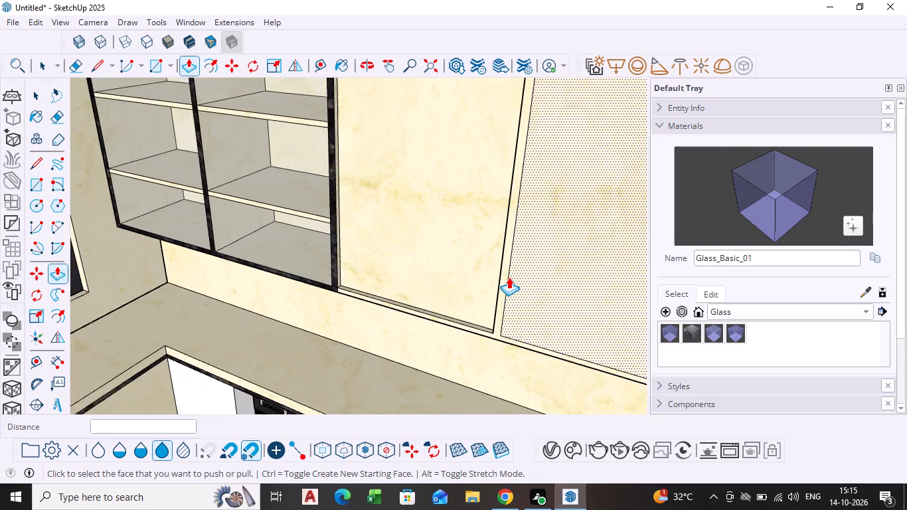
pyautogui.scroll(-5, 509, 277)
pyautogui.keyDown('shift'); pyautogui.moveTo(507, 307); pyautogui.dragTo(385, 263, button='middle'); pyautogui.keyUp('shift')
pyautogui.doubleClick(453, 250)
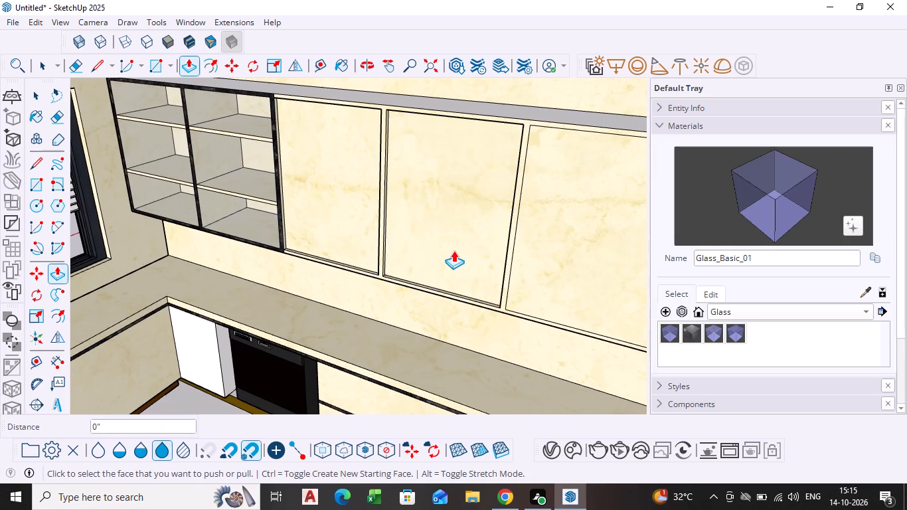
pyautogui.doubleClick(596, 254)
pyautogui.scroll(-10, 533, 297)
pyautogui.moveTo(529, 307); pyautogui.dragTo(450, 281, button='middle')
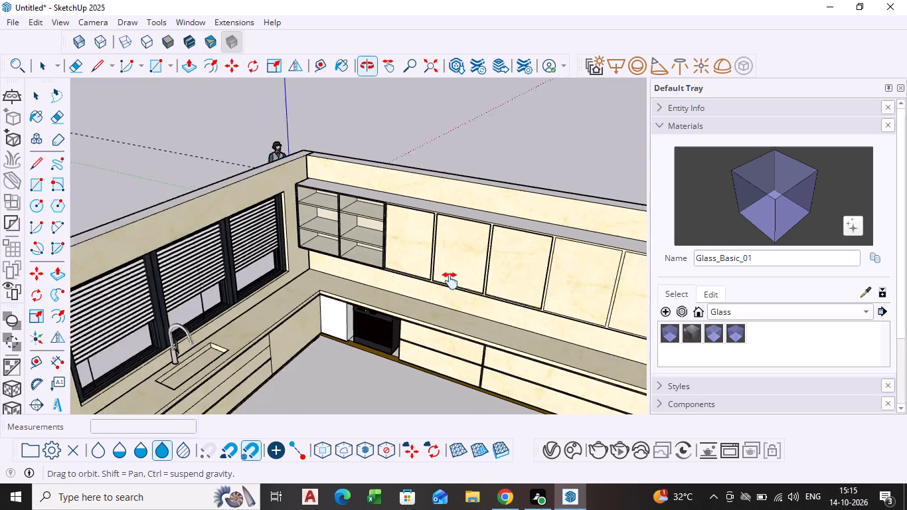
pyautogui.moveTo(450, 281); pyautogui.dragTo(360, 261, button='middle')
pyautogui.keyDown('shift'); pyautogui.scroll(-1, 363, 259); pyautogui.keyUp('shift')
pyautogui.doubleClick(417, 250)
pyautogui.doubleClick(487, 244)
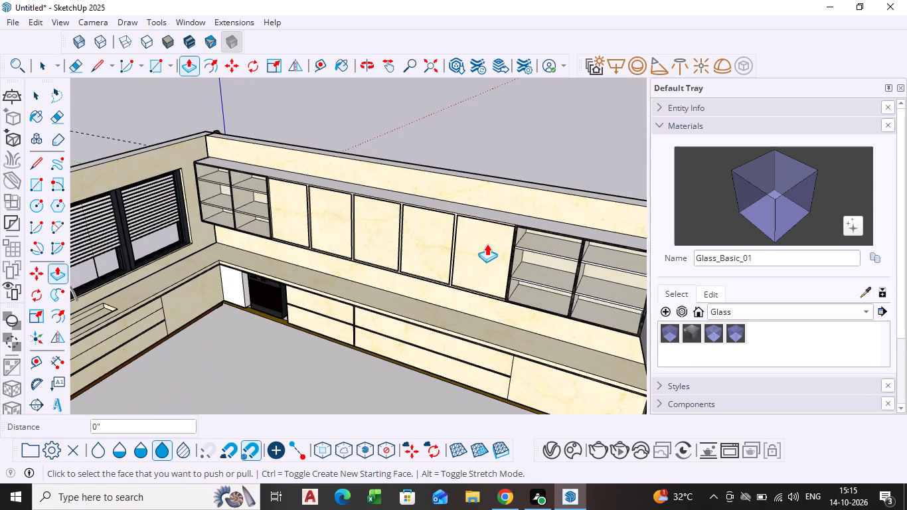
pyautogui.press('space')
# Examine the base drawer fronts beneath the upper cabinets and the overall kitchen cabinet run.
pyautogui.scroll(-3, 390, 370)
pyautogui.moveTo(390, 371); pyautogui.dragTo(449, 269, button='middle')
pyautogui.press('space')
pyautogui.click(469, 165)
pyautogui.scroll(-3, 374, 391)
pyautogui.middleClick(374, 391)
pyautogui.scroll(9, 495, 327)
pyautogui.scroll(5, 472, 380)
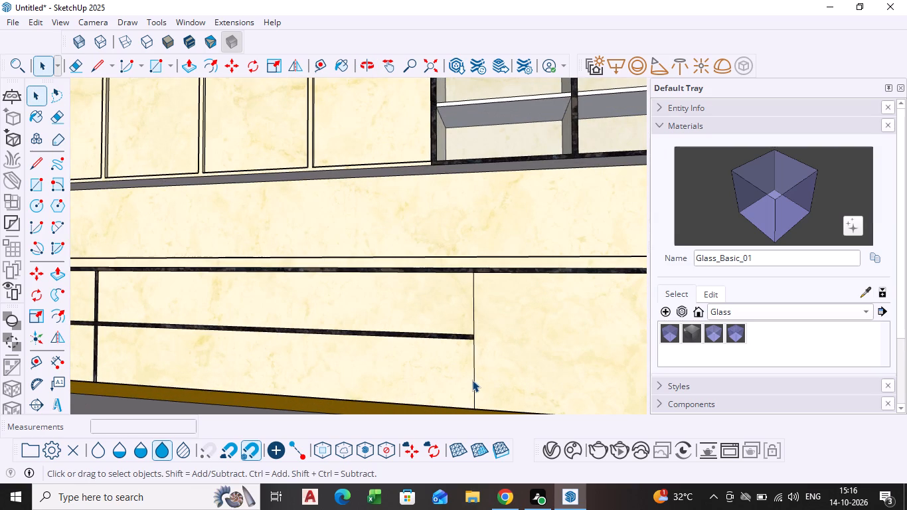
pyautogui.click(472, 380)
pyautogui.press('space')
pyautogui.scroll(-4, 428, 228)
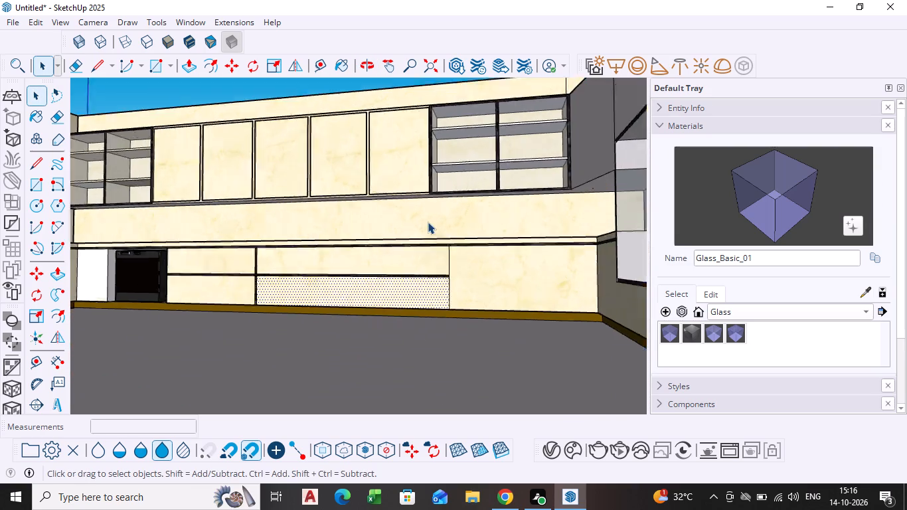
pyautogui.scroll(-9, 428, 222)
pyautogui.click(404, 388)
pyautogui.scroll(-1, 331, 243)
pyautogui.moveTo(331, 243); pyautogui.dragTo(292, 329, button='middle')
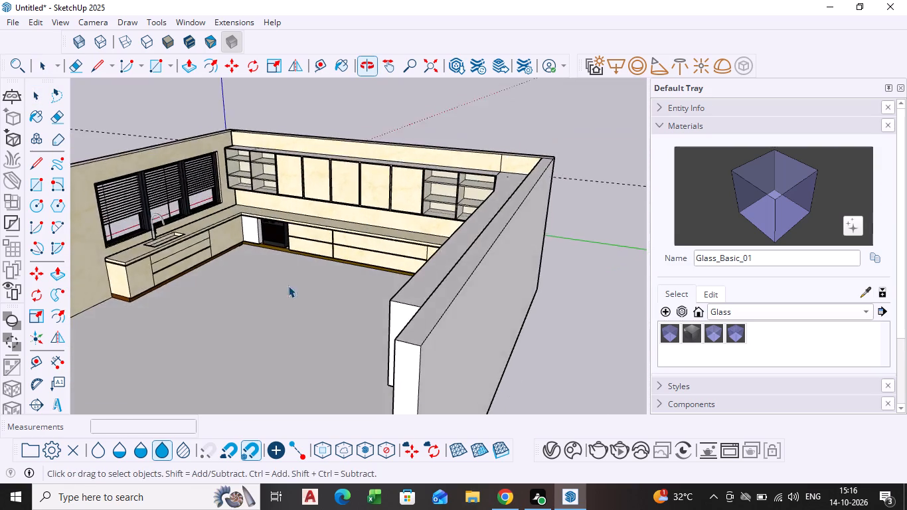
pyautogui.scroll(4, 284, 256)
pyautogui.moveTo(282, 256); pyautogui.dragTo(376, 247, button='middle')
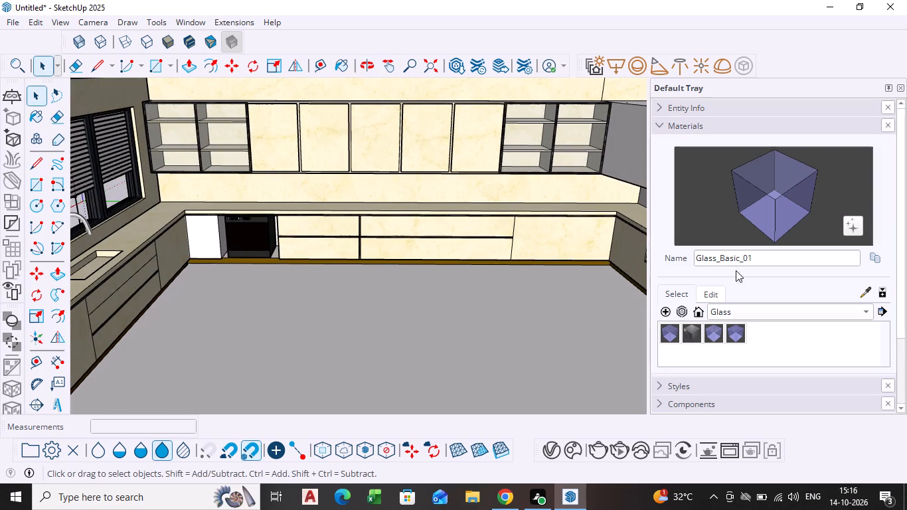
# Show the In Model material collection and choose the <Beige>1 material for painting, after trying 0052 AP L151 RAW JUTE.
pyautogui.click(723, 316)
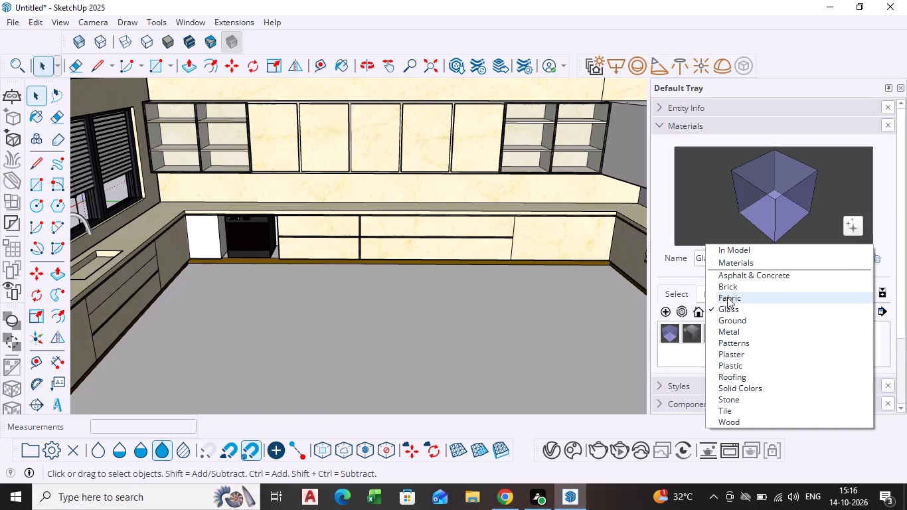
pyautogui.click(744, 250)
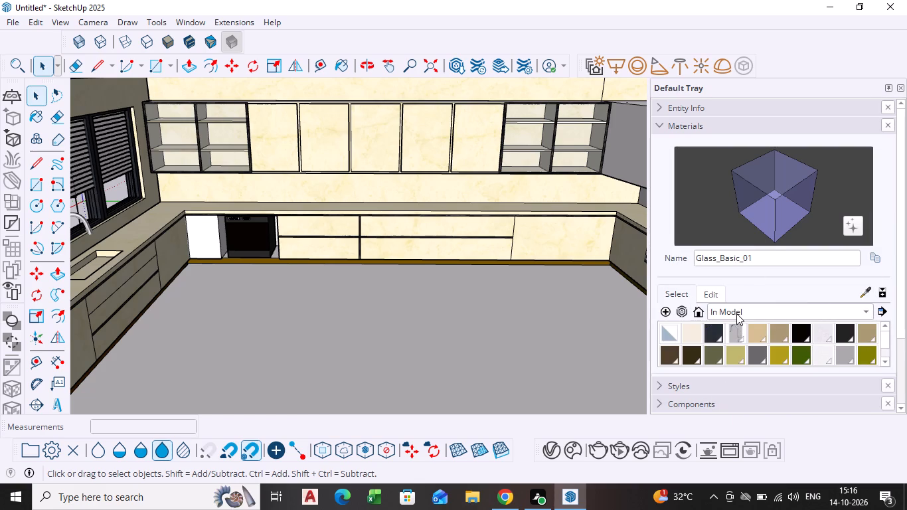
pyautogui.scroll(4, 704, 323)
pyautogui.scroll(-3, 831, 333)
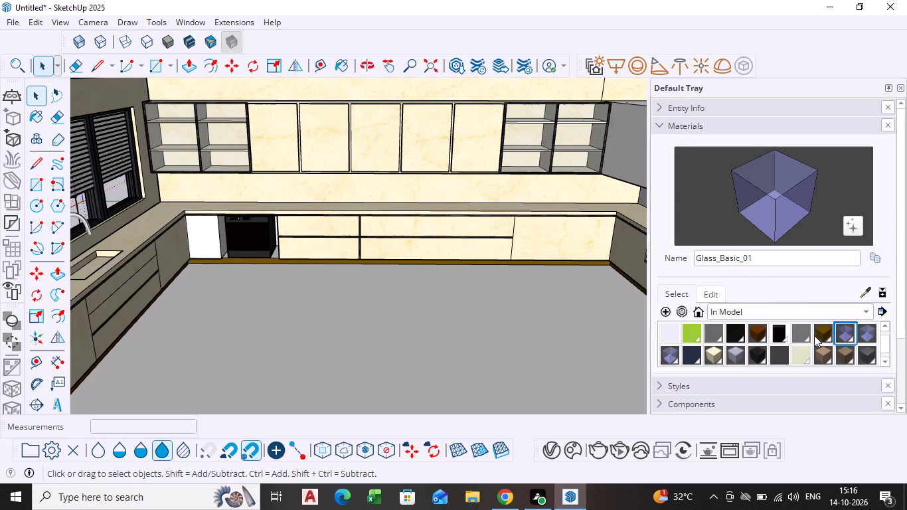
pyautogui.scroll(7, 813, 336)
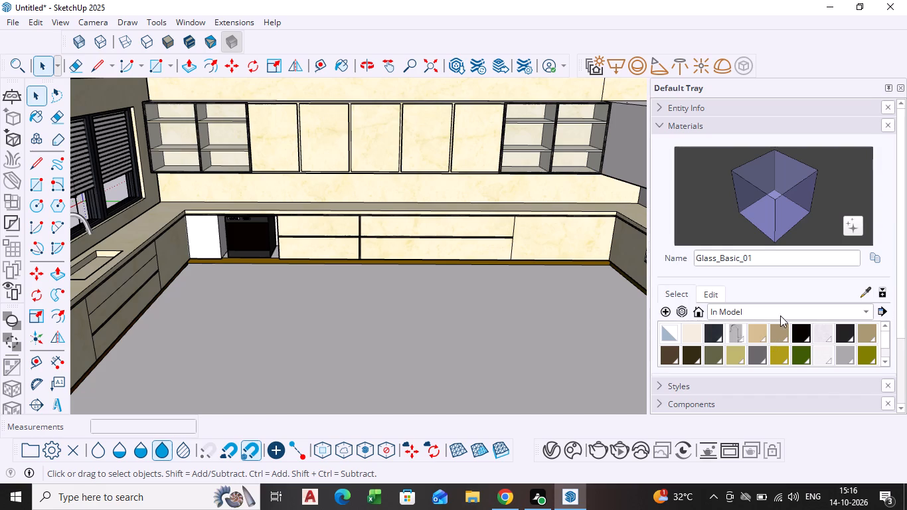
pyautogui.scroll(4, 813, 341)
pyautogui.click(699, 332)
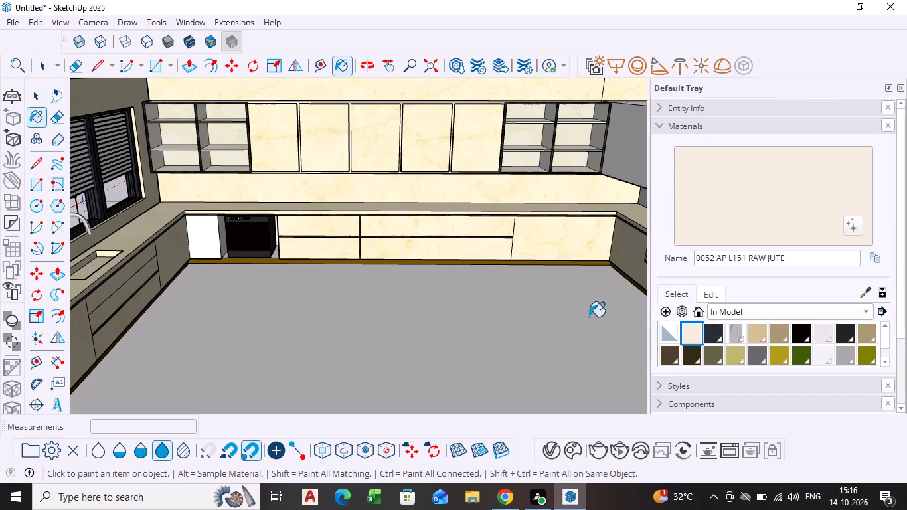
pyautogui.click(754, 331)
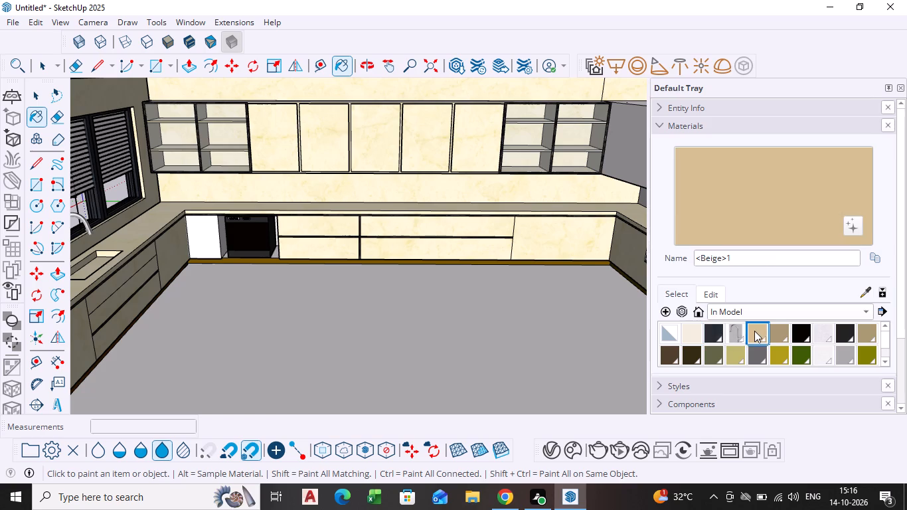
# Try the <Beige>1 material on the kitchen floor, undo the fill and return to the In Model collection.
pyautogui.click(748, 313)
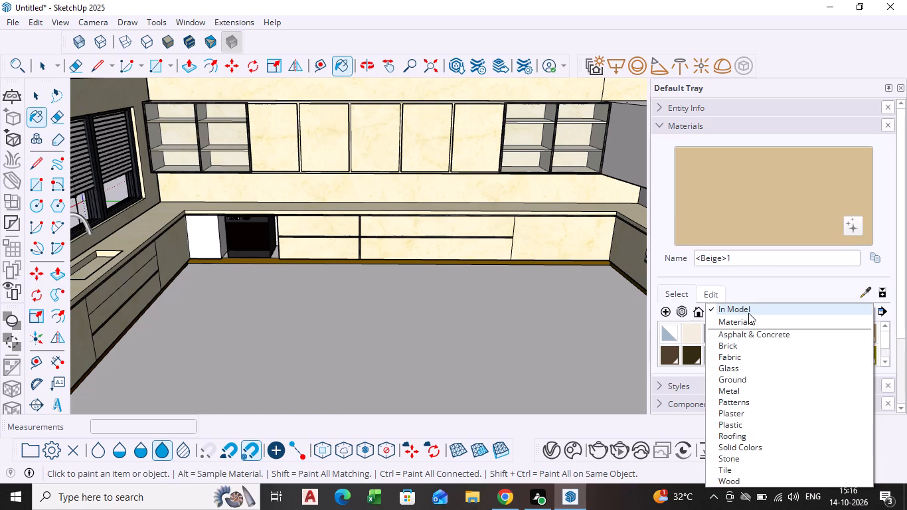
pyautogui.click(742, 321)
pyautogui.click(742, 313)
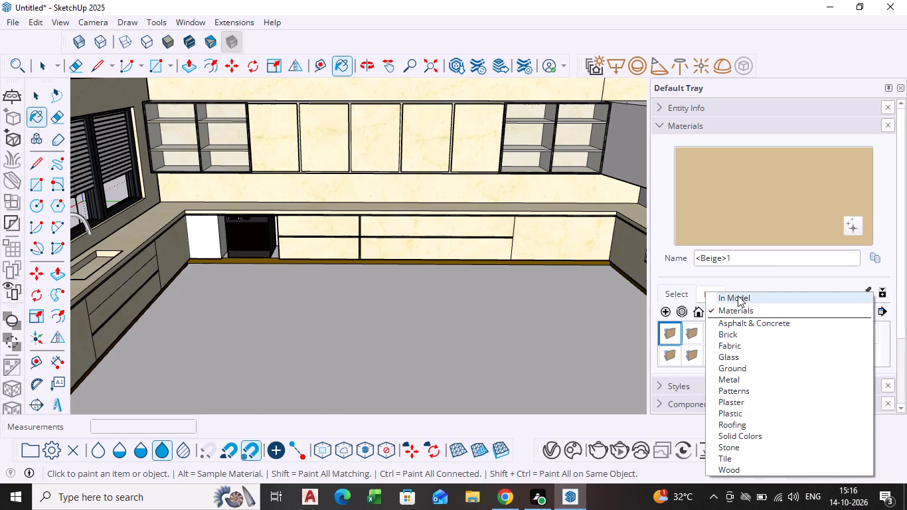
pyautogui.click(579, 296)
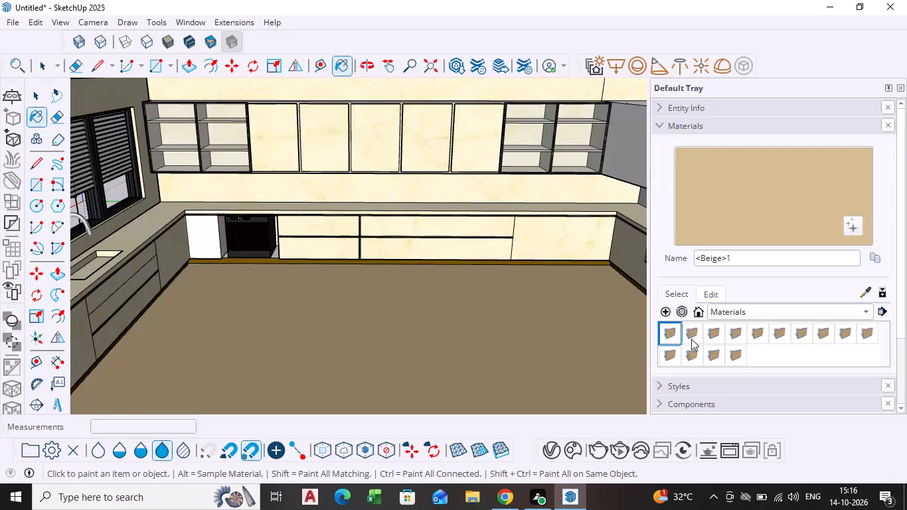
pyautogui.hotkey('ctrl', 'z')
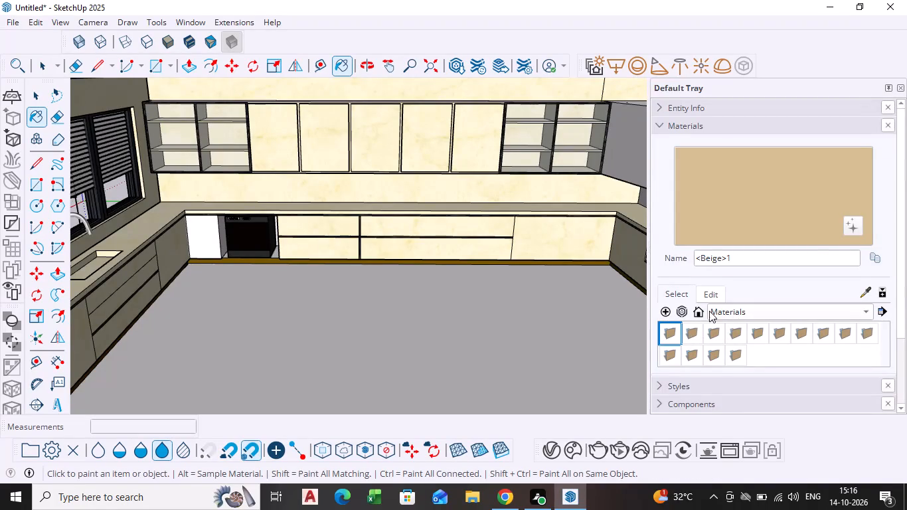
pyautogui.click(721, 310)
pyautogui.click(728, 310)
# Display the In Model material swatches as medium thumbnails.
pyautogui.scroll(-4, 794, 351)
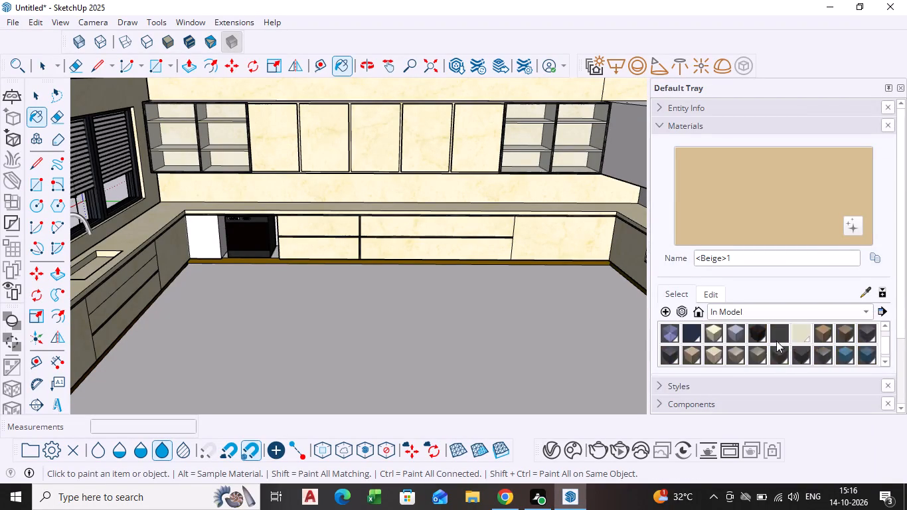
pyautogui.scroll(-3, 776, 341)
pyautogui.scroll(4, 776, 341)
pyautogui.scroll(-1, 778, 341)
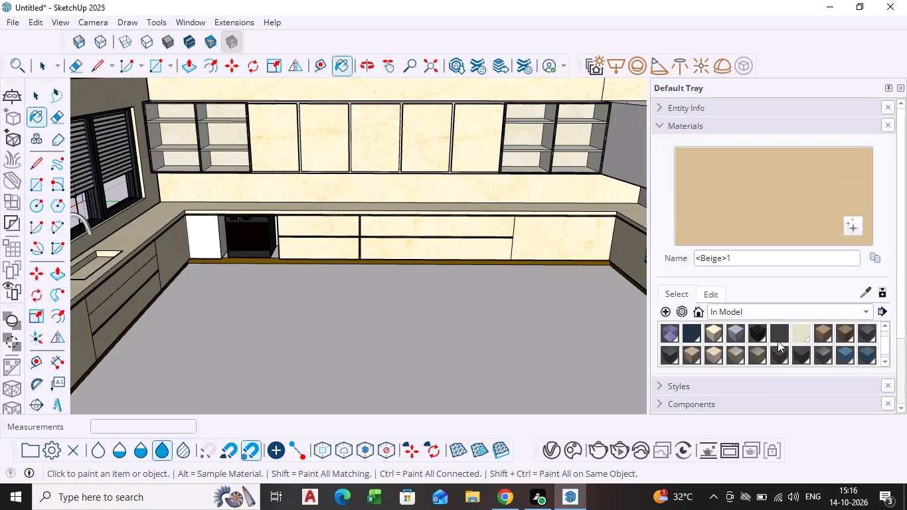
pyautogui.scroll(1, 780, 335)
pyautogui.rightClick(780, 335)
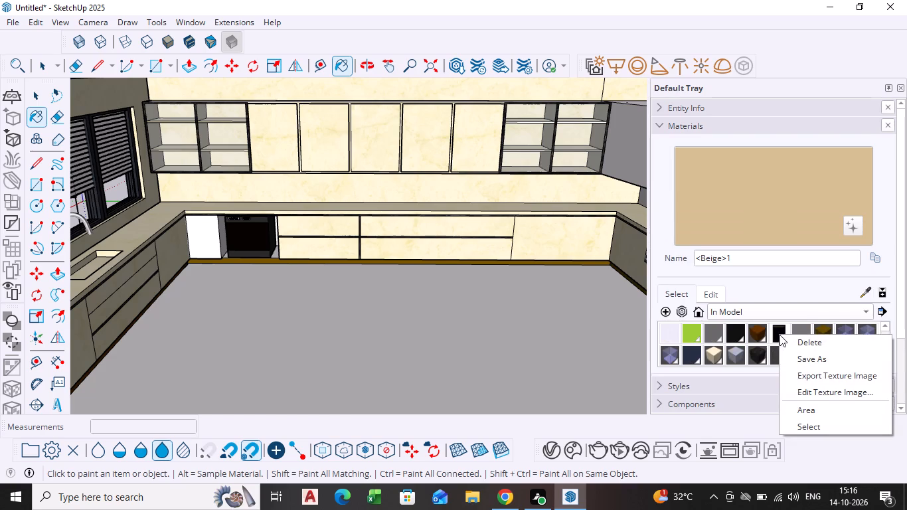
pyautogui.click(878, 308)
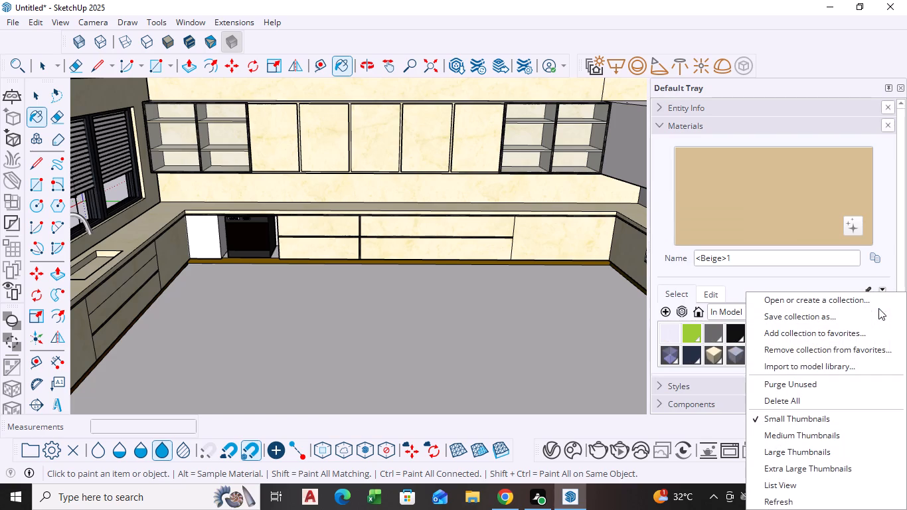
pyautogui.click(789, 434)
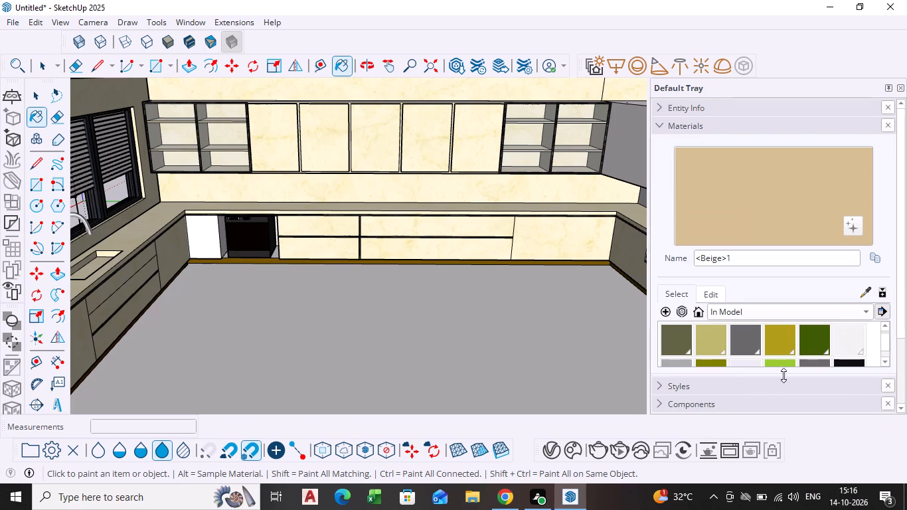
# Compare candidate In Model materials for the unfinished faces, previewing <Chalk>, <Chipboard>, <Dark Brown>1, 63020LF-PC-B1 and <Beige>2.
pyautogui.scroll(-3, 784, 363)
pyautogui.scroll(6, 791, 343)
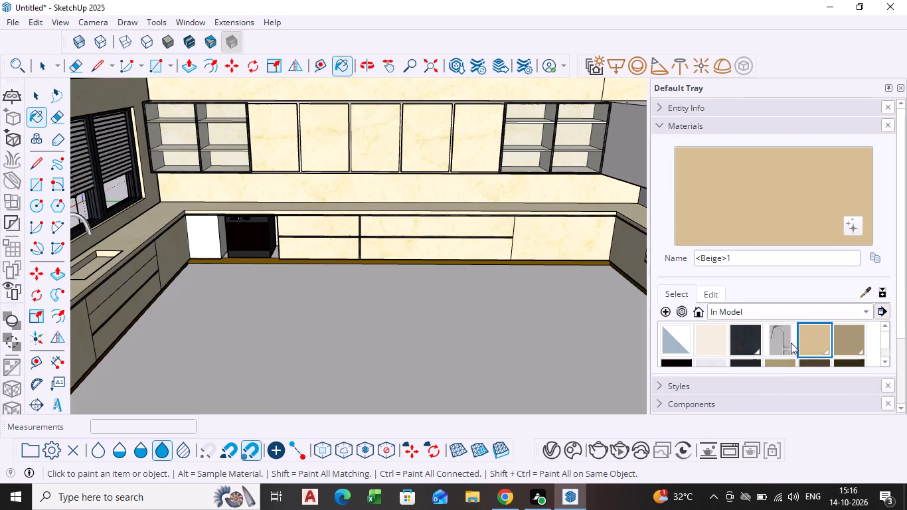
pyautogui.scroll(5, 788, 338)
pyautogui.scroll(-3, 788, 338)
pyautogui.scroll(10, 788, 338)
pyautogui.scroll(-2, 788, 338)
pyautogui.scroll(1, 788, 338)
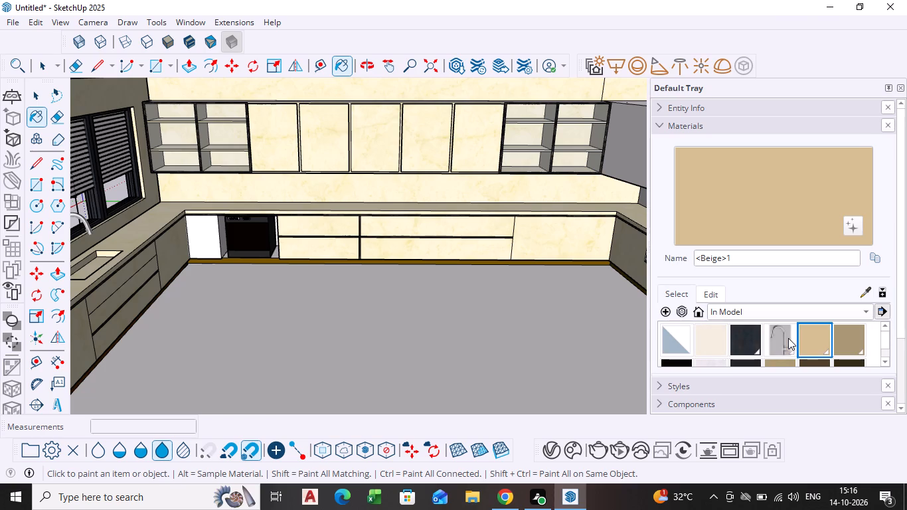
pyautogui.scroll(-1, 793, 337)
pyautogui.click(789, 336)
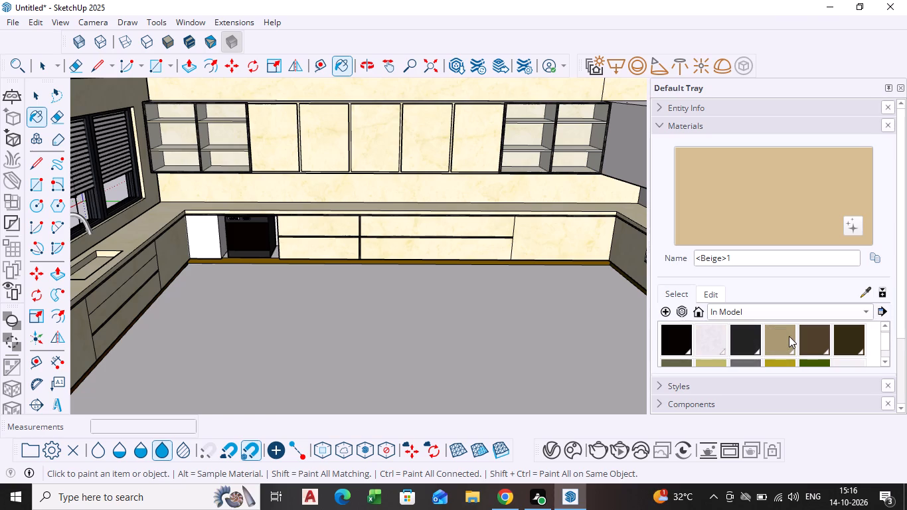
pyautogui.click(706, 337)
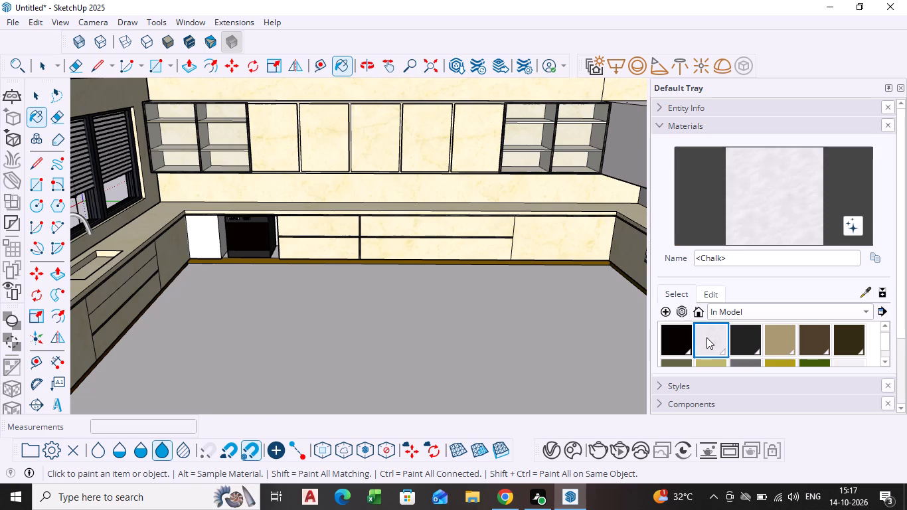
pyautogui.scroll(1, 781, 346)
pyautogui.click(817, 340)
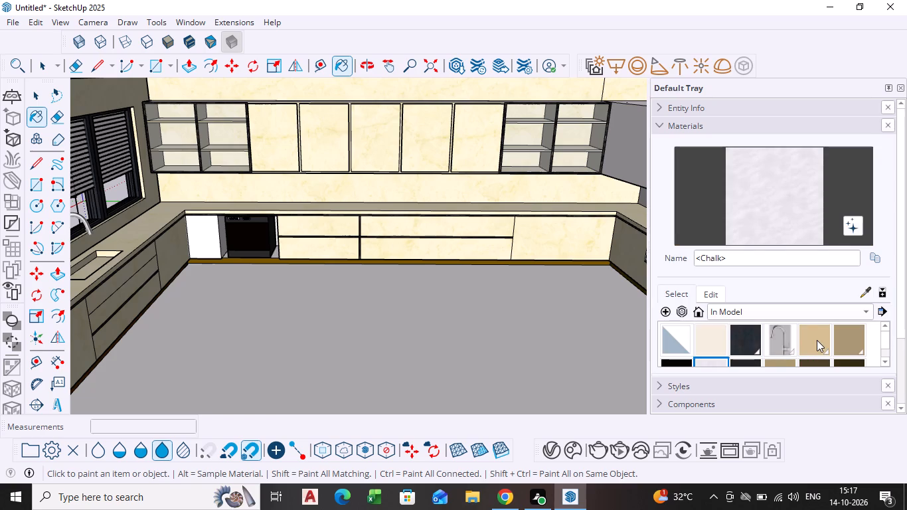
pyautogui.click(847, 336)
pyautogui.scroll(-1, 787, 334)
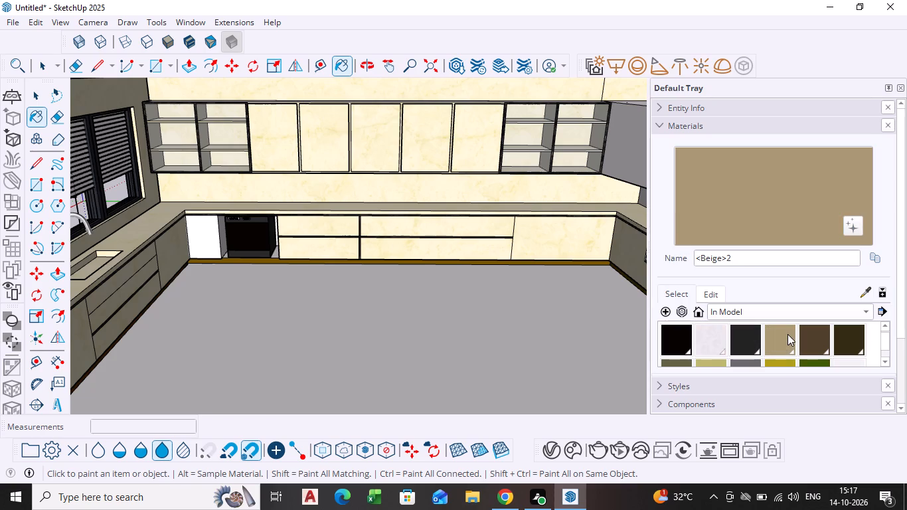
pyautogui.click(677, 351)
pyautogui.click(702, 340)
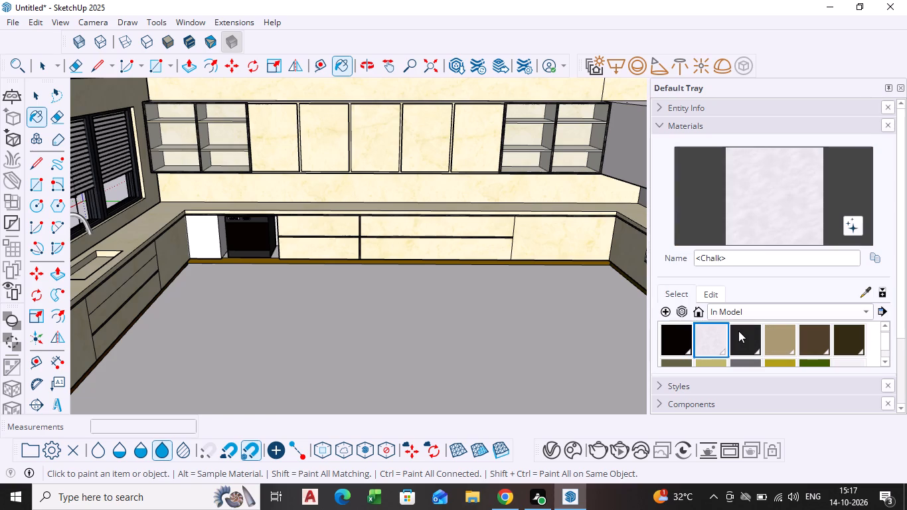
pyautogui.click(738, 331)
pyautogui.click(780, 345)
pyautogui.click(820, 345)
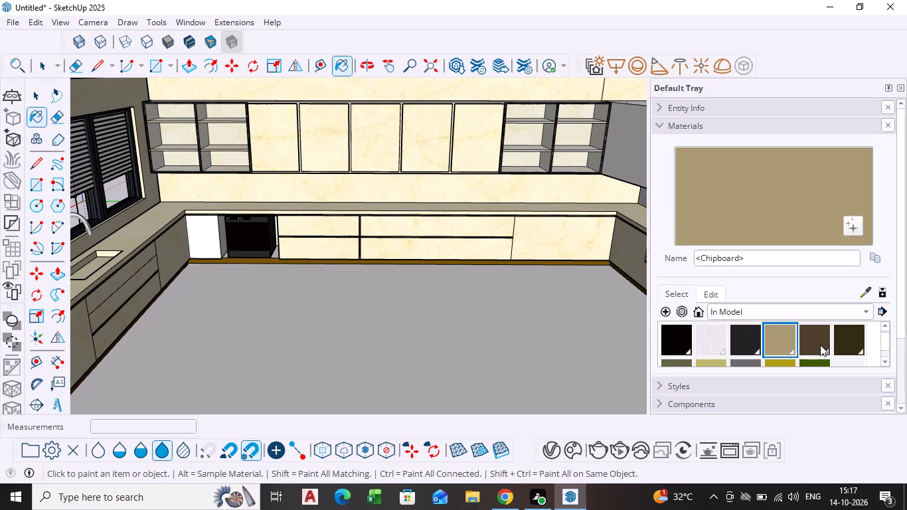
pyautogui.click(854, 342)
pyautogui.scroll(-2, 748, 339)
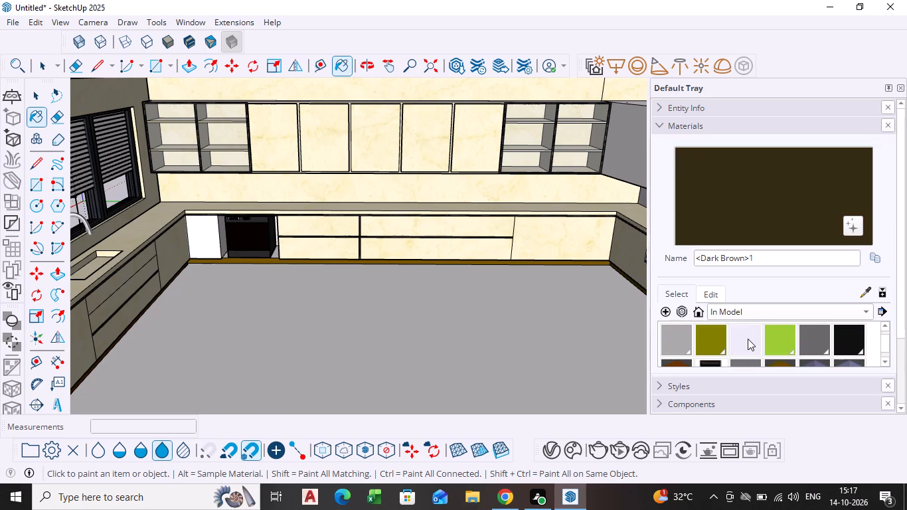
pyautogui.scroll(9, 748, 339)
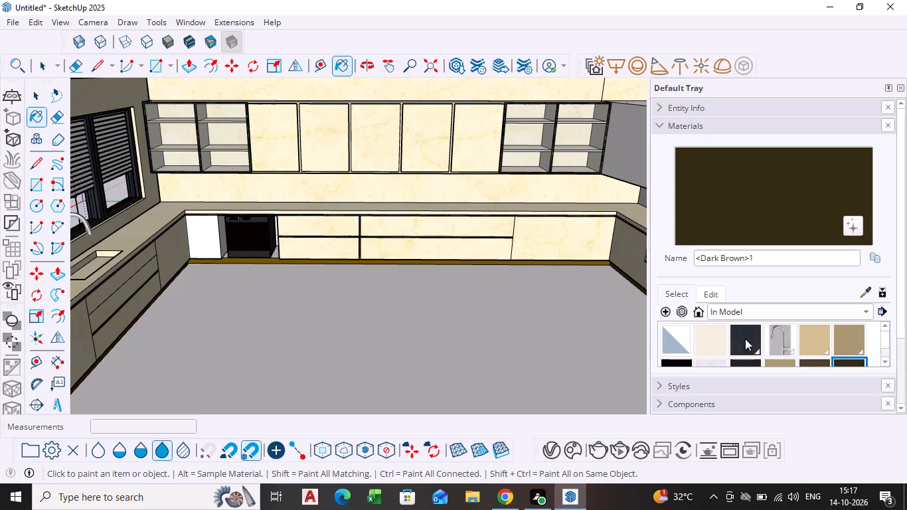
pyautogui.click(745, 339)
pyautogui.click(770, 338)
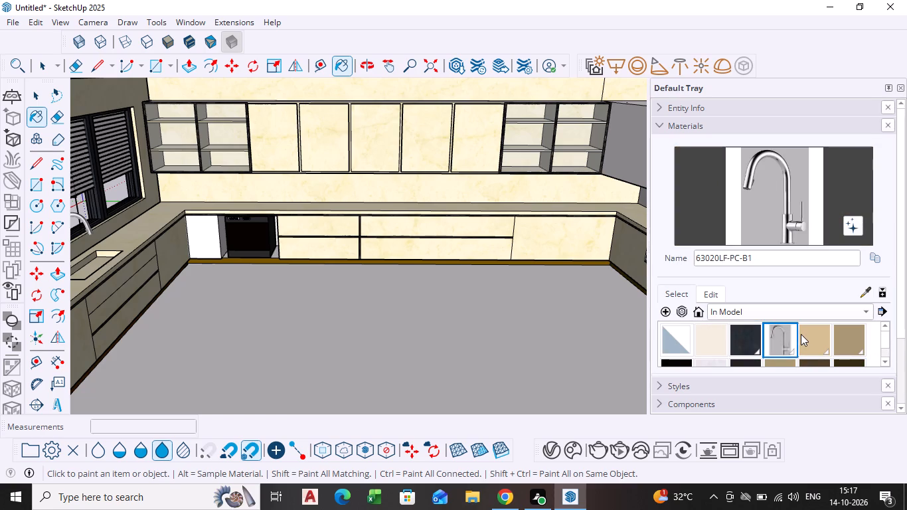
pyautogui.click(804, 334)
pyautogui.click(837, 333)
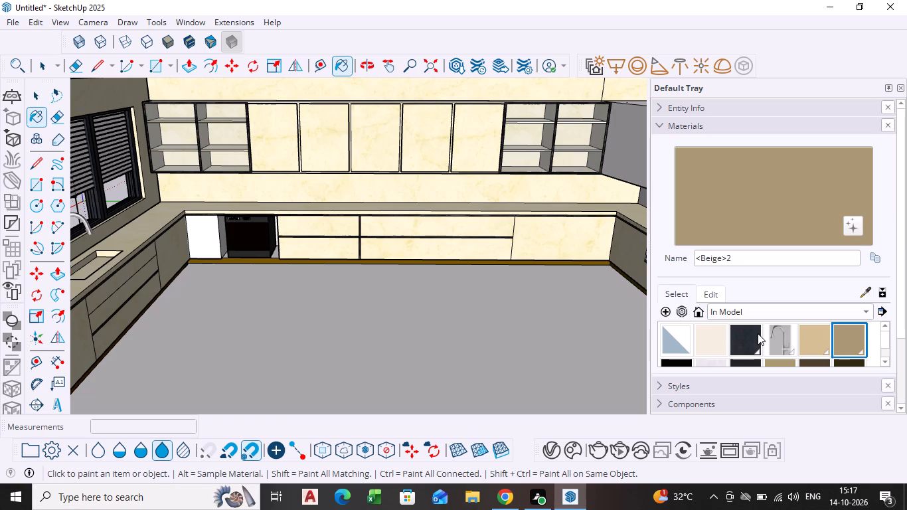
# Examine the remaining In Model swatches for a cabinet finish, previewing <DarkKhaki> and Color A05.
pyautogui.scroll(-3, 756, 333)
pyautogui.click(717, 334)
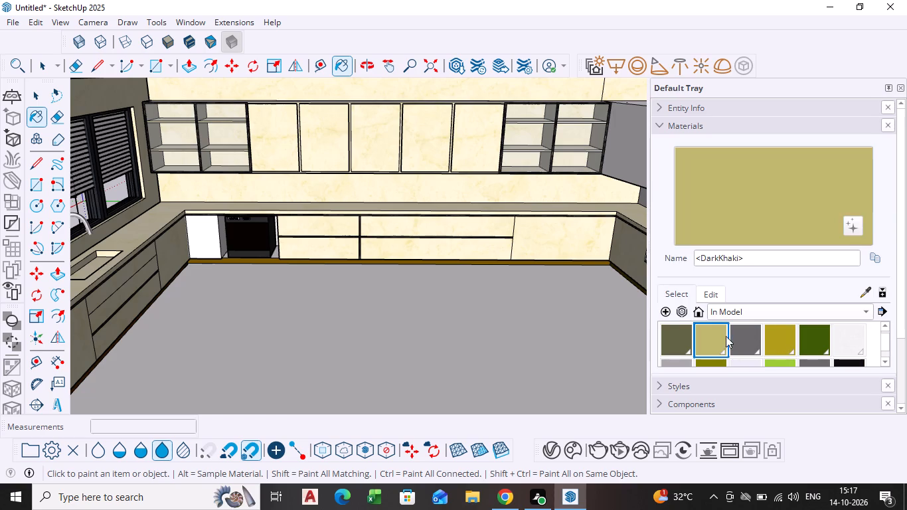
pyautogui.scroll(-2, 776, 337)
pyautogui.click(723, 333)
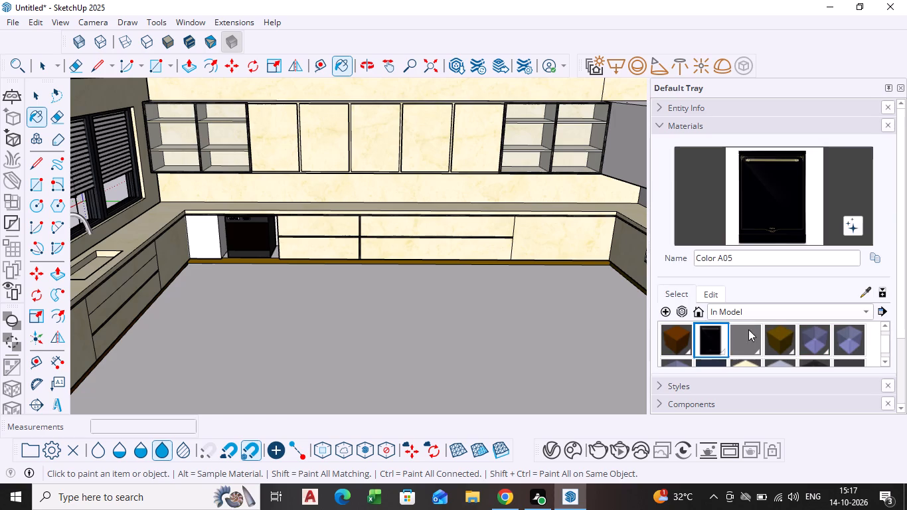
pyautogui.scroll(-3, 758, 328)
pyautogui.scroll(1, 759, 328)
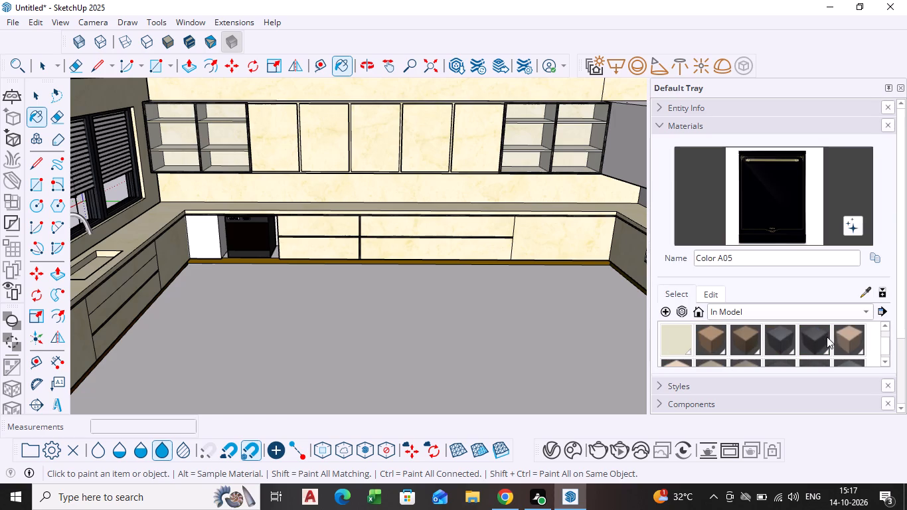
pyautogui.scroll(-1, 825, 336)
pyautogui.scroll(4, 825, 336)
pyautogui.scroll(-1, 825, 336)
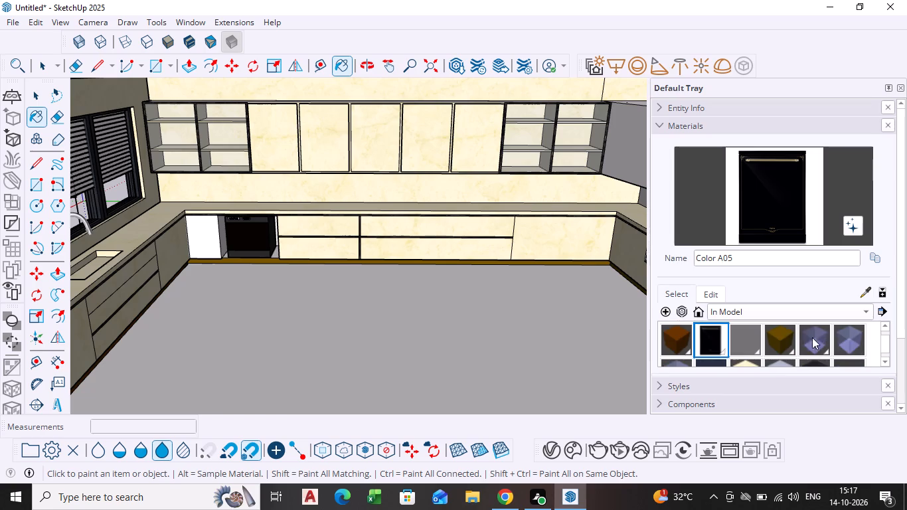
pyautogui.scroll(-5, 768, 339)
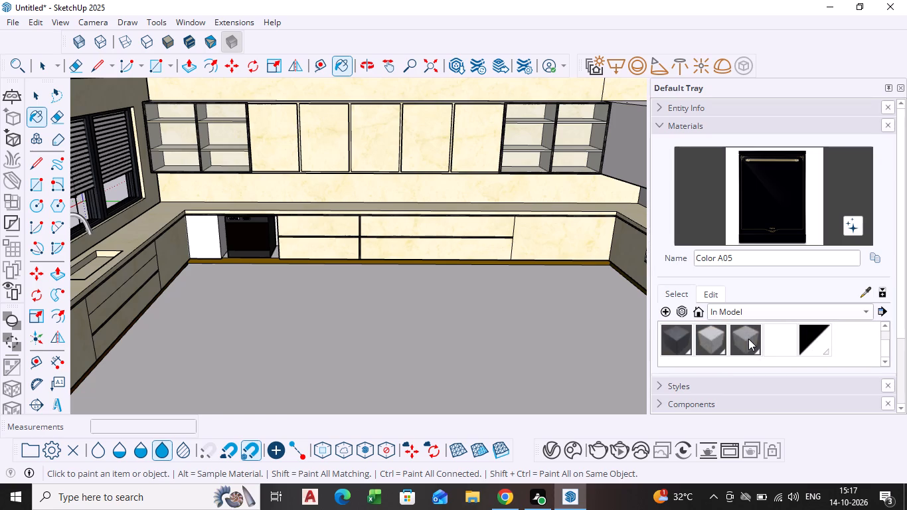
pyautogui.scroll(4, 748, 339)
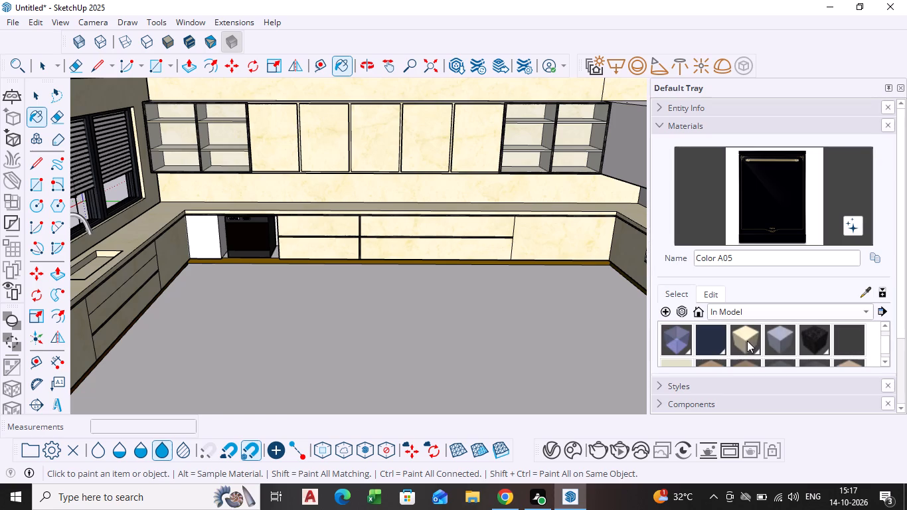
pyautogui.scroll(2, 747, 341)
pyautogui.scroll(-1, 747, 341)
# Paint the white base cabinet front between the corner and the dishwasher with the Marble_01_1K material.
pyautogui.click(742, 361)
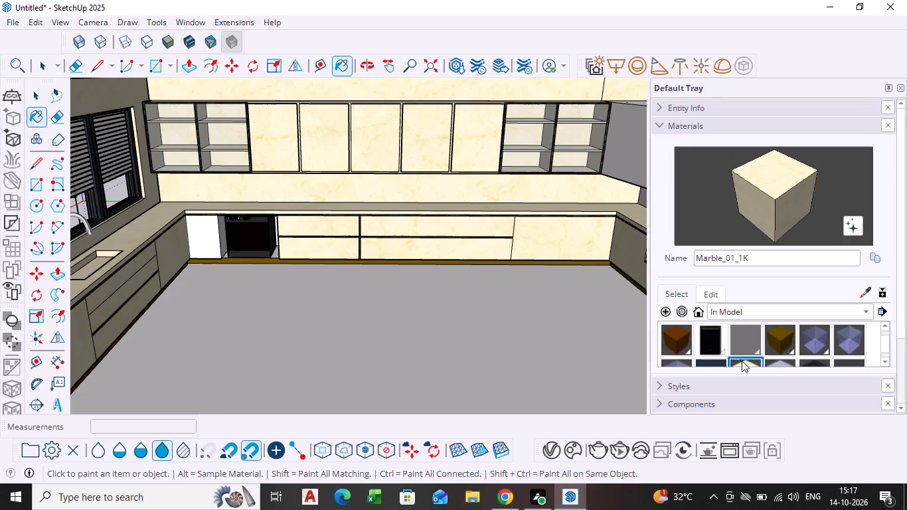
pyautogui.click(775, 218)
pyautogui.scroll(3, 288, 309)
pyautogui.scroll(3, 149, 221)
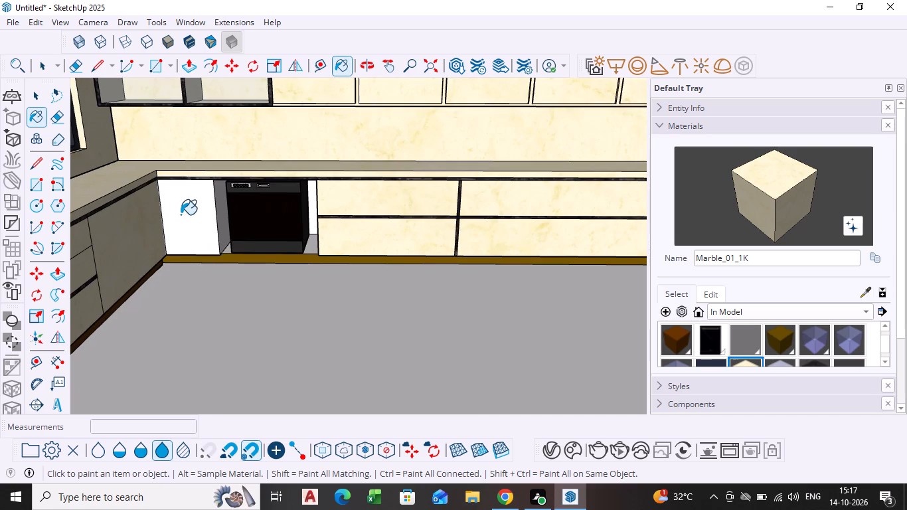
pyautogui.click(183, 215)
# Apply Marble_01_1K to the dishwasher recess's back wall and its side faces next to the drawers, including the thin groove strip.
pyautogui.scroll(4, 327, 224)
pyautogui.moveTo(277, 226); pyautogui.dragTo(304, 208, button='middle')
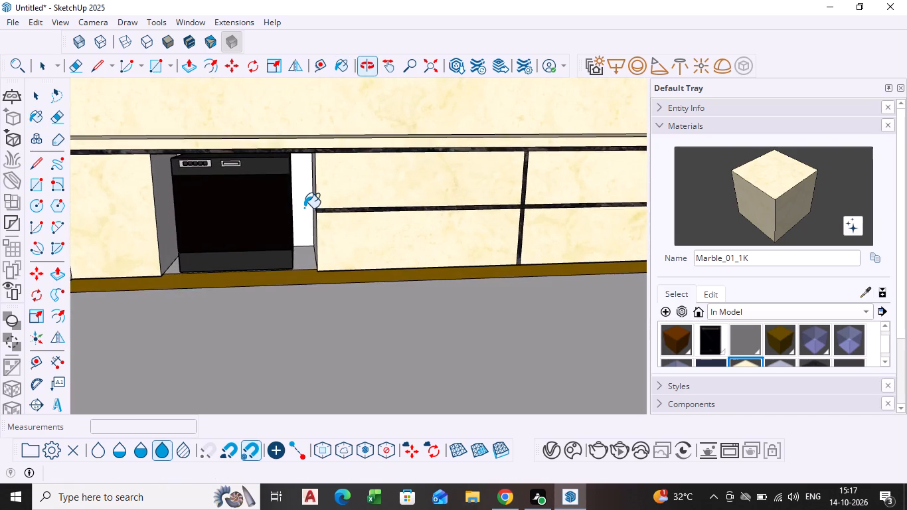
pyautogui.scroll(5, 304, 208)
pyautogui.click(304, 205)
pyautogui.moveTo(304, 213); pyautogui.dragTo(328, 220, button='middle')
pyautogui.scroll(4, 332, 199)
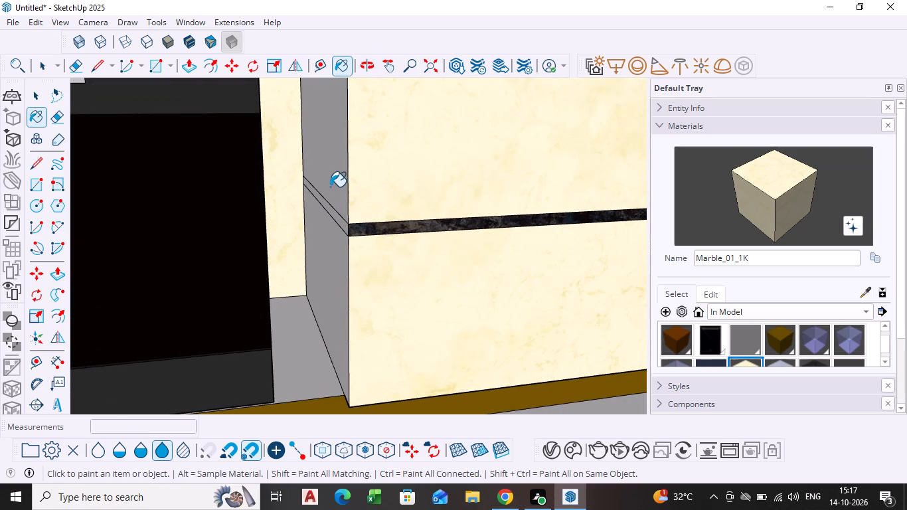
pyautogui.click(330, 187)
pyautogui.click(329, 265)
pyautogui.scroll(-5, 320, 254)
pyautogui.scroll(3, 327, 236)
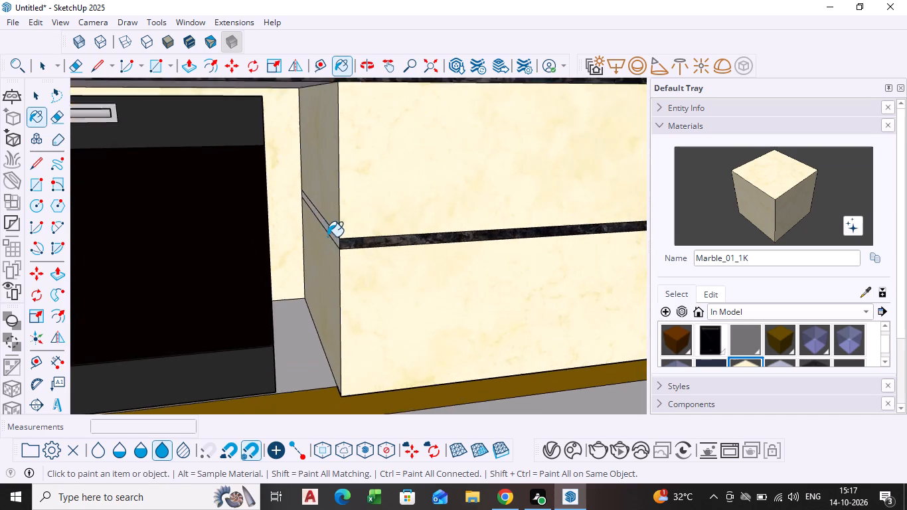
pyautogui.scroll(5, 327, 236)
pyautogui.click(327, 225)
pyautogui.scroll(-6, 246, 248)
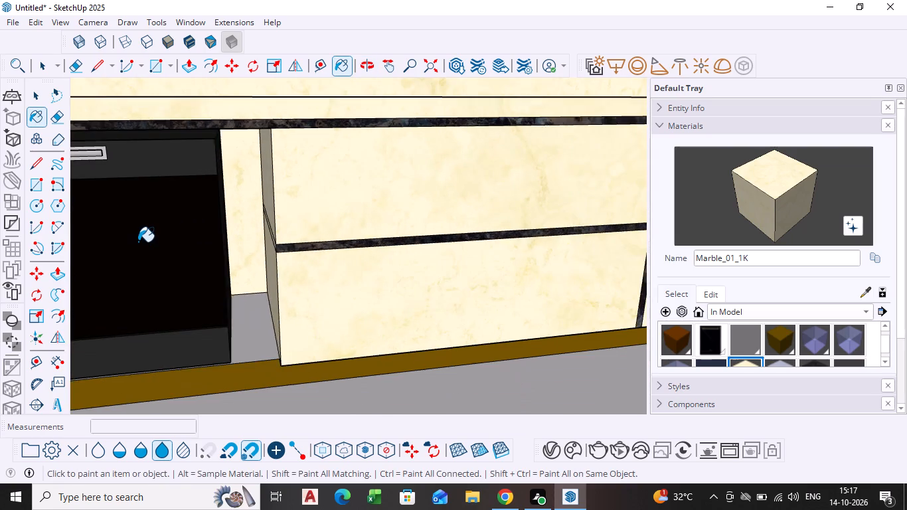
# Apply Marble_01_1K to the dishwasher recess's side face nearest the corner cabinet and to the recess floor.
pyautogui.scroll(-4, 138, 242)
pyautogui.keyDown('shift'); pyautogui.moveTo(141, 242); pyautogui.dragTo(469, 242, button='middle'); pyautogui.keyUp('shift')
pyautogui.middleClick(325, 299)
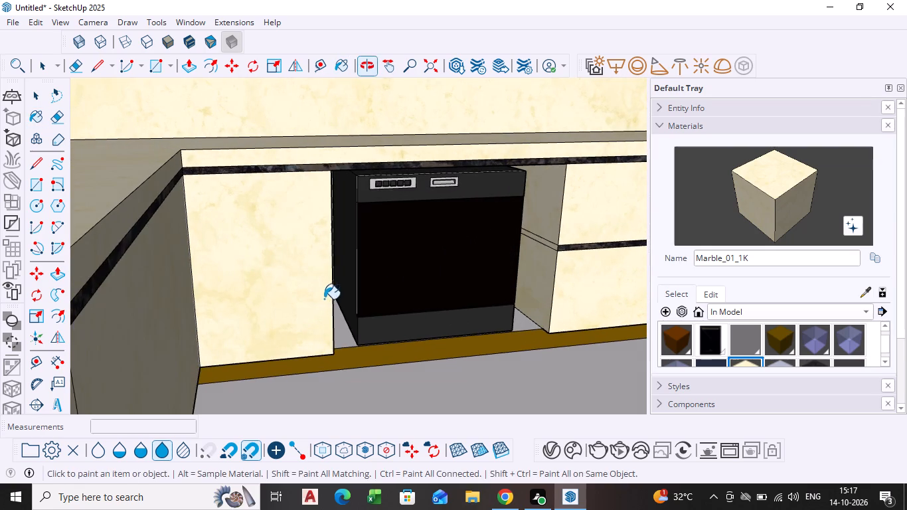
pyautogui.scroll(4, 325, 298)
pyautogui.moveTo(325, 297); pyautogui.dragTo(266, 311, button='middle')
pyautogui.scroll(4, 315, 274)
pyautogui.click(318, 264)
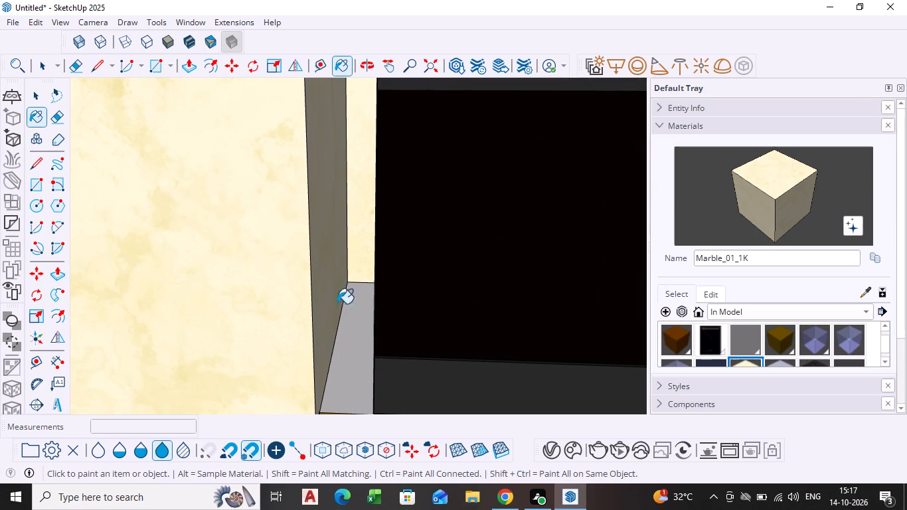
pyautogui.click(353, 337)
# Examine the dishwasher recess finish and the overall kitchen from inside the room and in a full-model view.
pyautogui.scroll(-11, 353, 337)
pyautogui.scroll(-3, 480, 365)
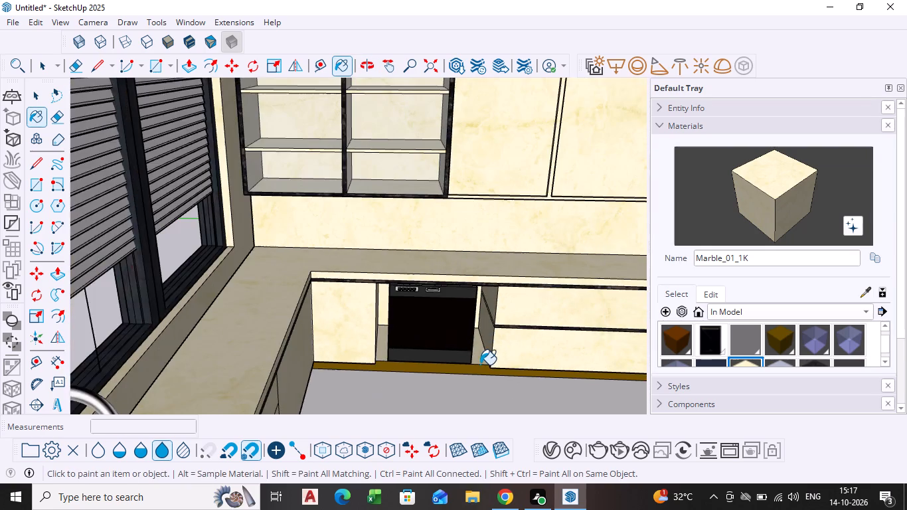
pyautogui.moveTo(479, 365); pyautogui.dragTo(457, 290, button='middle')
pyautogui.scroll(3, 424, 355)
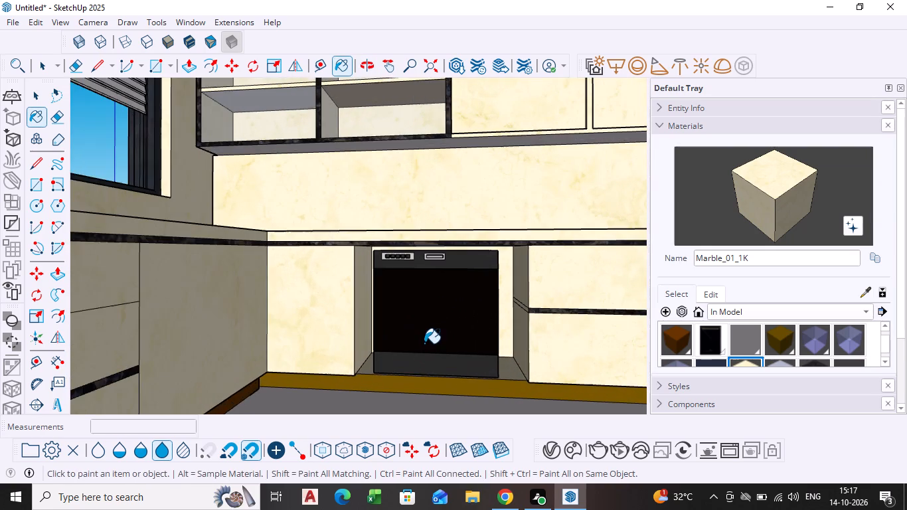
pyautogui.moveTo(419, 338); pyautogui.dragTo(420, 319, button='middle')
pyautogui.scroll(-3, 498, 393)
pyautogui.scroll(-2, 560, 375)
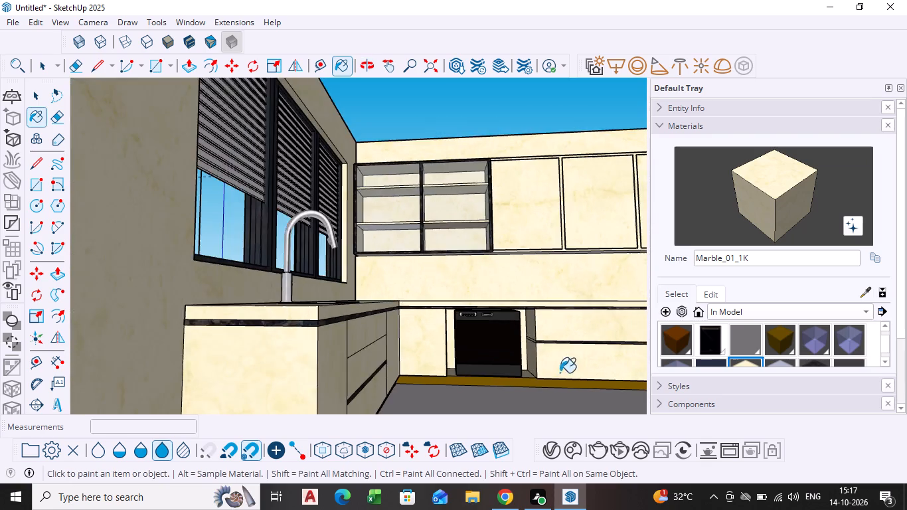
pyautogui.scroll(-8, 560, 373)
pyautogui.moveTo(536, 363); pyautogui.dragTo(455, 353, button='middle')
pyautogui.keyDown('shift'); pyautogui.moveTo(454, 353); pyautogui.dragTo(391, 269, button='middle'); pyautogui.keyUp('shift')
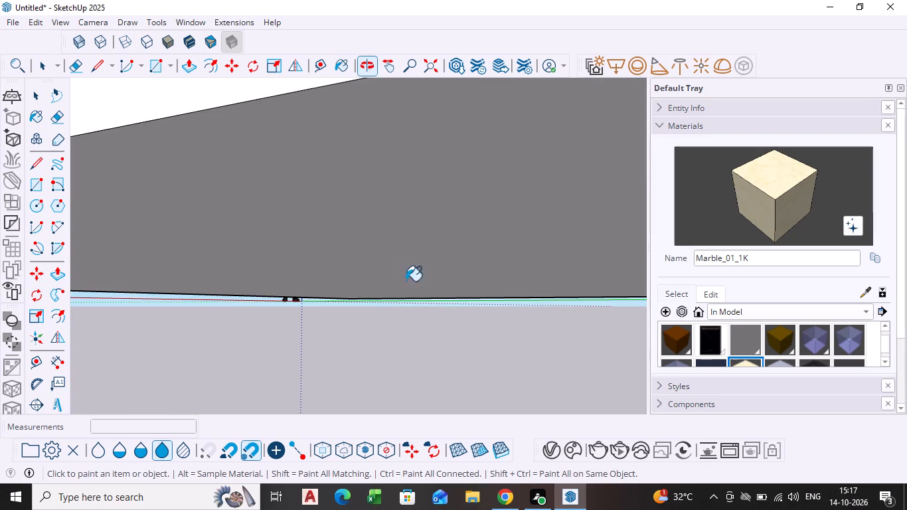
pyautogui.click(432, 64)
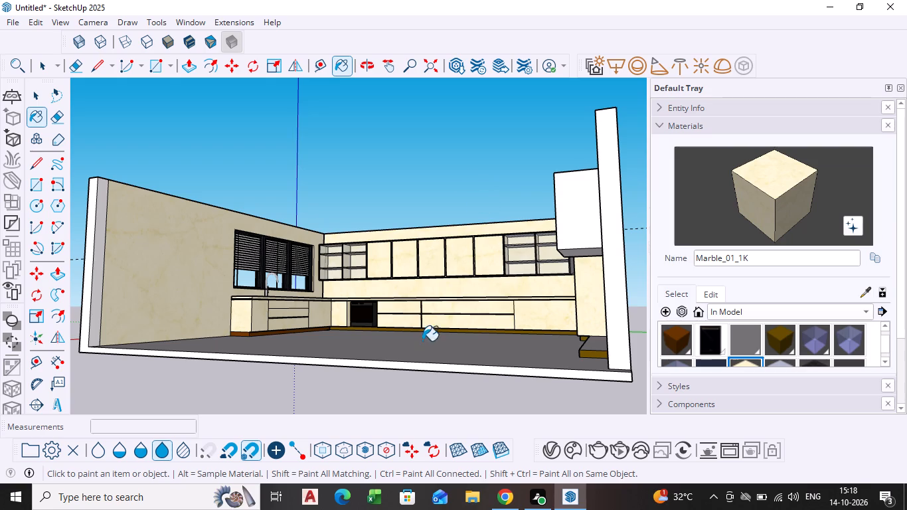
pyautogui.press('space')
pyautogui.moveTo(419, 343); pyautogui.dragTo(484, 383, button='middle')
pyautogui.scroll(3, 438, 357)
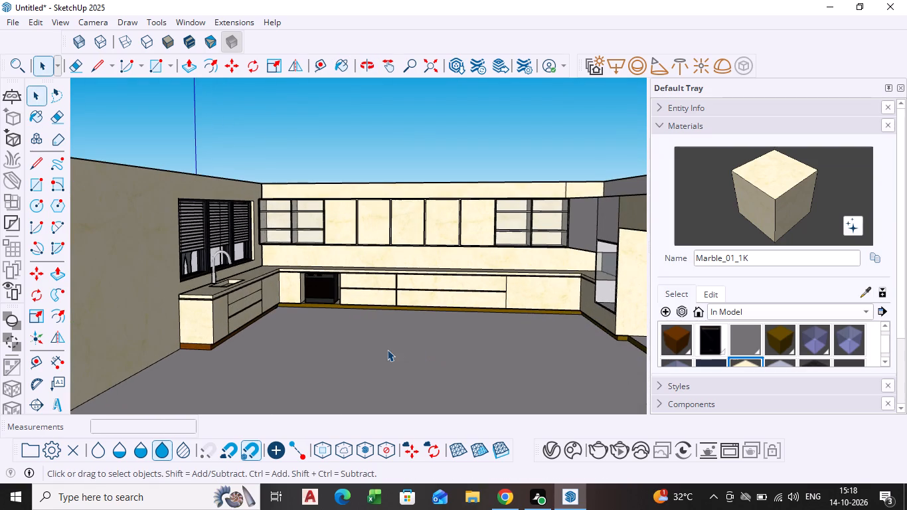
pyautogui.scroll(-2, 425, 339)
pyautogui.moveTo(420, 339); pyautogui.dragTo(392, 352, button='middle')
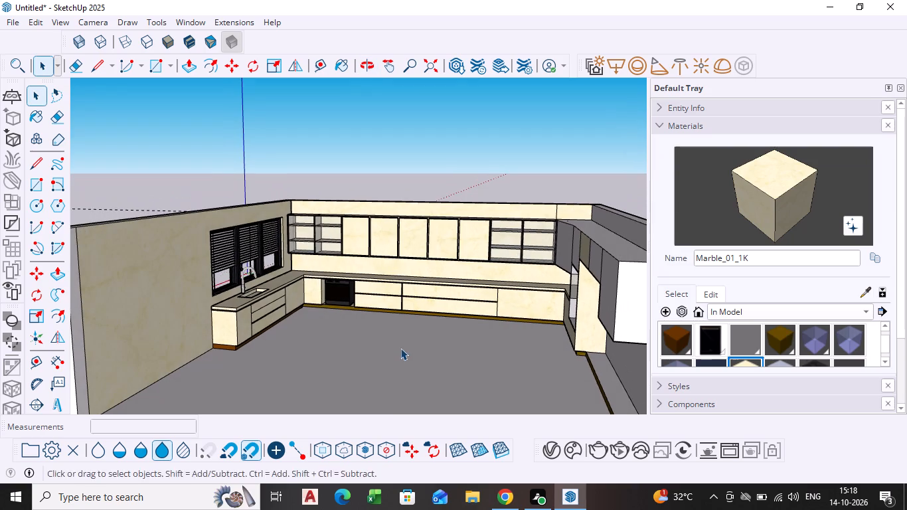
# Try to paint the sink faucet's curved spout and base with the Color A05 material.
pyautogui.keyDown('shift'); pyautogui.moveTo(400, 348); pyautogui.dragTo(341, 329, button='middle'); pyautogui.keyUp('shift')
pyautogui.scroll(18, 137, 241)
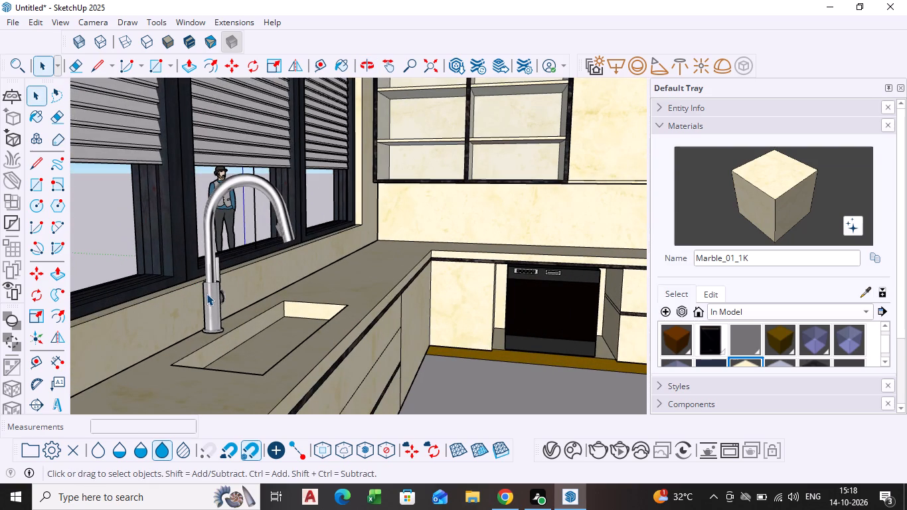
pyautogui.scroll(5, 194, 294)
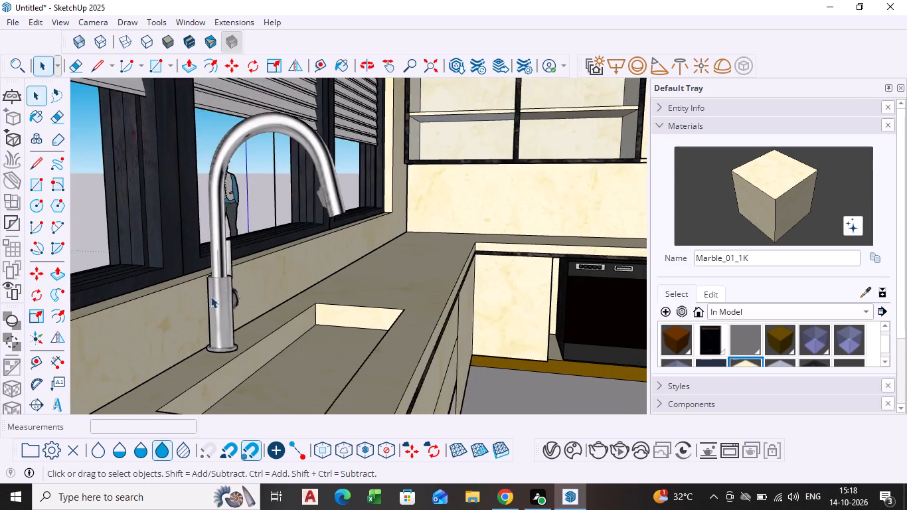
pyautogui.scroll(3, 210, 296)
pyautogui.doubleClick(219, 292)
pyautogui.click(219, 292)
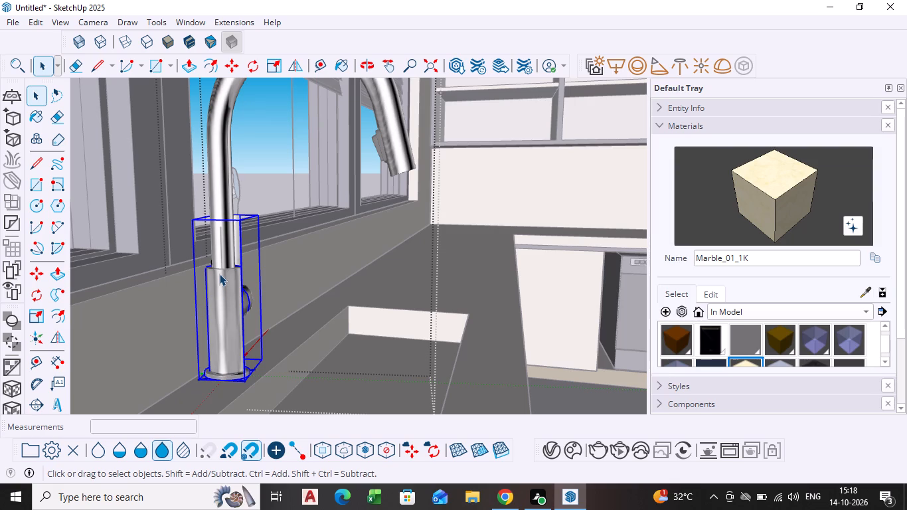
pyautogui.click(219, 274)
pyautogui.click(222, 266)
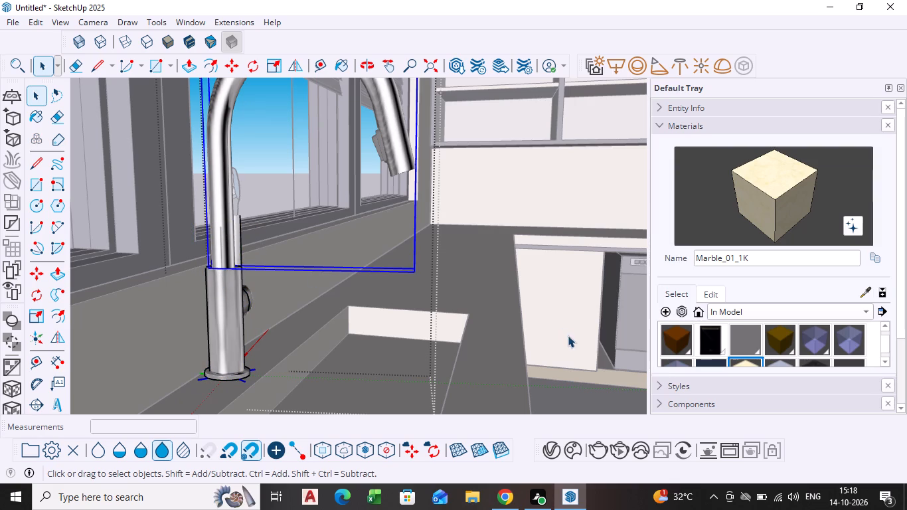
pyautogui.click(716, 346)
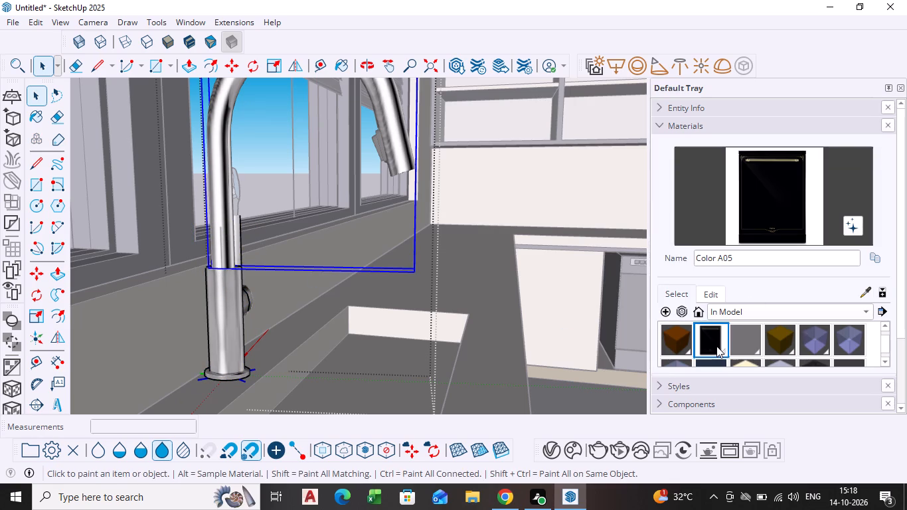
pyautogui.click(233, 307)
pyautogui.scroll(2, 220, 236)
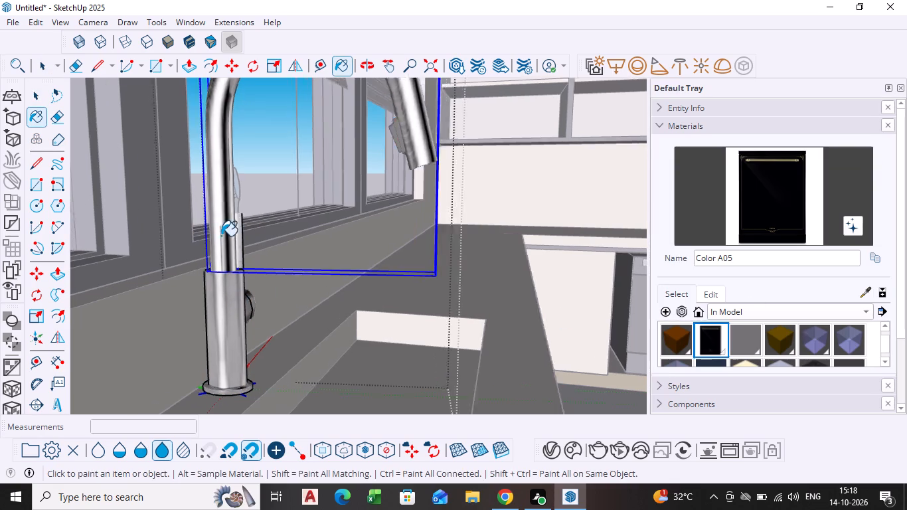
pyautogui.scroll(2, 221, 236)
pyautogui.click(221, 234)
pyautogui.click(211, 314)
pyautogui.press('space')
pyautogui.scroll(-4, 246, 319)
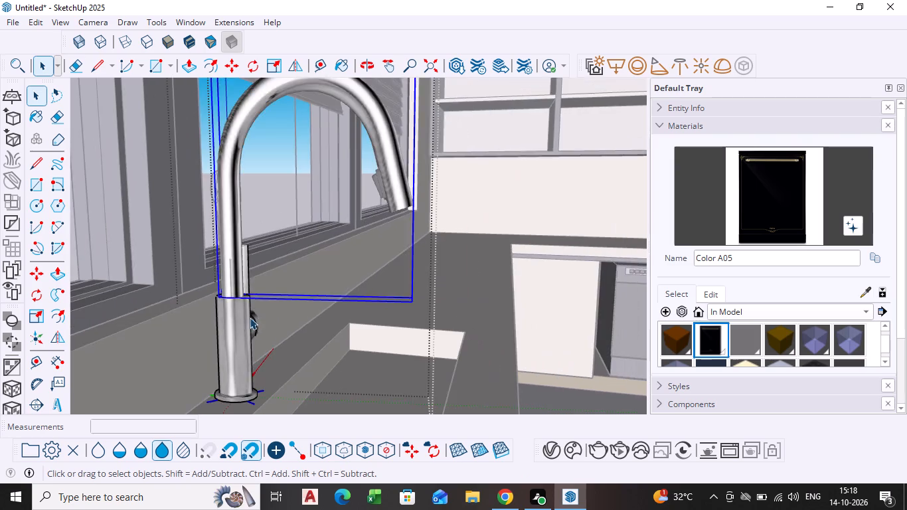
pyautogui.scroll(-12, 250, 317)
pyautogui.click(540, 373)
# Examine the kitchen from inside the room, from the sink wall round to the oven niche wall, for unfinished faces.
pyautogui.scroll(-10, 524, 357)
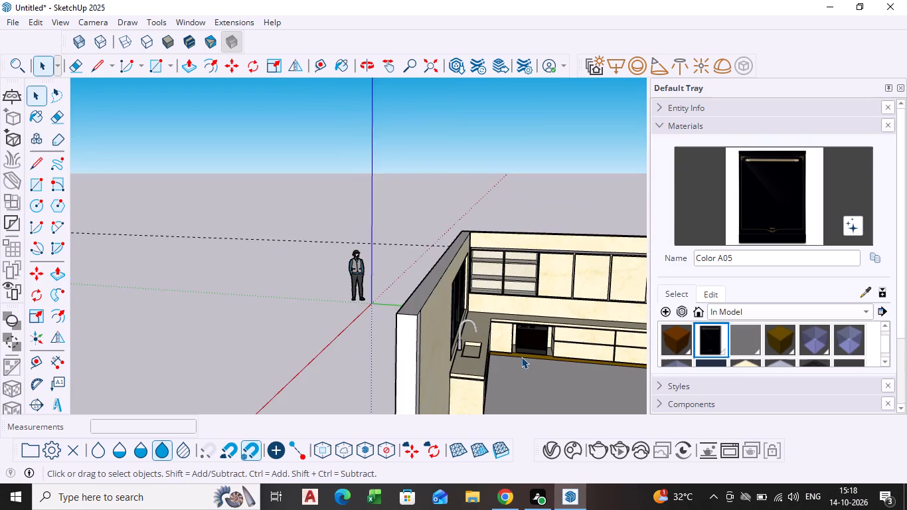
pyautogui.moveTo(519, 357); pyautogui.dragTo(357, 275, button='middle')
pyautogui.scroll(-1, 517, 357)
pyautogui.scroll(3, 369, 325)
pyautogui.moveTo(411, 340); pyautogui.dragTo(394, 331, button='middle')
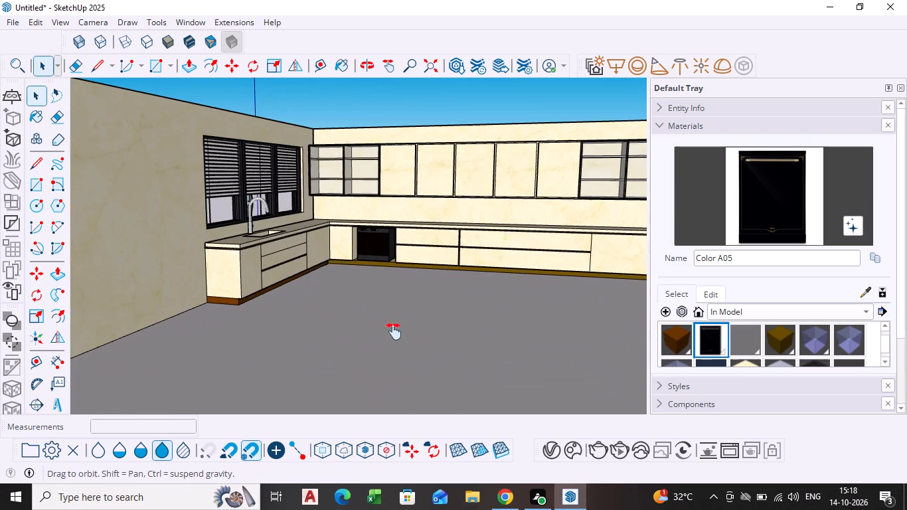
pyautogui.moveTo(394, 331); pyautogui.dragTo(365, 309, button='middle')
pyautogui.scroll(2, 455, 366)
pyautogui.scroll(-3, 455, 366)
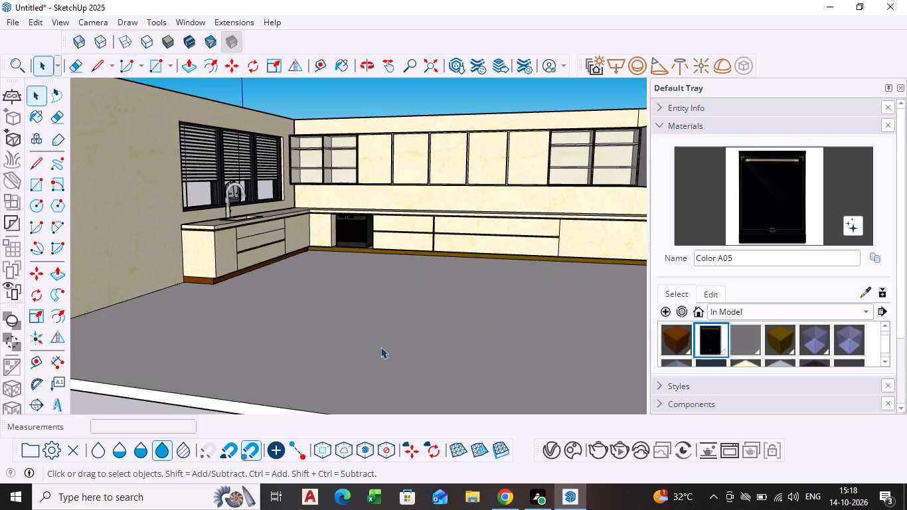
pyautogui.moveTo(372, 347); pyautogui.dragTo(322, 315, button='middle')
pyautogui.scroll(-1, 339, 331)
pyautogui.moveTo(339, 331); pyautogui.dragTo(363, 343, button='middle')
pyautogui.keyDown('shift'); pyautogui.moveTo(442, 272); pyautogui.dragTo(351, 252, button='middle'); pyautogui.keyUp('shift')
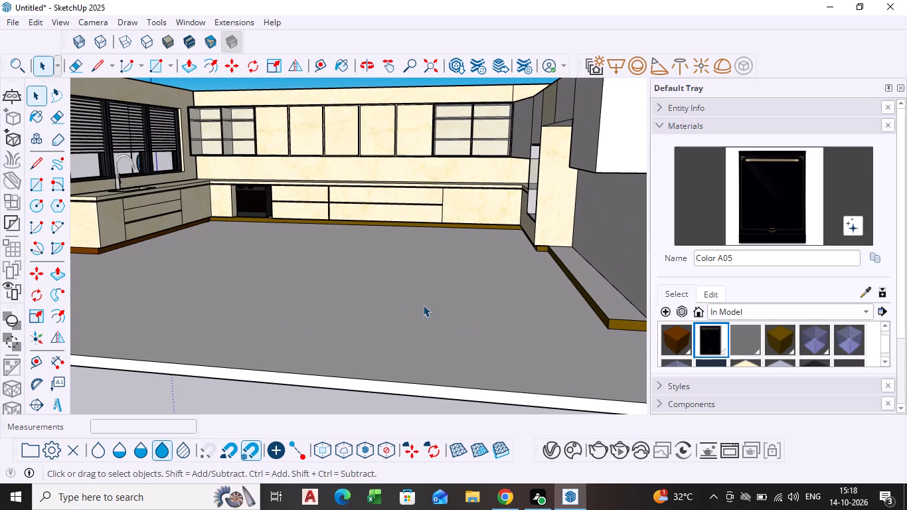
# Paint the corner upper cabinet front beside the glass shelves and the panel above the oven niche with Marble_01_1K.
pyautogui.moveTo(445, 296); pyautogui.dragTo(519, 311, button='middle')
pyautogui.scroll(-1, 445, 296)
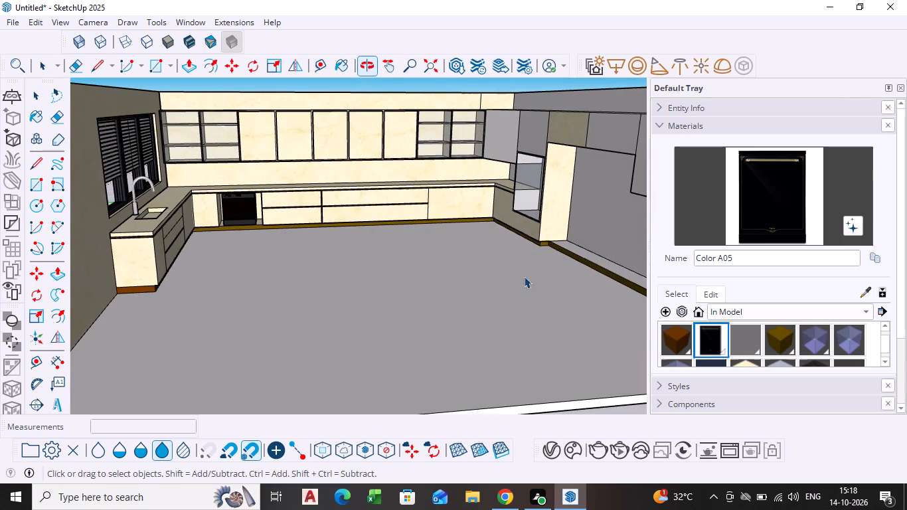
pyautogui.scroll(4, 546, 188)
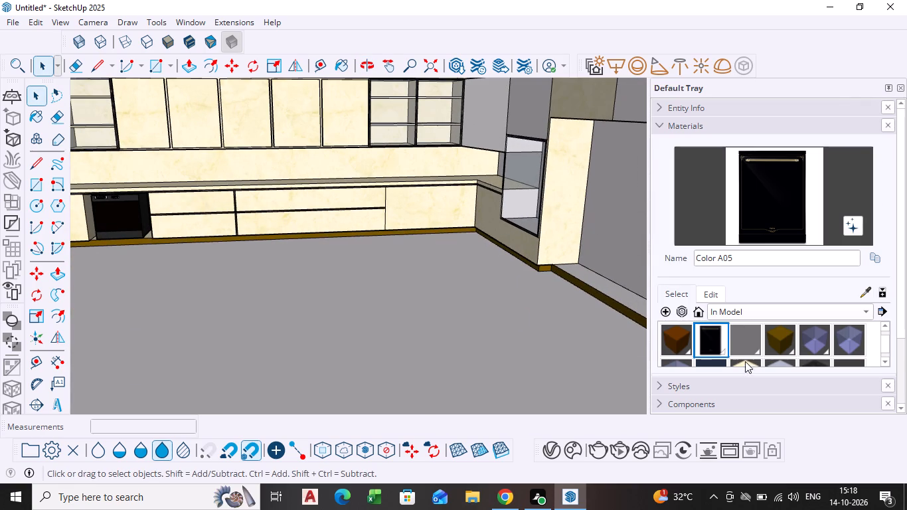
pyautogui.scroll(-1, 744, 361)
pyautogui.click(744, 343)
pyautogui.scroll(3, 494, 143)
pyautogui.click(495, 128)
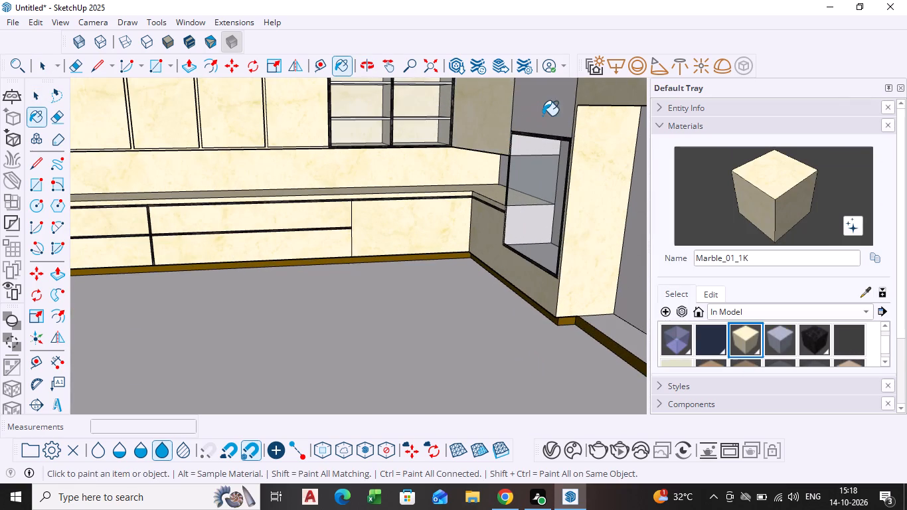
pyautogui.click(550, 114)
# Apply Marble_01_1K to the remaining upper cabinets beyond the oven niche, covering their fronts, the exposed end face and the top.
pyautogui.scroll(-4, 502, 172)
pyautogui.moveTo(501, 177); pyautogui.dragTo(434, 236, button='middle')
pyautogui.scroll(-1, 501, 179)
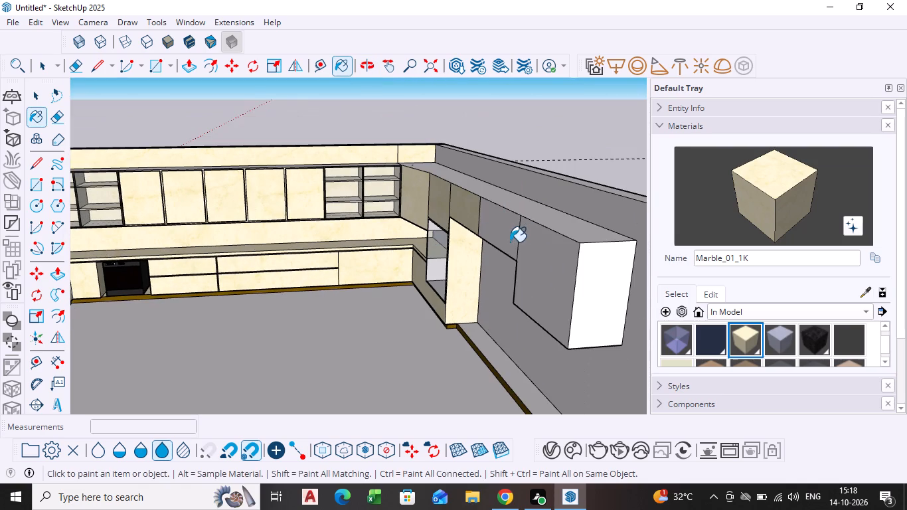
pyautogui.click(509, 241)
pyautogui.click(543, 283)
pyautogui.click(618, 278)
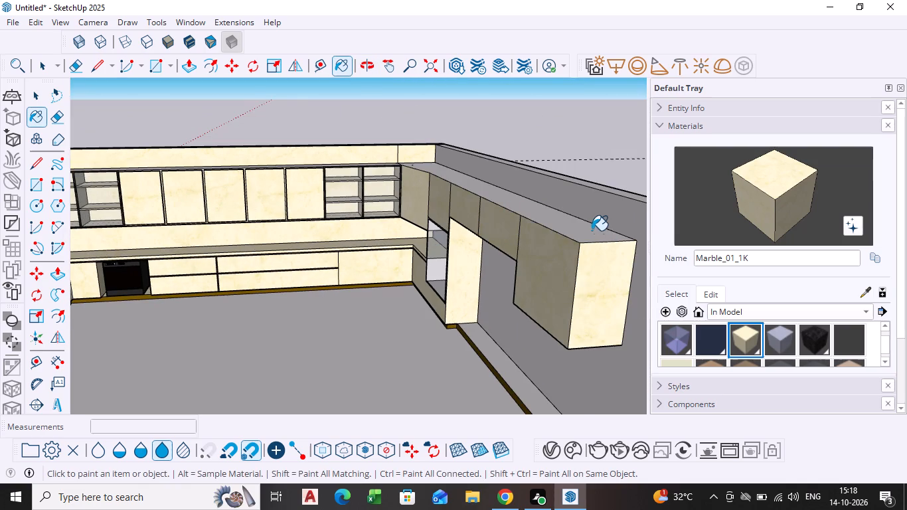
pyautogui.click(591, 230)
# Paint the white backsplash between the corner and the oven niche, and the bare wall beyond the tall panel, with Marble_01_1K.
pyautogui.scroll(4, 450, 291)
pyautogui.moveTo(447, 297); pyautogui.dragTo(515, 288, button='middle')
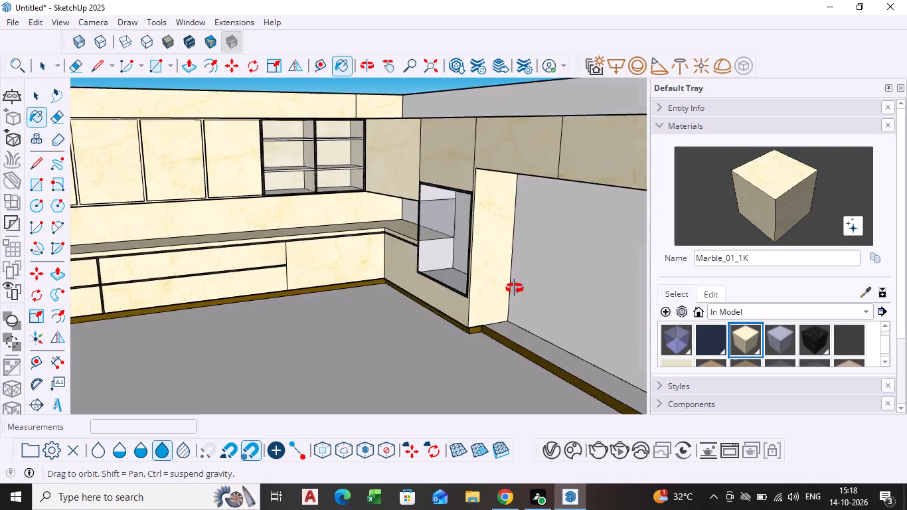
pyautogui.moveTo(515, 288); pyautogui.dragTo(633, 275, button='middle')
pyautogui.scroll(8, 408, 228)
pyautogui.click(355, 203)
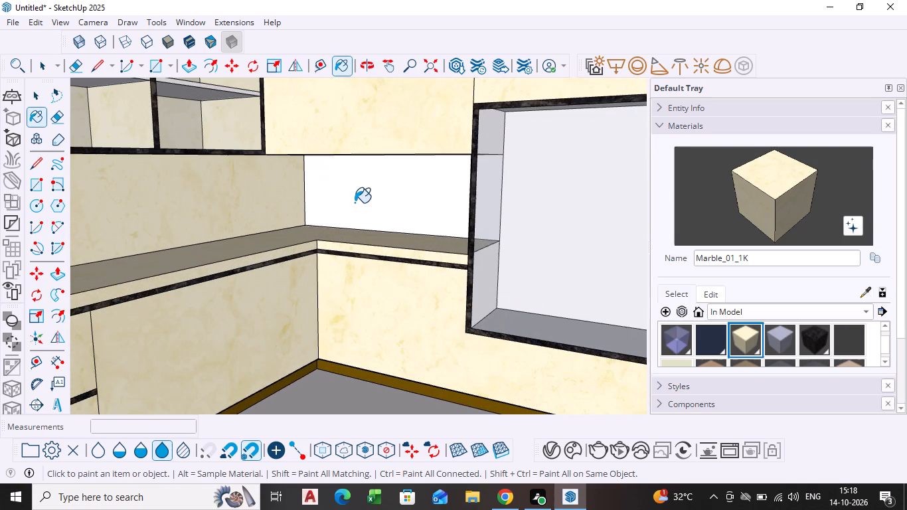
pyautogui.scroll(-8, 369, 225)
pyautogui.moveTo(414, 286); pyautogui.dragTo(372, 307, button='middle')
pyautogui.scroll(-1, 407, 291)
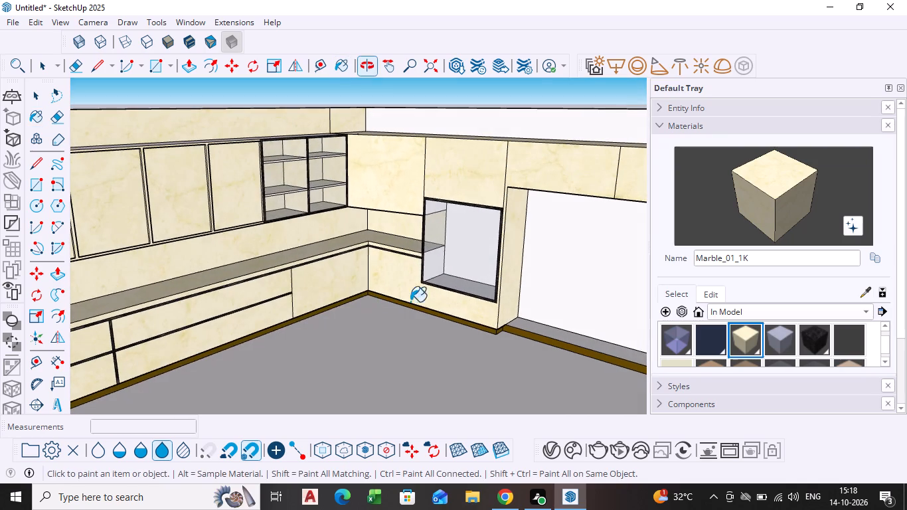
pyautogui.click(568, 286)
# Examine the marble finish across the whole kitchen from outside and from inside facing the sink and dishwasher.
pyautogui.scroll(-8, 542, 303)
pyautogui.moveTo(521, 314); pyautogui.dragTo(515, 315, button='middle')
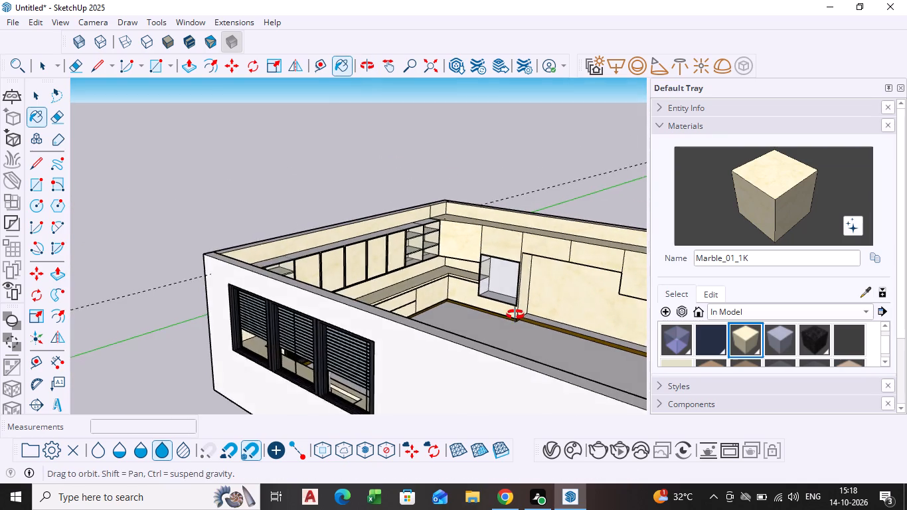
pyautogui.moveTo(515, 315); pyautogui.dragTo(315, 310, button='middle')
pyautogui.scroll(3, 217, 343)
pyautogui.moveTo(193, 343); pyautogui.dragTo(186, 296, button='middle')
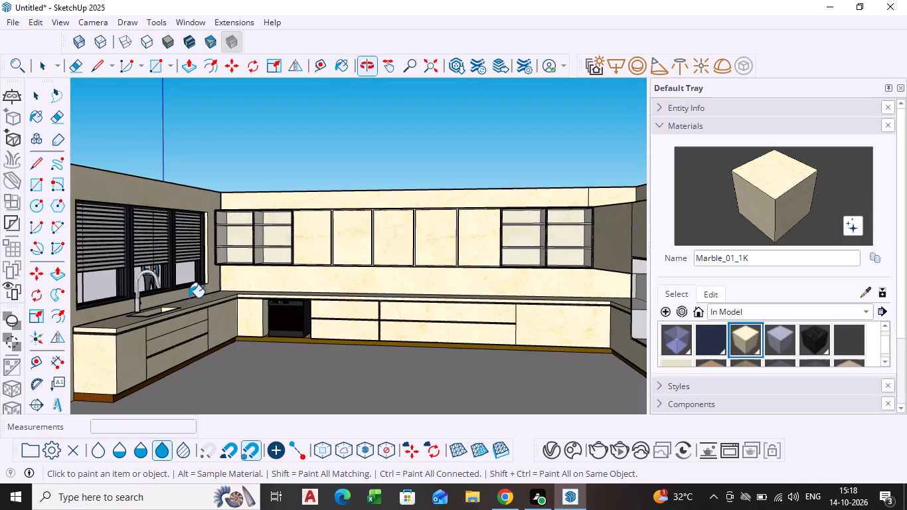
pyautogui.press('space')
pyautogui.scroll(3, 246, 347)
pyautogui.scroll(-1, 268, 338)
pyautogui.moveTo(268, 338); pyautogui.dragTo(323, 349, button='middle')
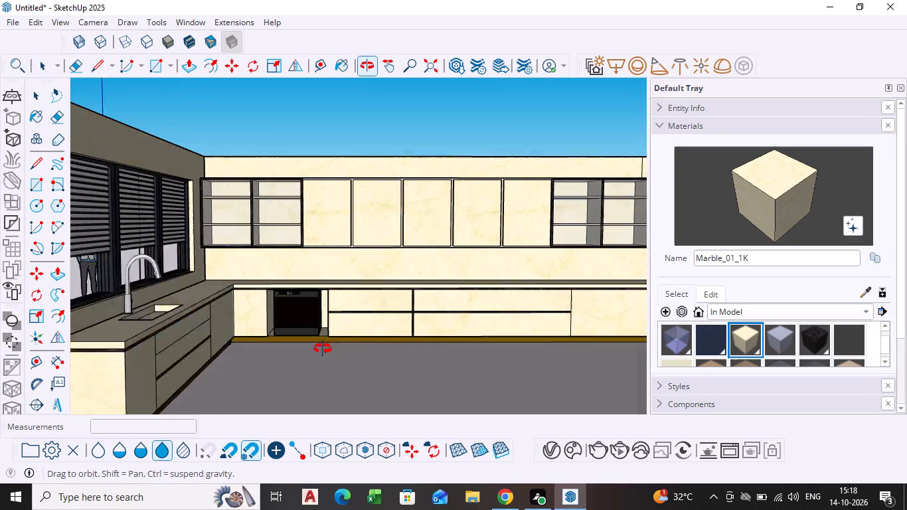
pyautogui.moveTo(323, 349); pyautogui.dragTo(330, 351, button='middle')
pyautogui.moveTo(330, 351); pyautogui.dragTo(317, 355, button='middle')
pyautogui.scroll(-4, 317, 355)
pyautogui.keyDown('shift'); pyautogui.moveTo(324, 355); pyautogui.dragTo(330, 328, button='middle'); pyautogui.keyUp('shift')
pyautogui.moveTo(336, 349); pyautogui.dragTo(295, 354, button='middle')
pyautogui.scroll(5, 297, 349)
pyautogui.moveTo(303, 347); pyautogui.dragTo(295, 347, button='middle')
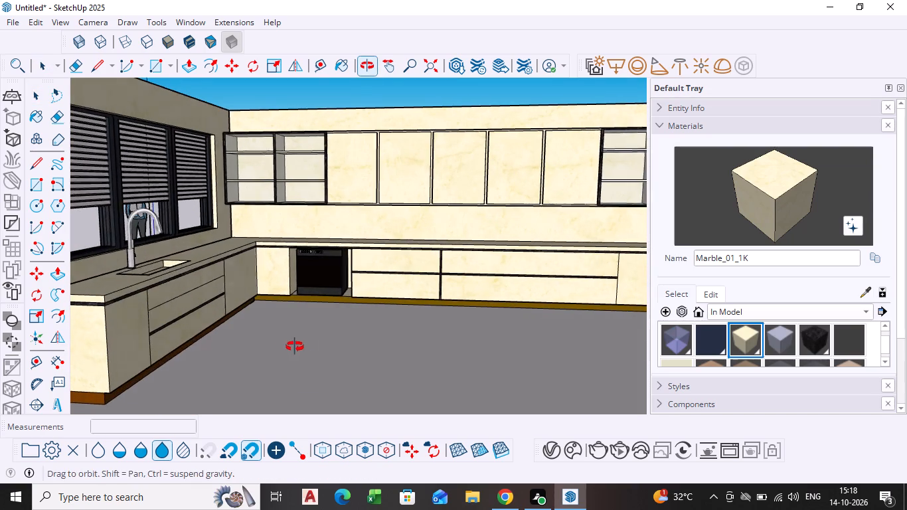
pyautogui.moveTo(295, 347); pyautogui.dragTo(288, 347, button='middle')
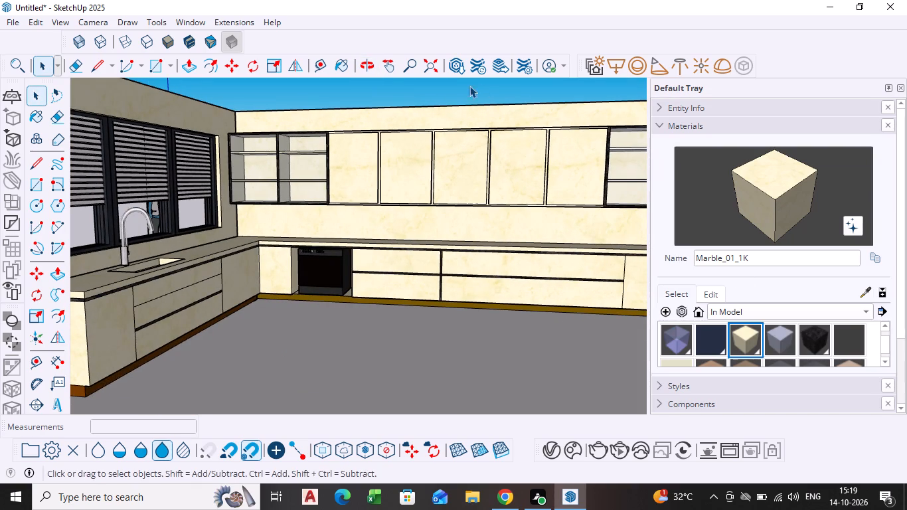
# Search the 3D Warehouse models for KITCHEN.
pyautogui.click(193, 26)
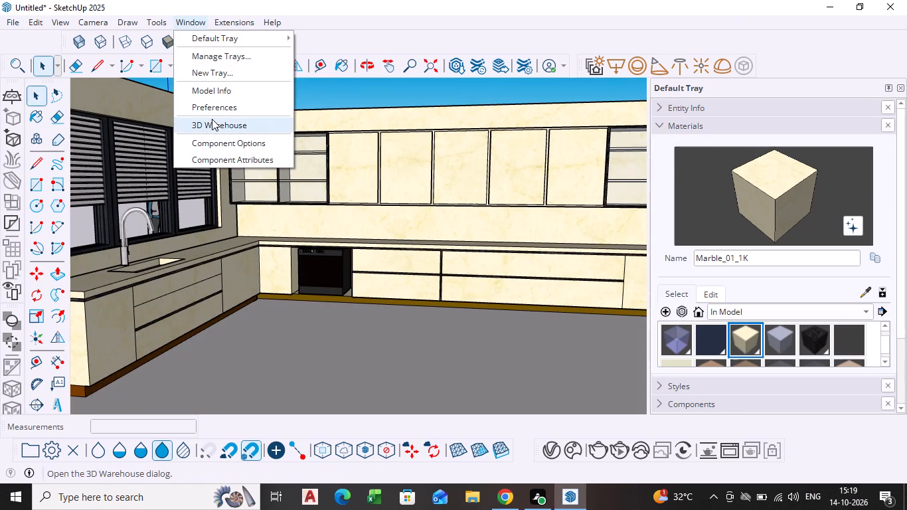
pyautogui.click(212, 119)
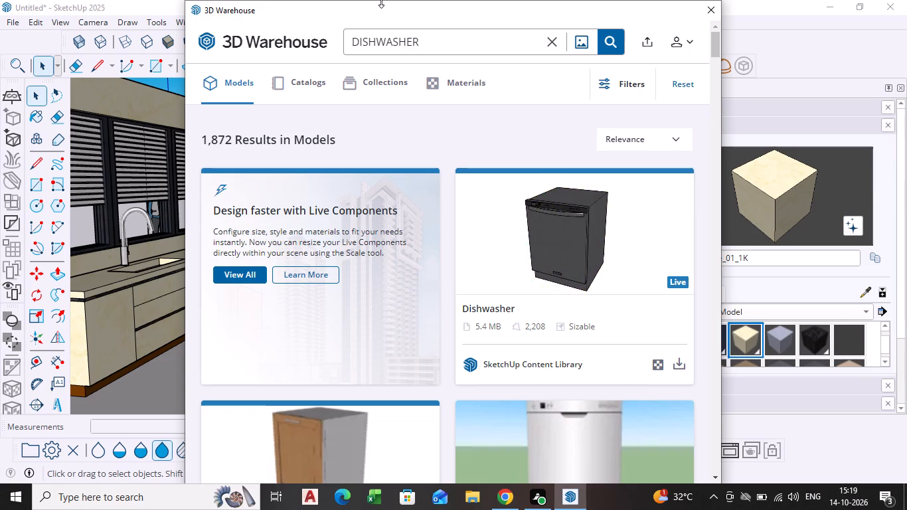
pyautogui.click(550, 35)
pyautogui.write('KITCHEN')
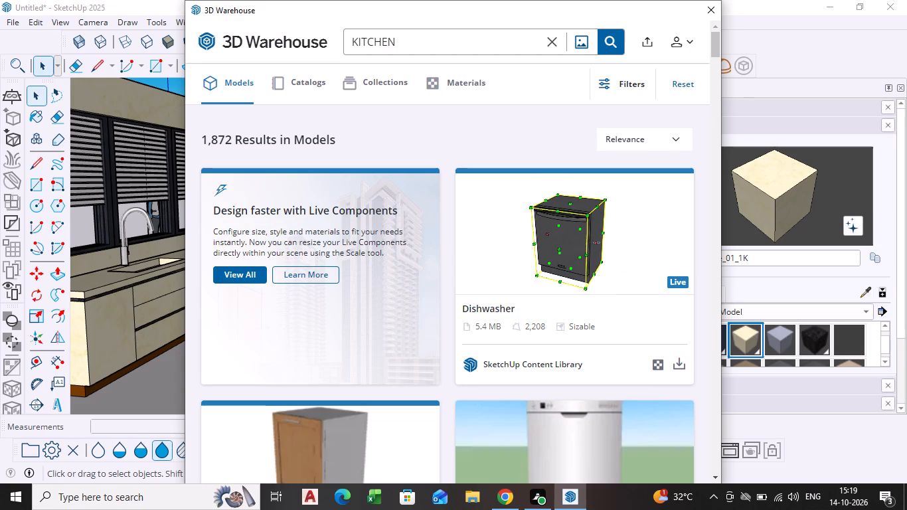
pyautogui.press('Return')
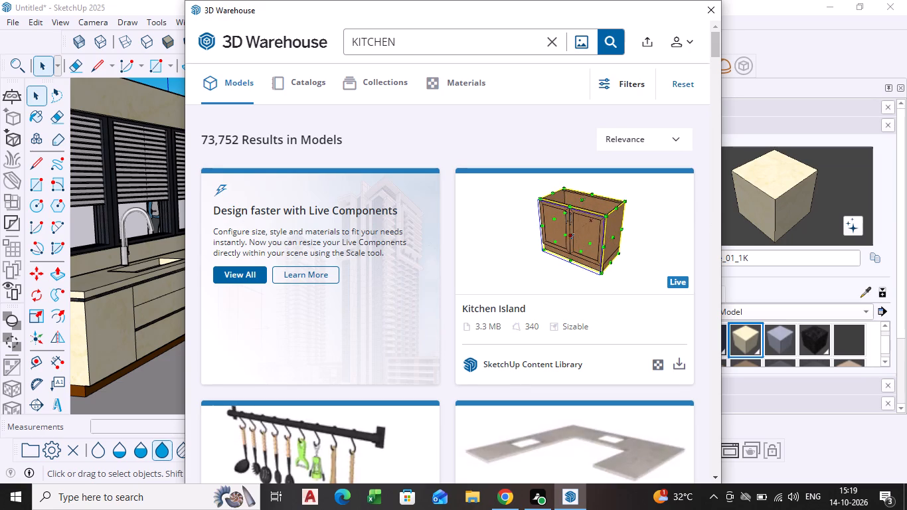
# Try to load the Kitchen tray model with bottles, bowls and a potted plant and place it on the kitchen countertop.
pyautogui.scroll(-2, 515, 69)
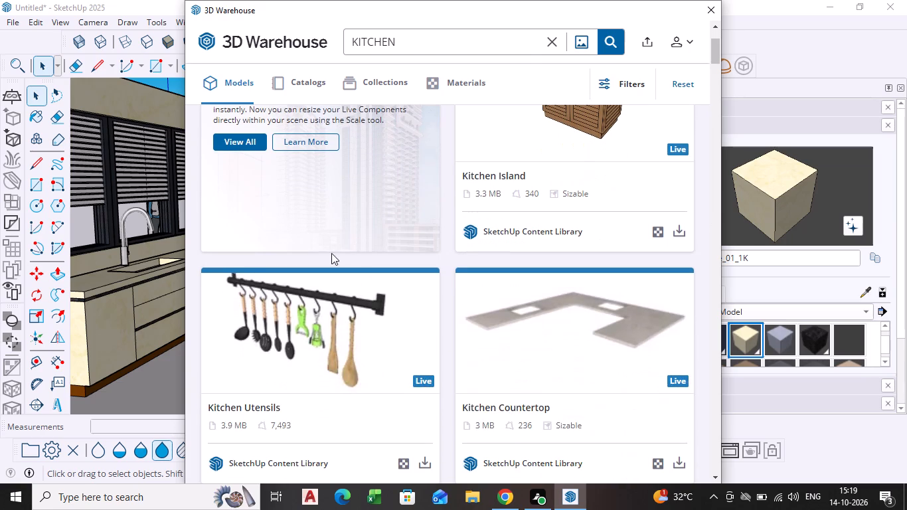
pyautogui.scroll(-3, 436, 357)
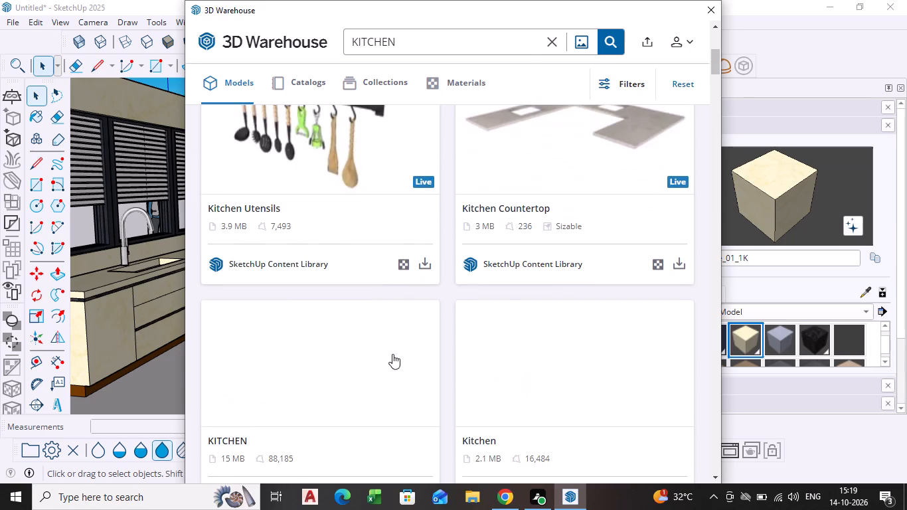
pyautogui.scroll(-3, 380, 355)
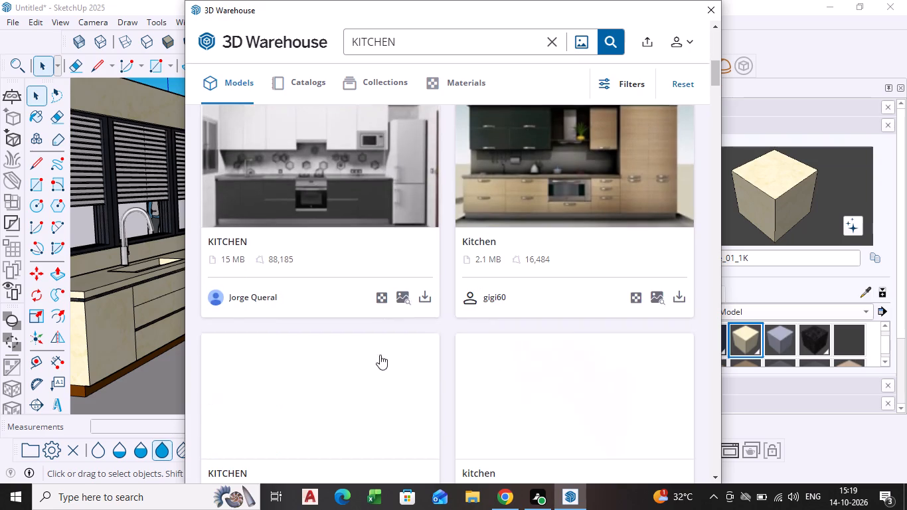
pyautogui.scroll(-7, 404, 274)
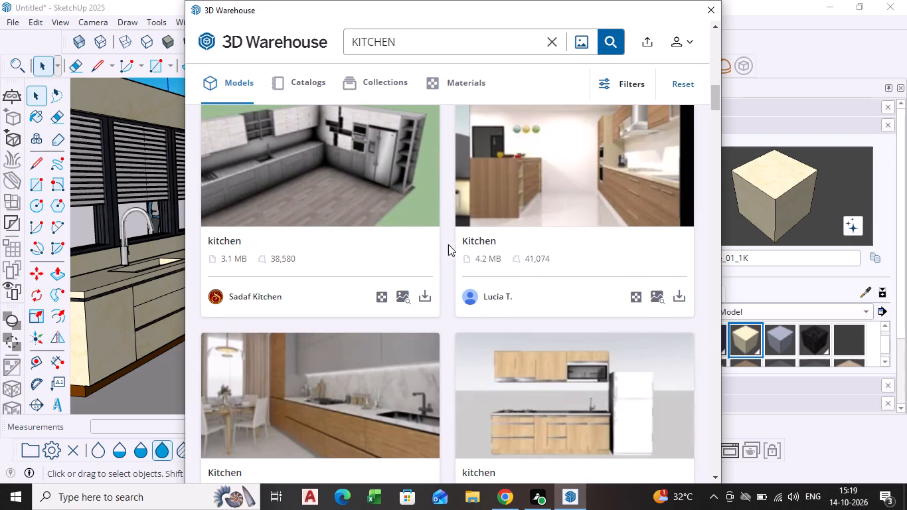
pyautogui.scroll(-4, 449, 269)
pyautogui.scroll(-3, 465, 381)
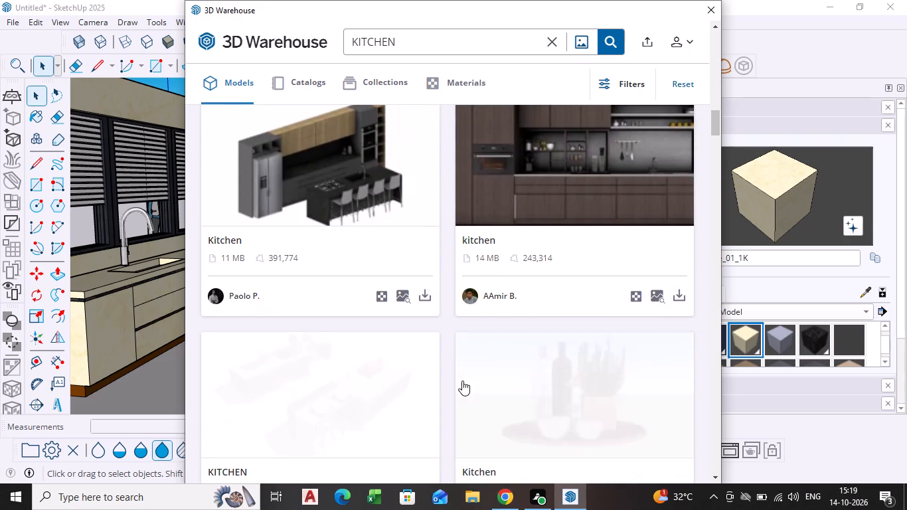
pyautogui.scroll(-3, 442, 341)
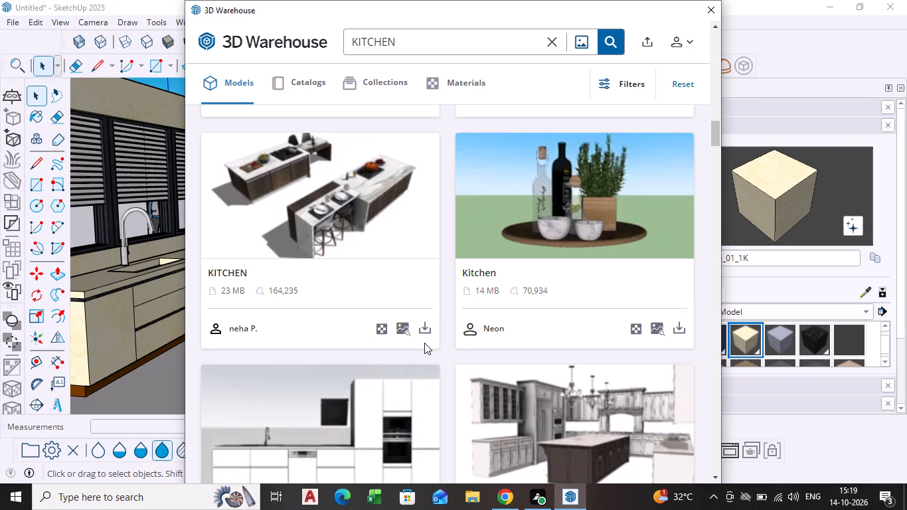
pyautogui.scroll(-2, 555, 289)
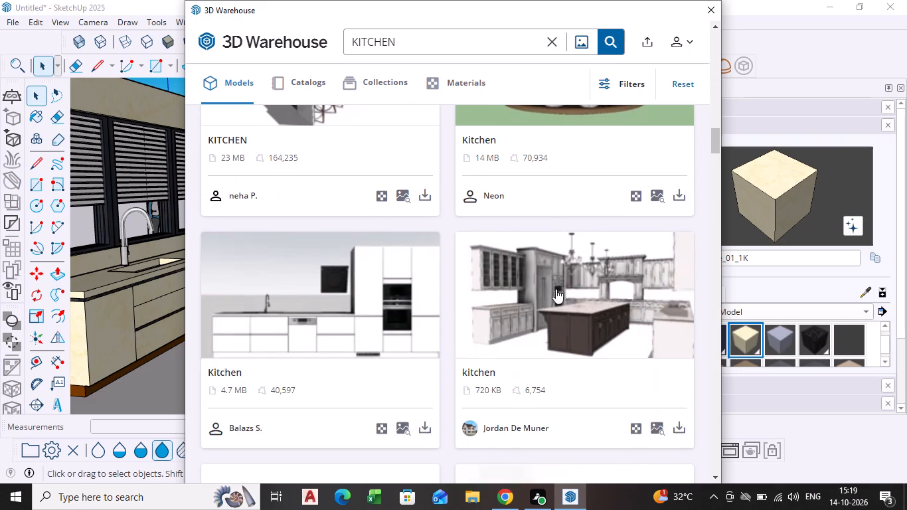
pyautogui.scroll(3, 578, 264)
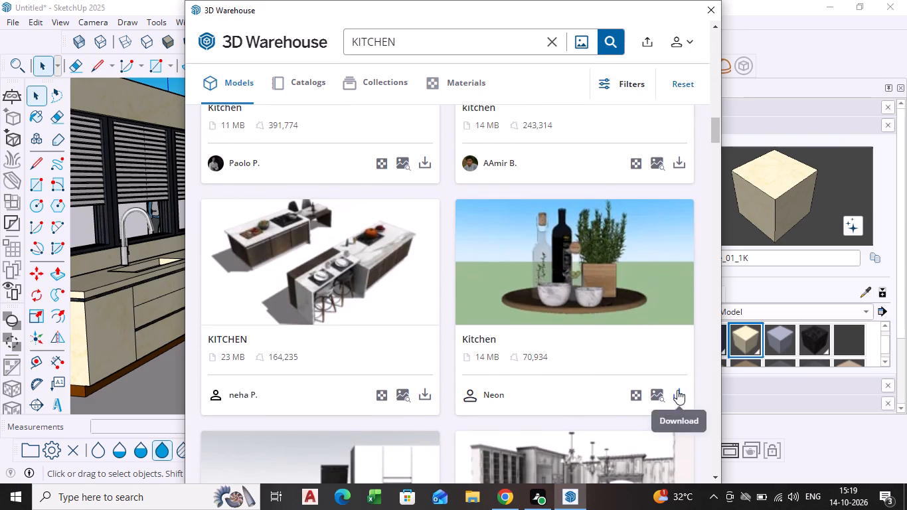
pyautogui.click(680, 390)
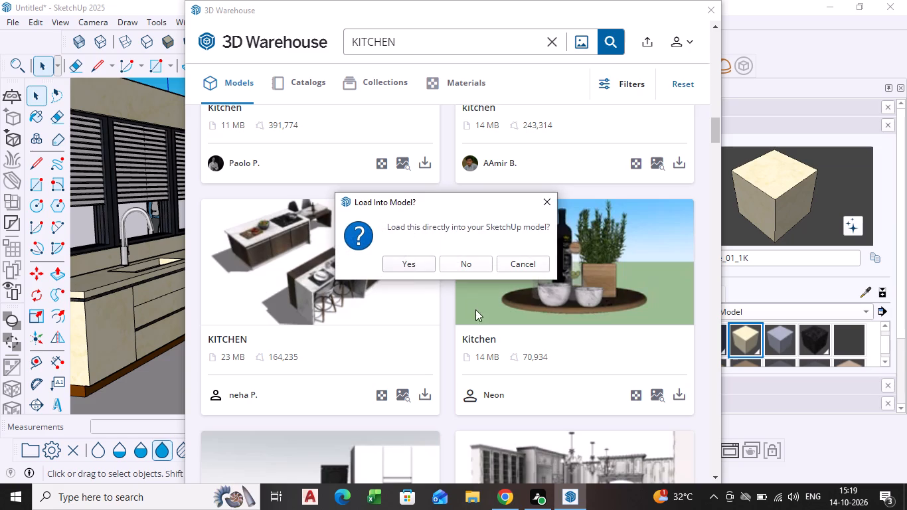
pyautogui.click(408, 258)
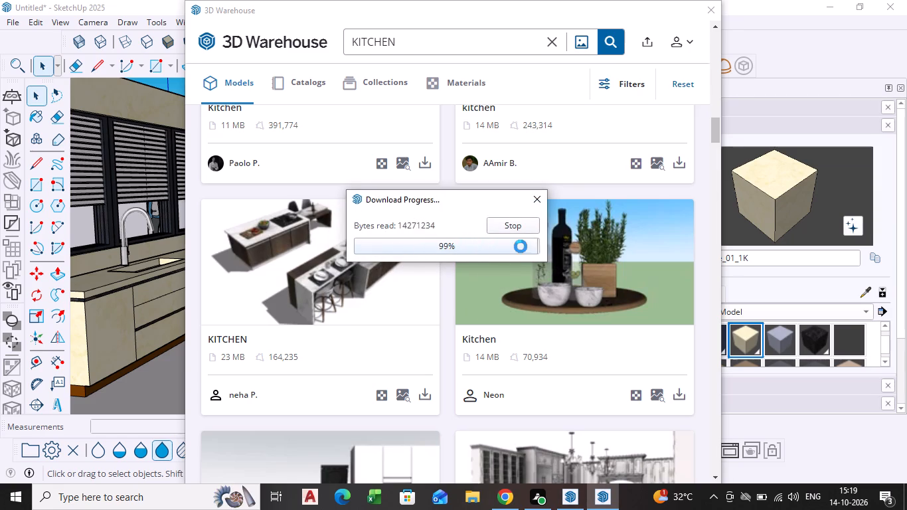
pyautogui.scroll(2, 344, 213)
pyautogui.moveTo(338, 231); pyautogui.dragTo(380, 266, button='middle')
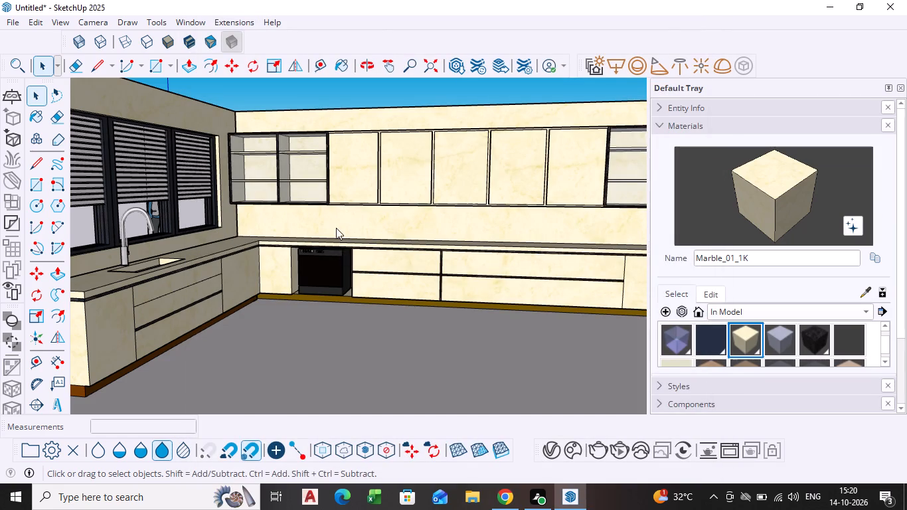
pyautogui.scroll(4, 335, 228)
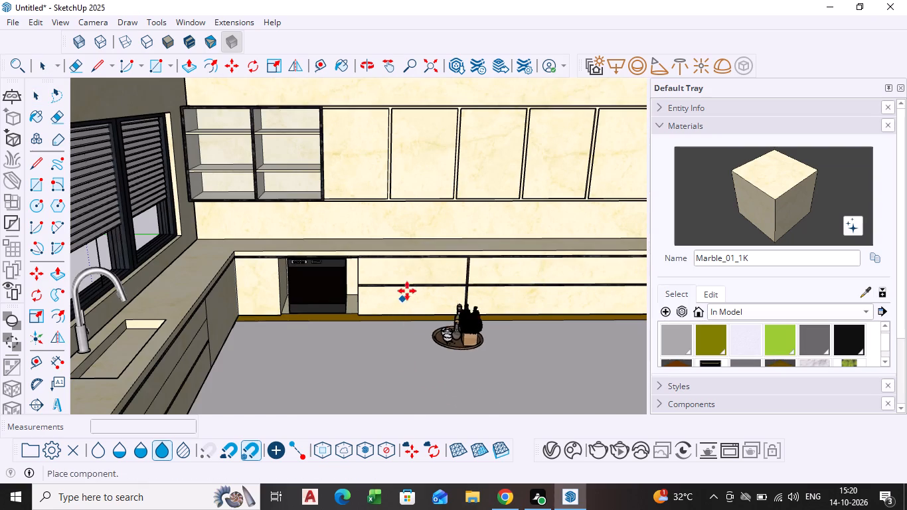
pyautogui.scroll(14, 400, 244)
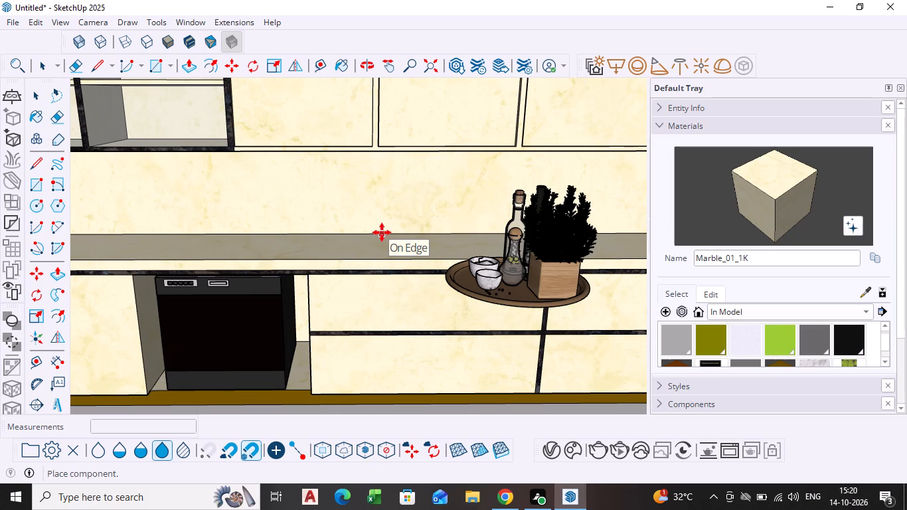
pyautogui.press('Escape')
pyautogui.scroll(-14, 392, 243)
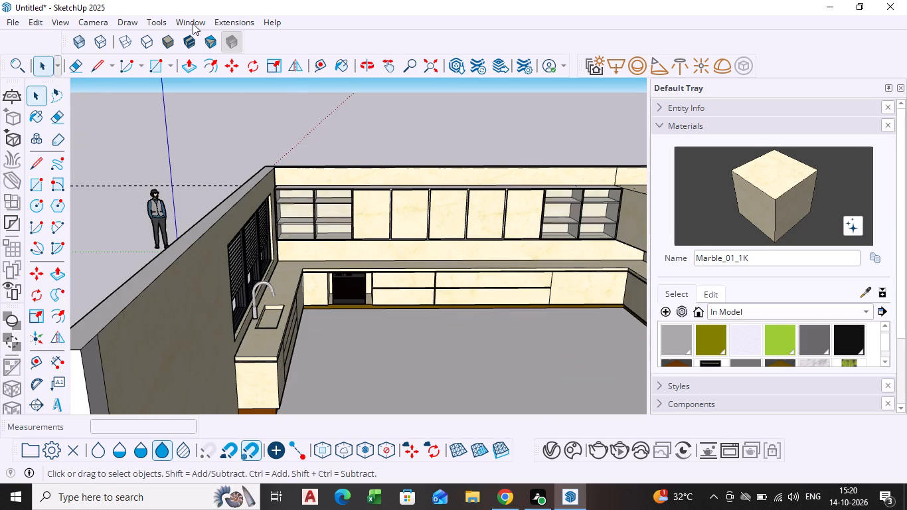
# Reopen 3D Warehouse and look through the KITCHEN model results for a suitable item to add.
pyautogui.click(192, 23)
pyautogui.click(220, 120)
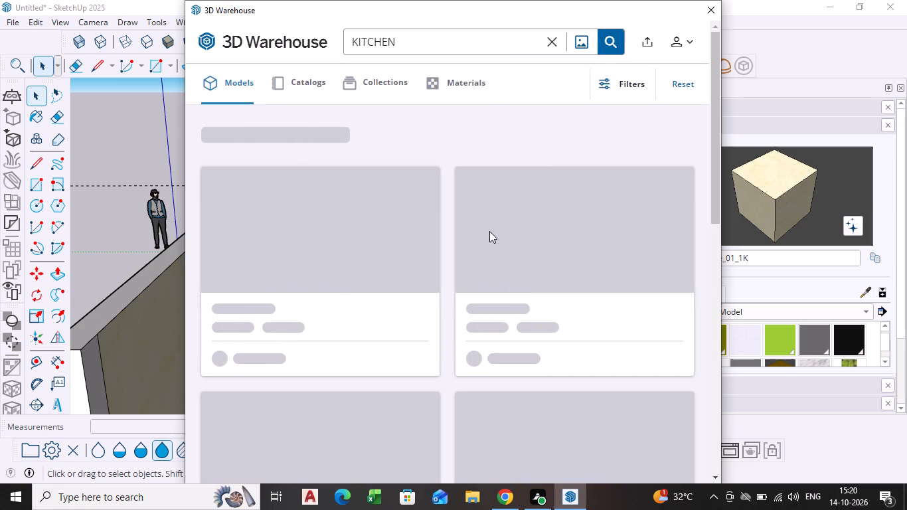
pyautogui.scroll(-4, 495, 249)
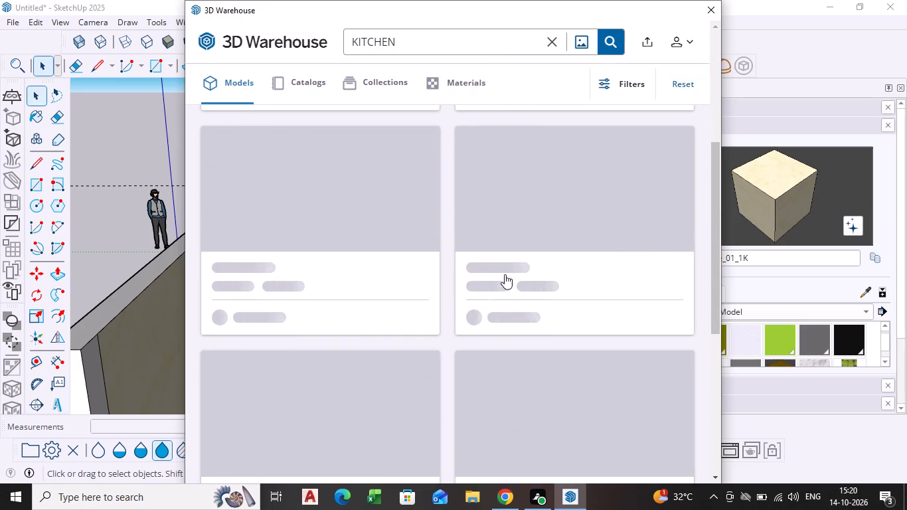
pyautogui.scroll(-6, 514, 274)
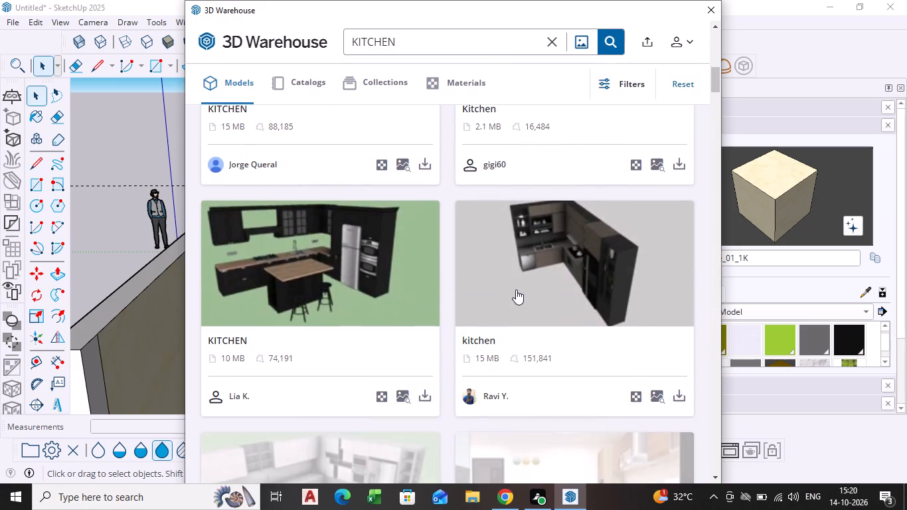
pyautogui.scroll(-12, 516, 292)
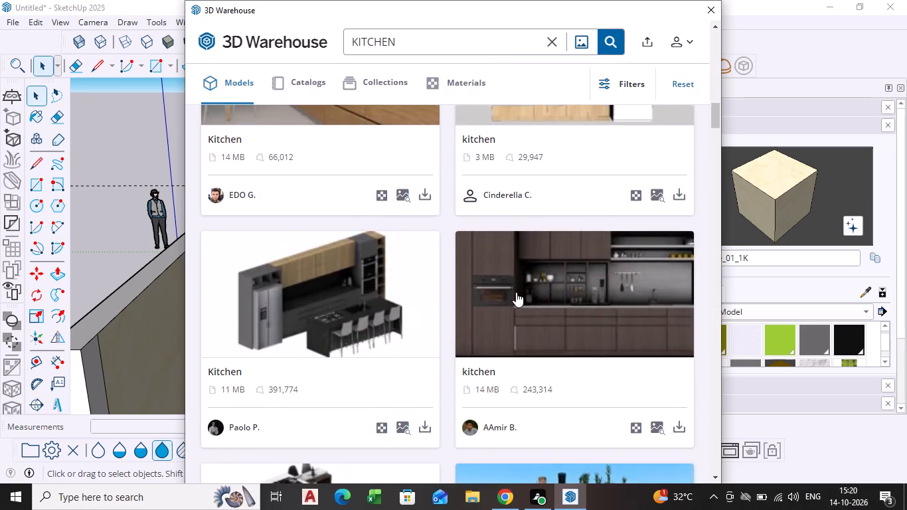
pyautogui.scroll(-2, 516, 292)
pyautogui.scroll(3, 458, 286)
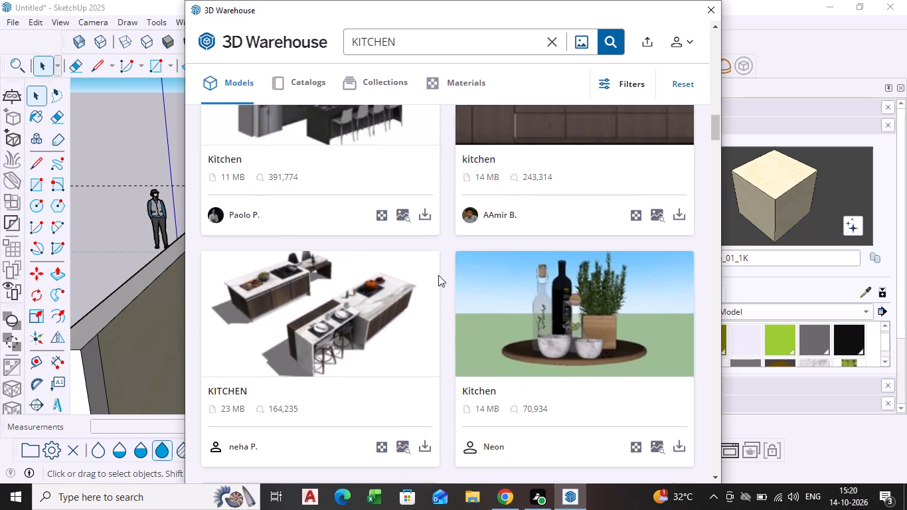
pyautogui.scroll(2, 438, 275)
pyautogui.scroll(15, 376, 264)
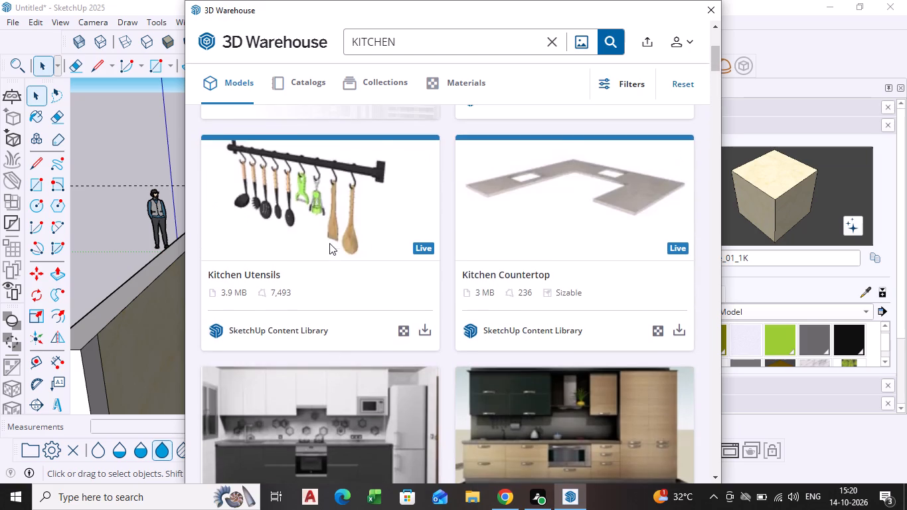
pyautogui.scroll(-5, 501, 273)
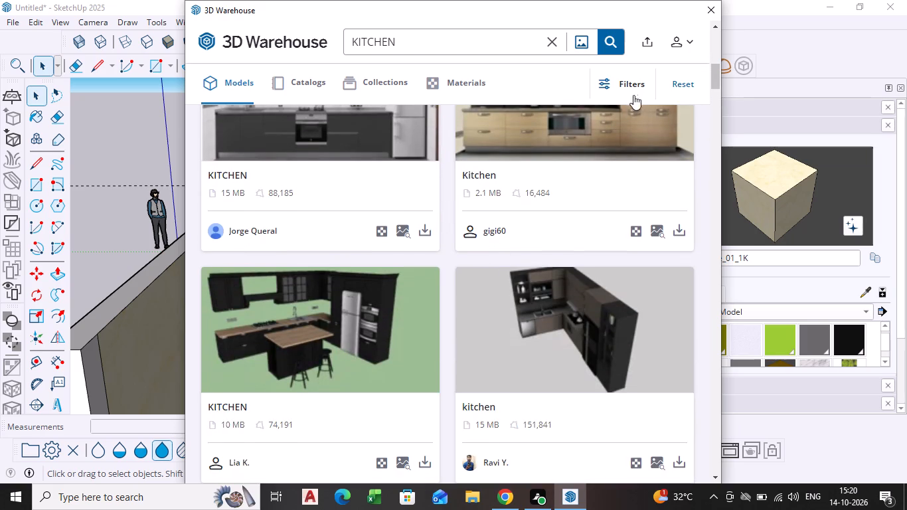
pyautogui.scroll(-16, 492, 213)
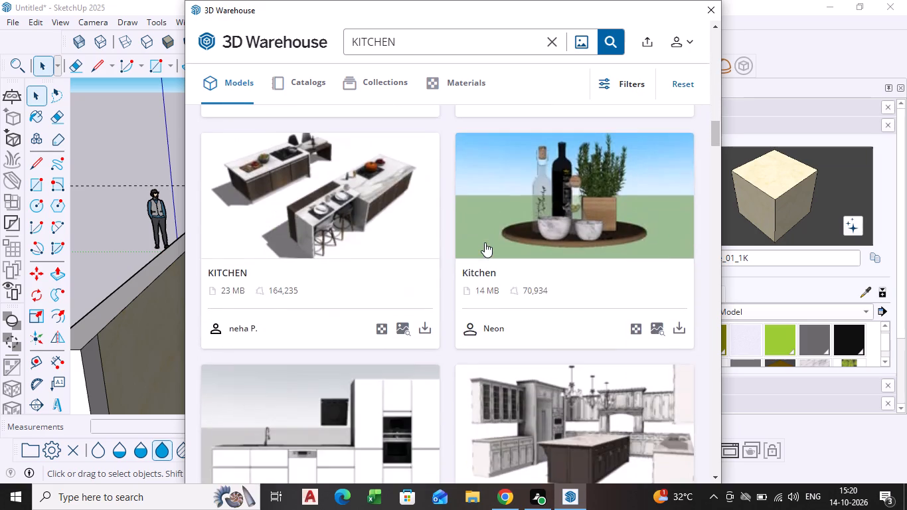
pyautogui.scroll(-12, 485, 242)
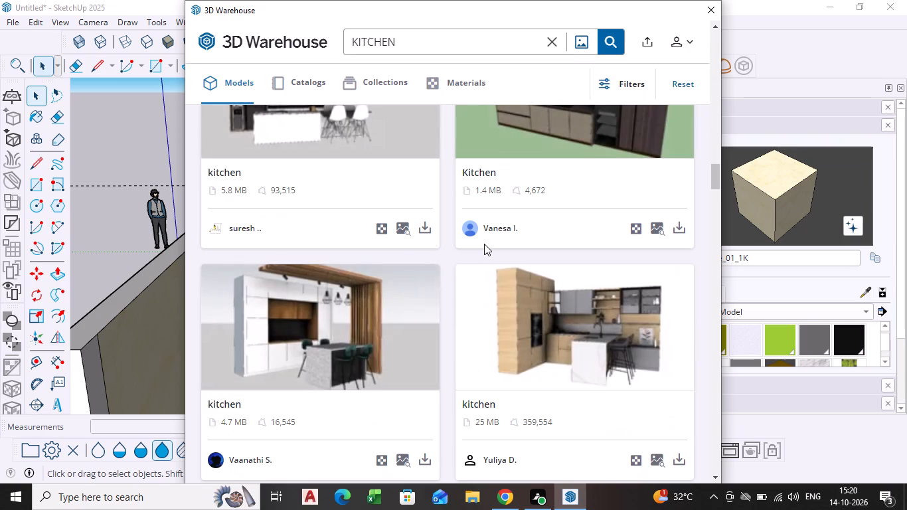
pyautogui.scroll(-6, 484, 253)
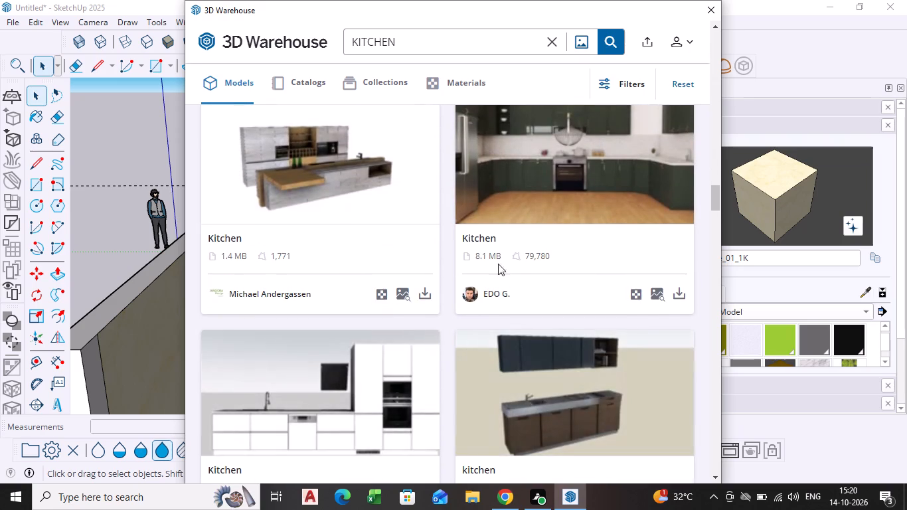
pyautogui.scroll(-7, 521, 289)
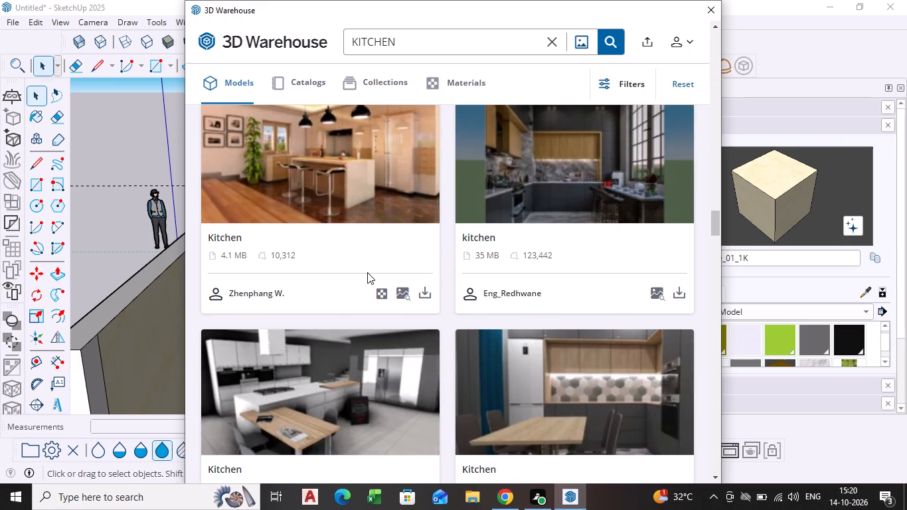
pyautogui.scroll(-3, 454, 305)
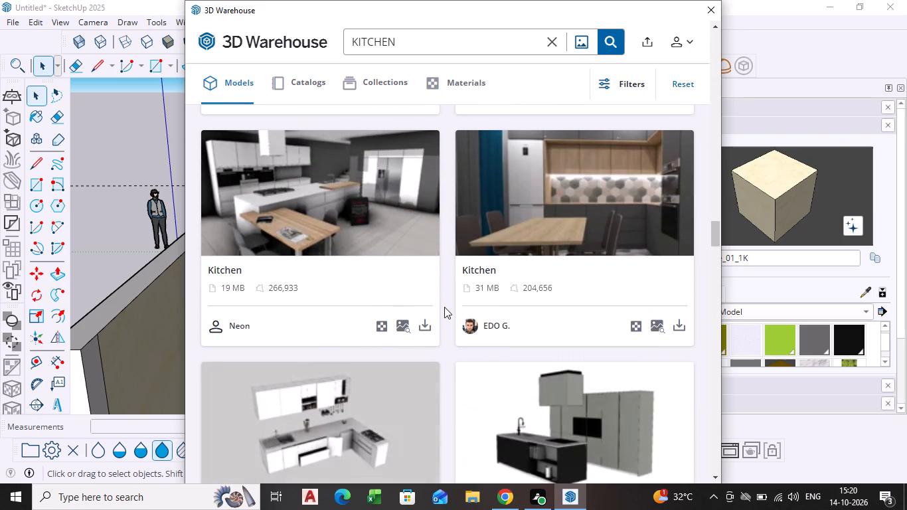
pyautogui.scroll(-3, 444, 307)
pyautogui.scroll(-3, 489, 151)
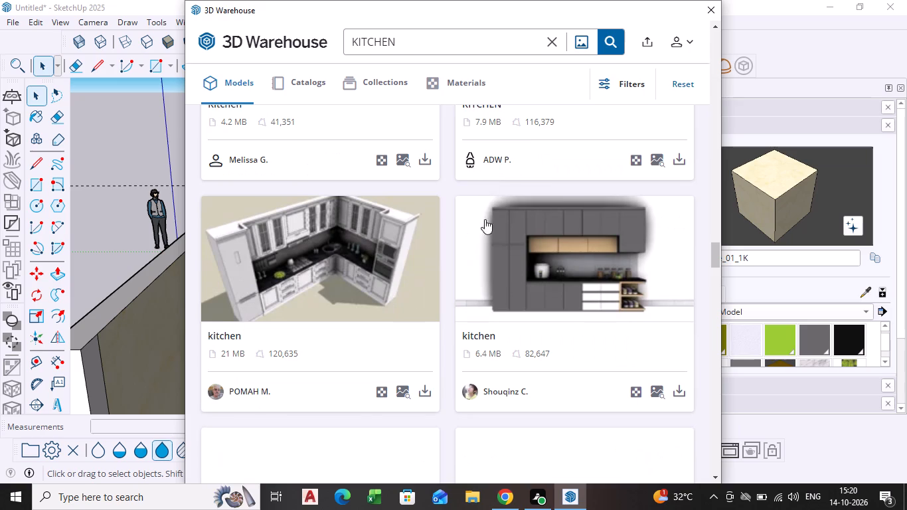
pyautogui.scroll(-2, 529, 288)
pyautogui.scroll(-2, 475, 288)
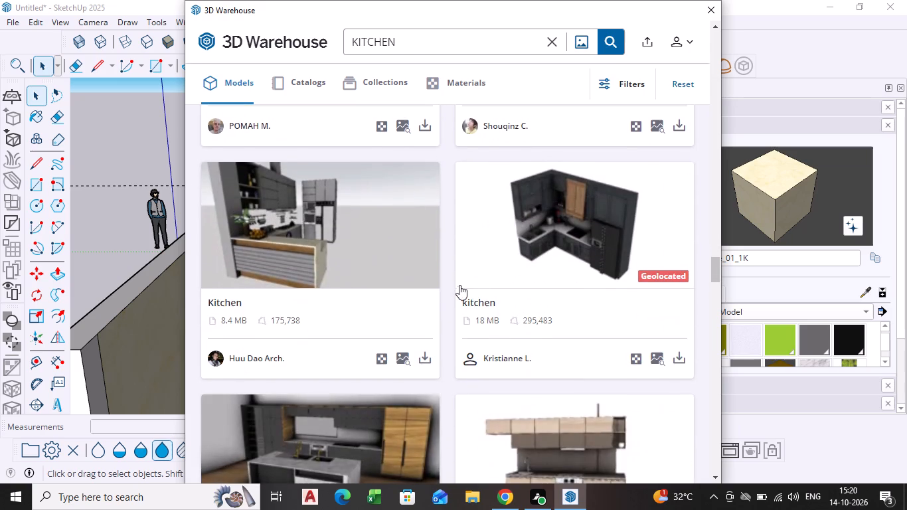
pyautogui.scroll(-3, 470, 236)
# Search the 3D Warehouse models for KITCHEN UTENSIL.
pyautogui.click(426, 46)
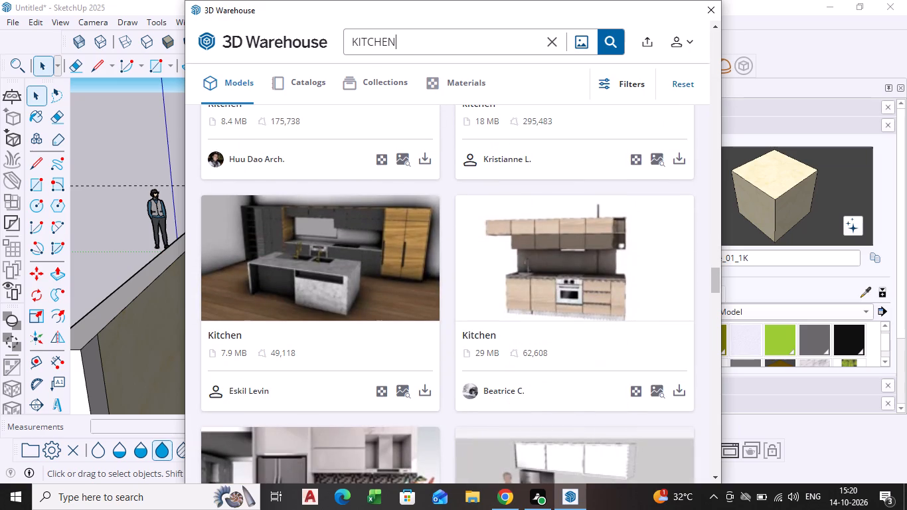
pyautogui.press('space')
pyautogui.write('UTENSIL')
pyautogui.press('Return')
# Look through the KITCHEN UTENSIL model results for accessories that suit the kitchen.
pyautogui.scroll(2, 442, 218)
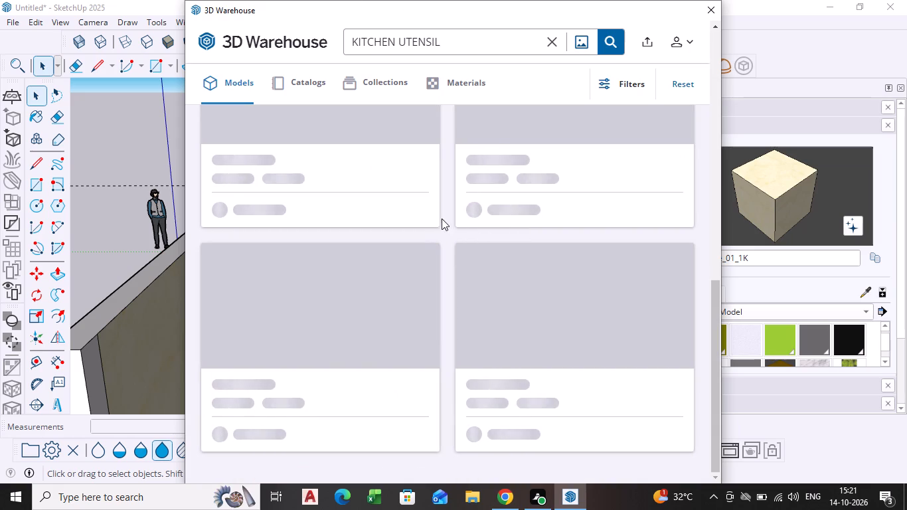
pyautogui.scroll(2, 442, 218)
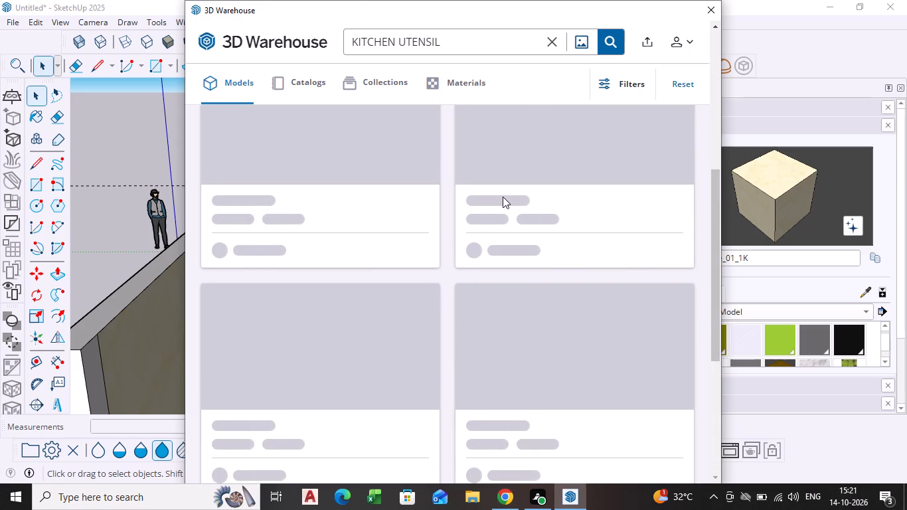
pyautogui.scroll(3, 388, 232)
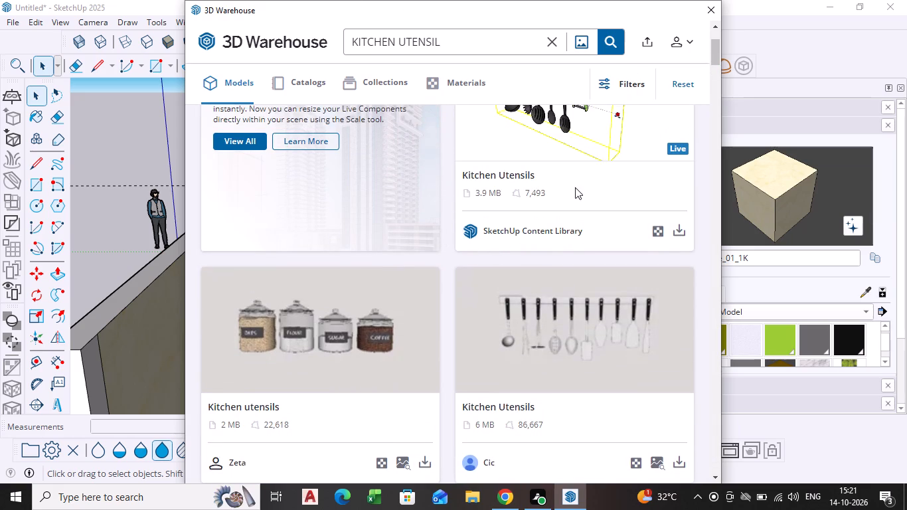
pyautogui.scroll(-5, 575, 187)
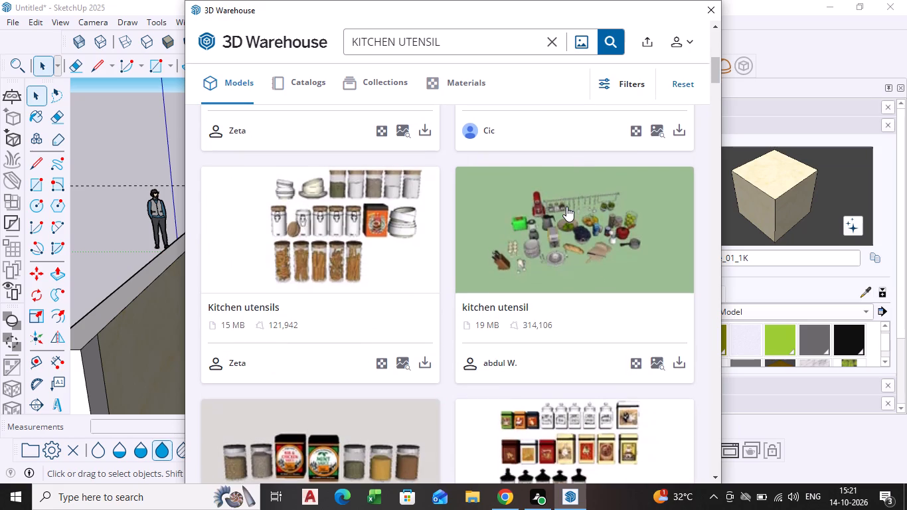
pyautogui.scroll(-5, 548, 255)
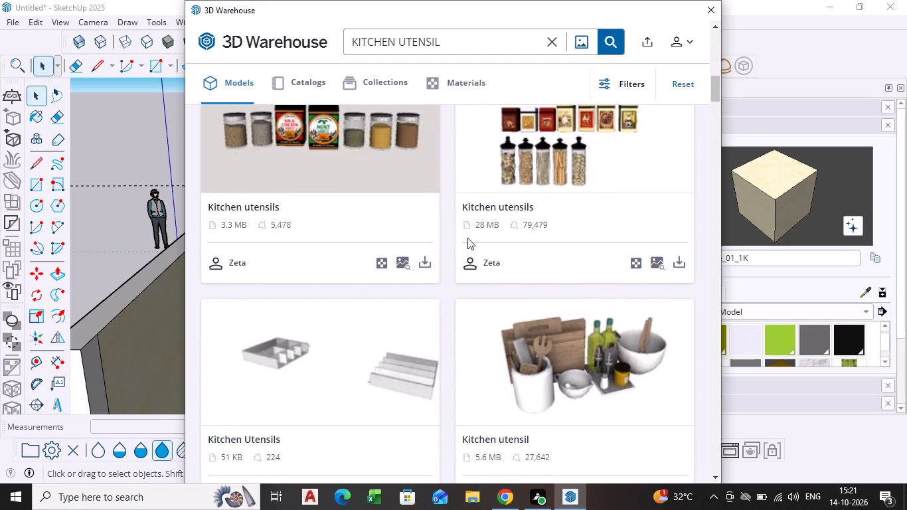
pyautogui.scroll(-4, 463, 244)
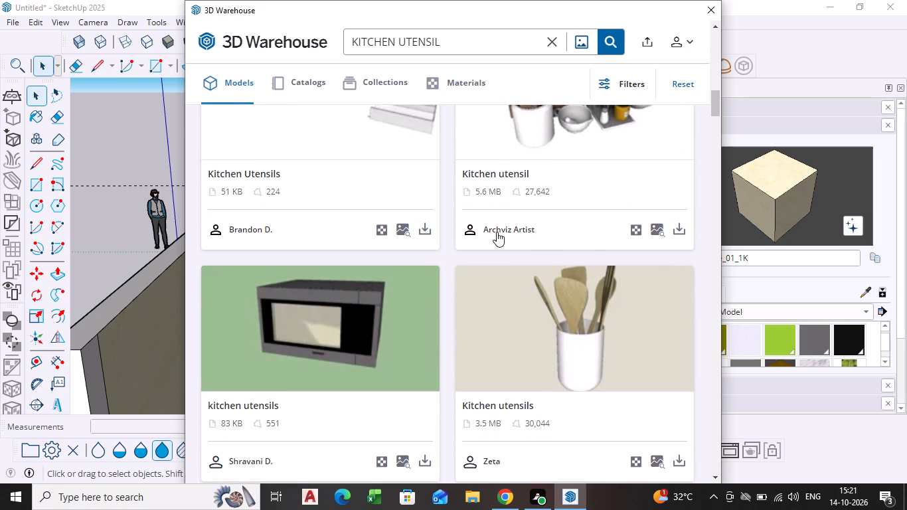
pyautogui.scroll(-2, 426, 305)
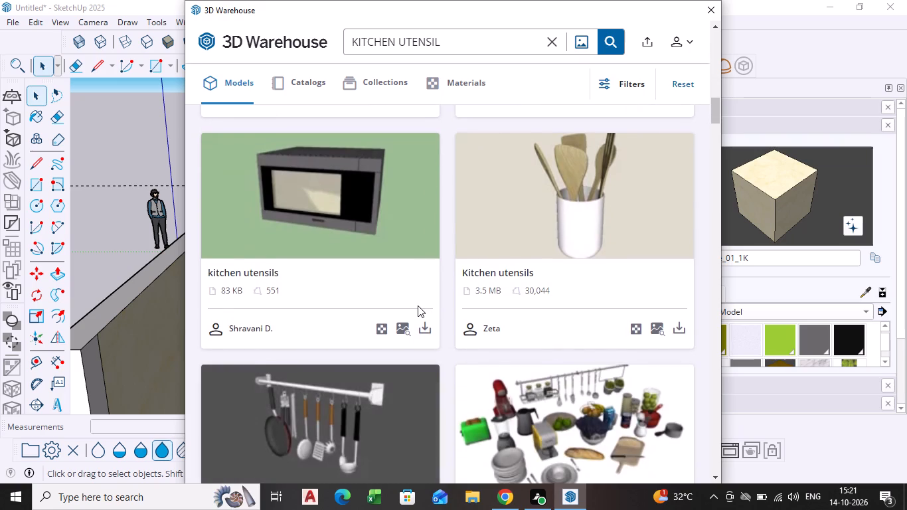
pyautogui.scroll(-4, 418, 305)
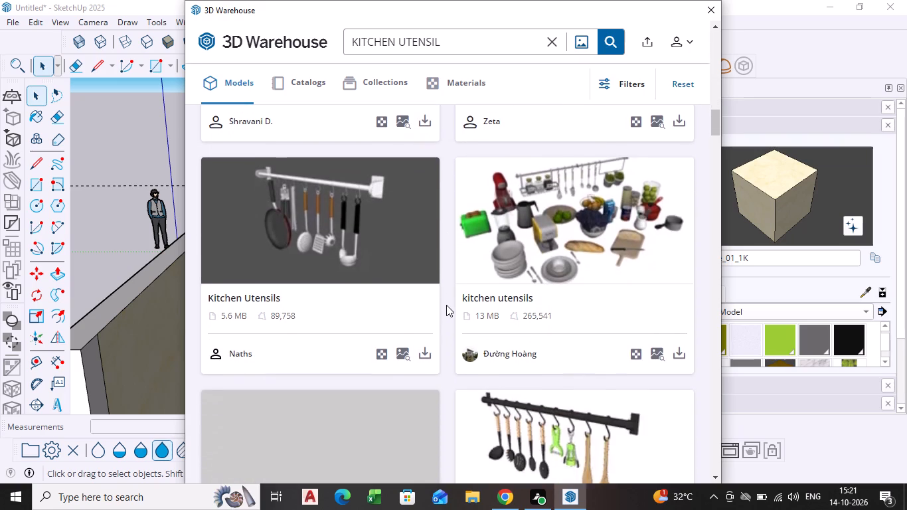
pyautogui.scroll(-3, 494, 301)
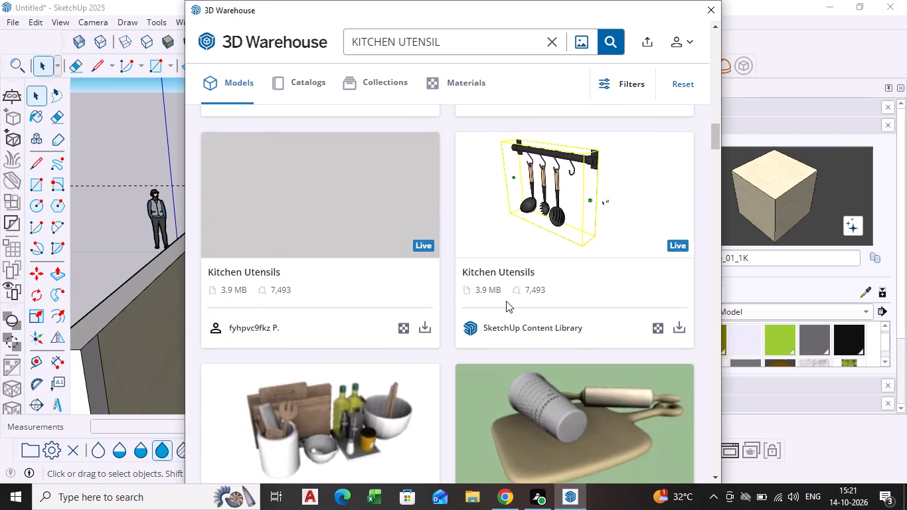
pyautogui.scroll(-2, 519, 282)
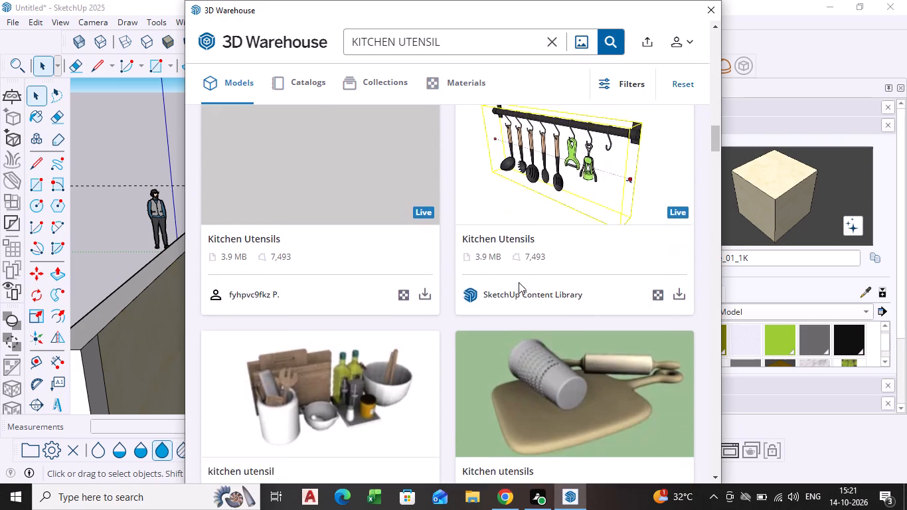
pyautogui.scroll(-2, 495, 284)
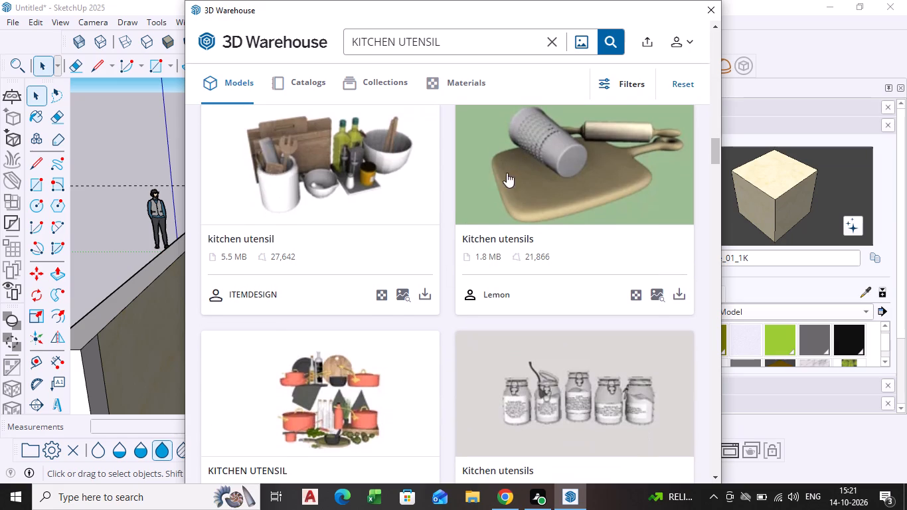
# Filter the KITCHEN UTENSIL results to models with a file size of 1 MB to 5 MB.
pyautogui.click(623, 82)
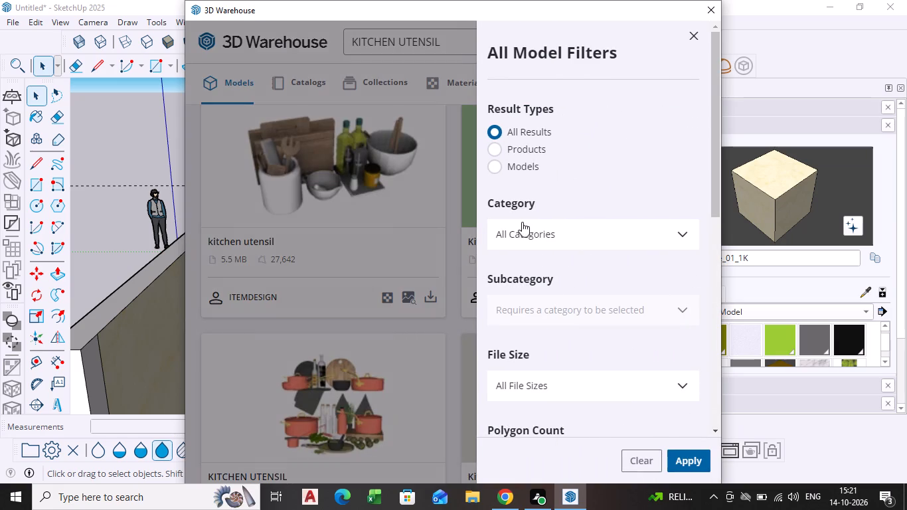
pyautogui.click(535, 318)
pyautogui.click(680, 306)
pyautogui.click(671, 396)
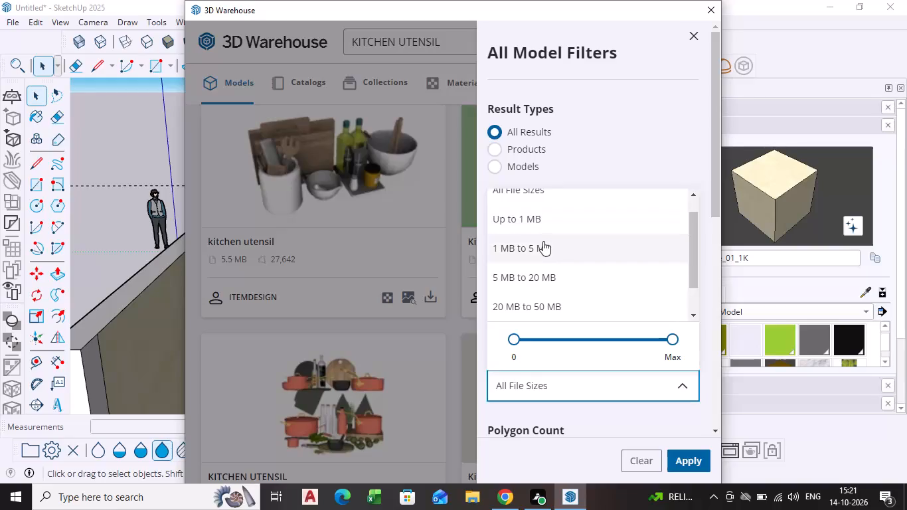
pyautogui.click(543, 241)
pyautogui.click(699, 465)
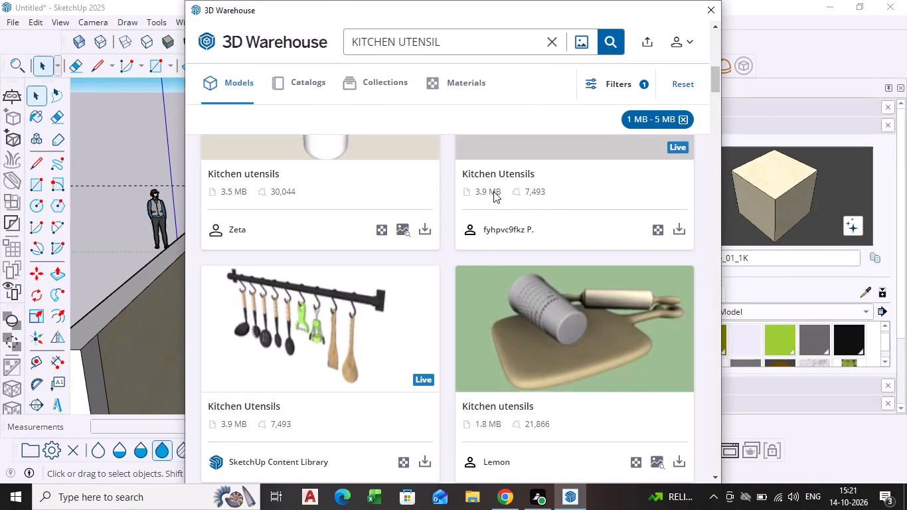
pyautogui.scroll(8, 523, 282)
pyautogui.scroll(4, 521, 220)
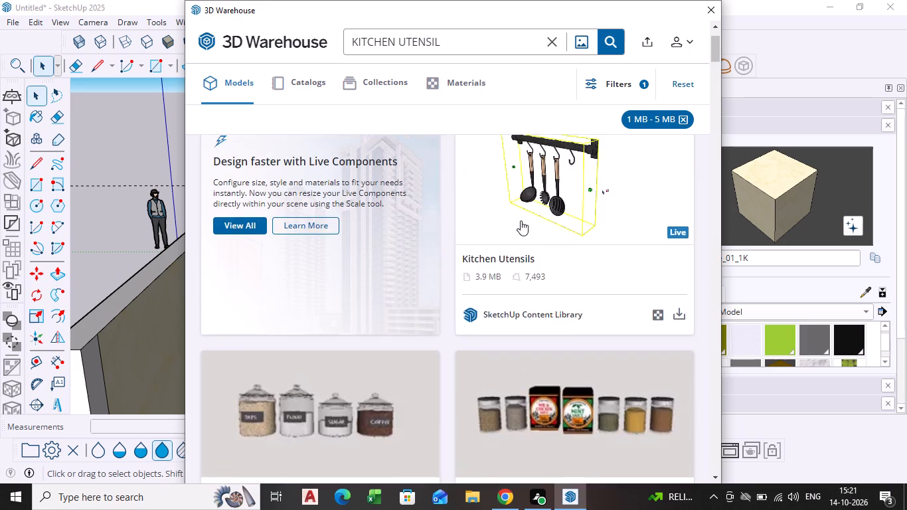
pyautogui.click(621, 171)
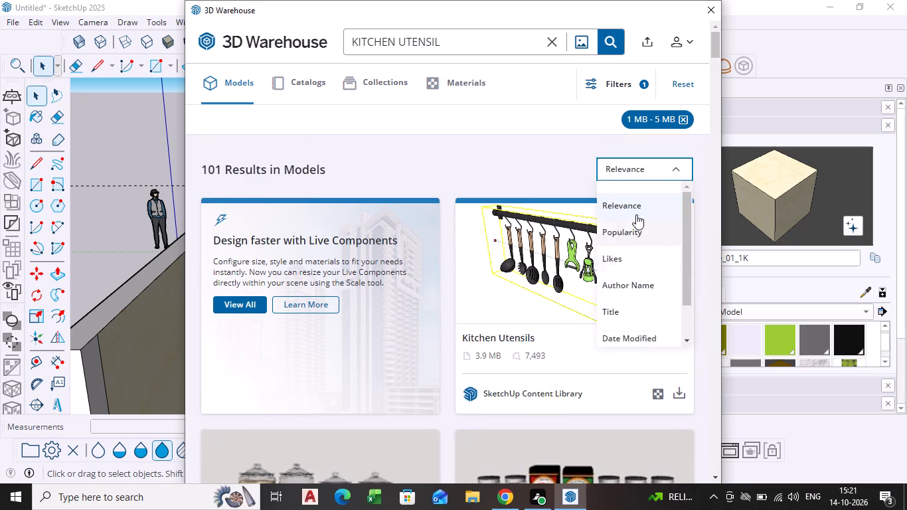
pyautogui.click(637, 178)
# Change the file size filter of the KITCHEN UTENSIL results to Up to 1 MB.
pyautogui.click(657, 116)
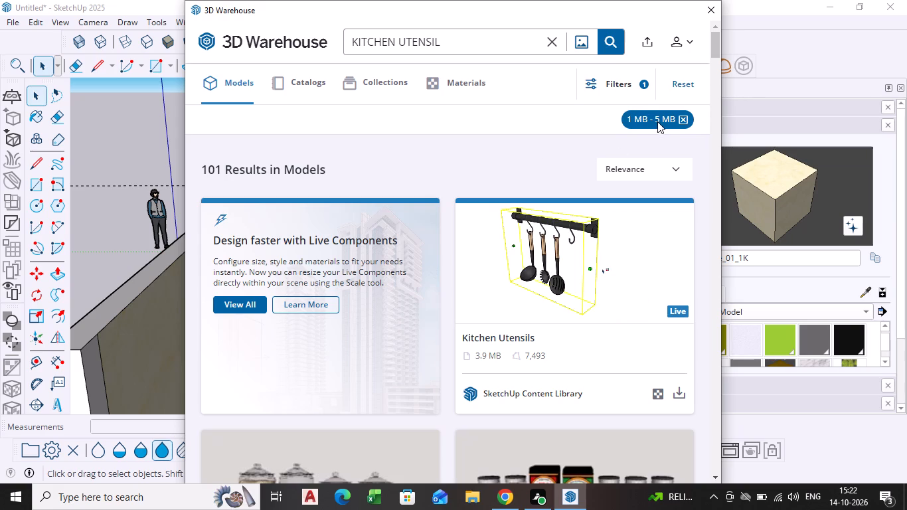
pyautogui.click(657, 123)
pyautogui.click(625, 82)
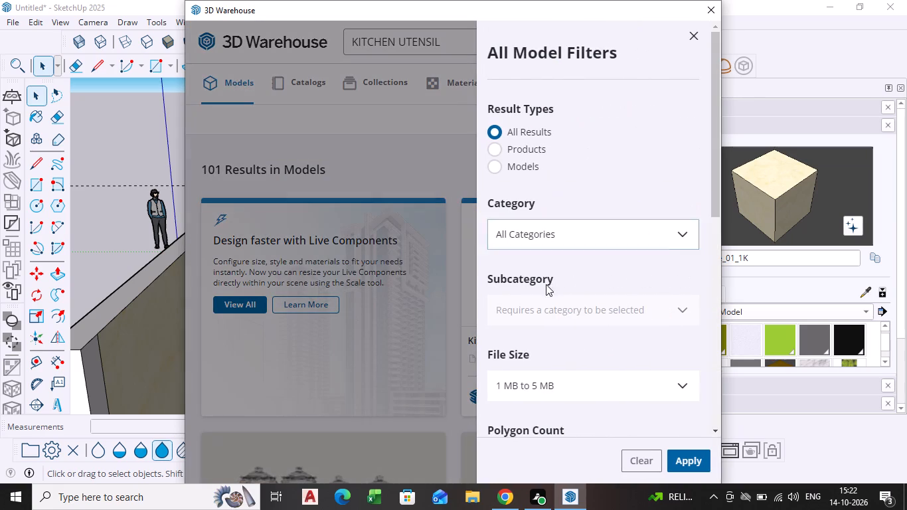
pyautogui.click(548, 380)
pyautogui.click(537, 213)
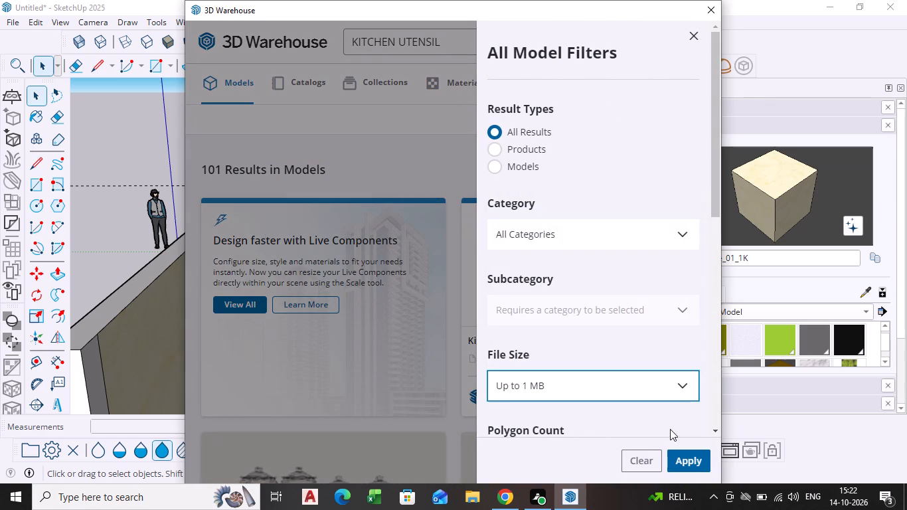
pyautogui.click(689, 456)
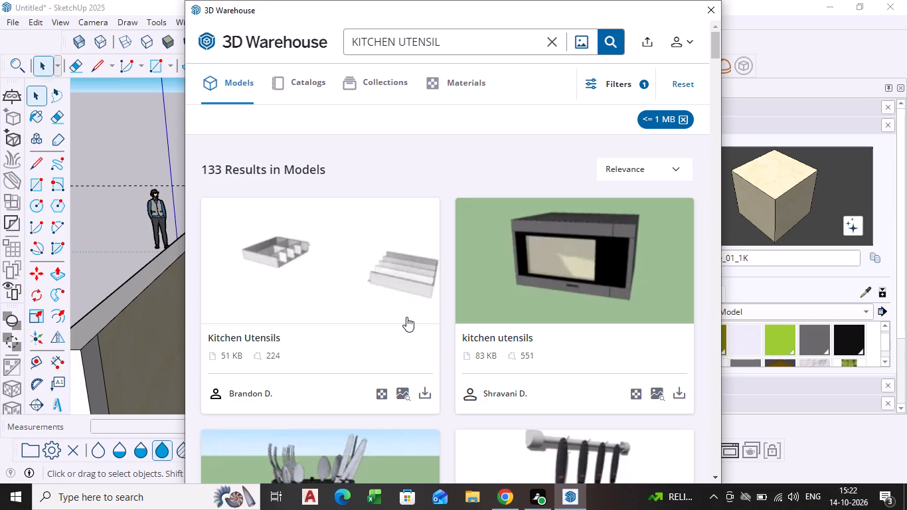
# Look through the KITCHEN UTENSIL results of up to 1 MB for accessories that suit the kitchen.
pyautogui.scroll(-3, 521, 387)
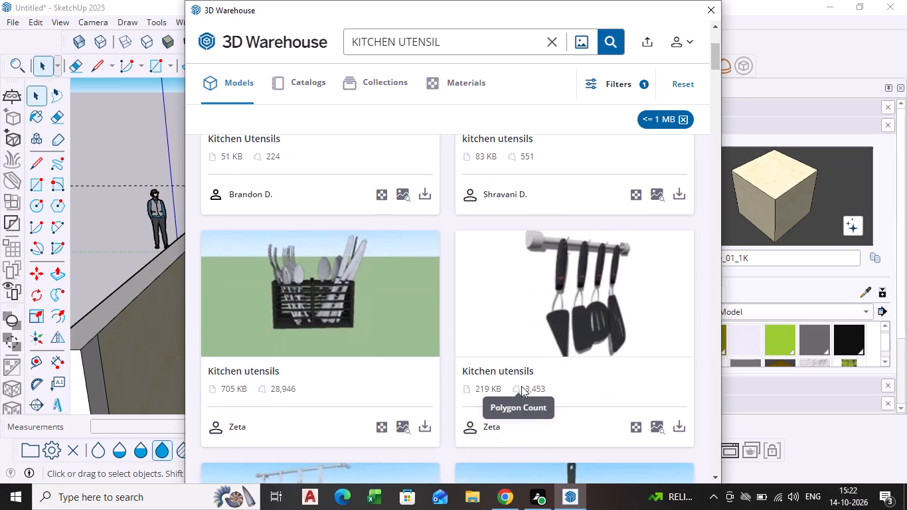
pyautogui.scroll(-4, 552, 375)
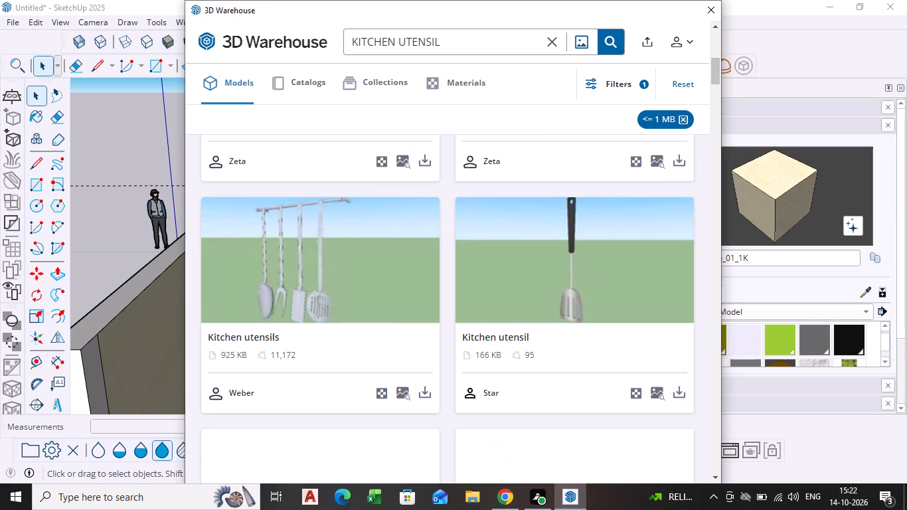
pyautogui.scroll(-3, 363, 313)
pyautogui.scroll(-2, 536, 309)
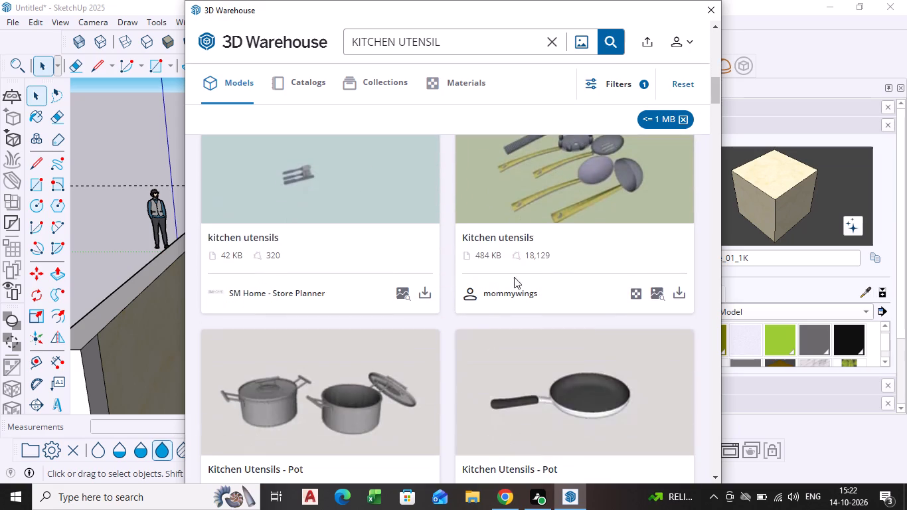
pyautogui.scroll(-6, 501, 280)
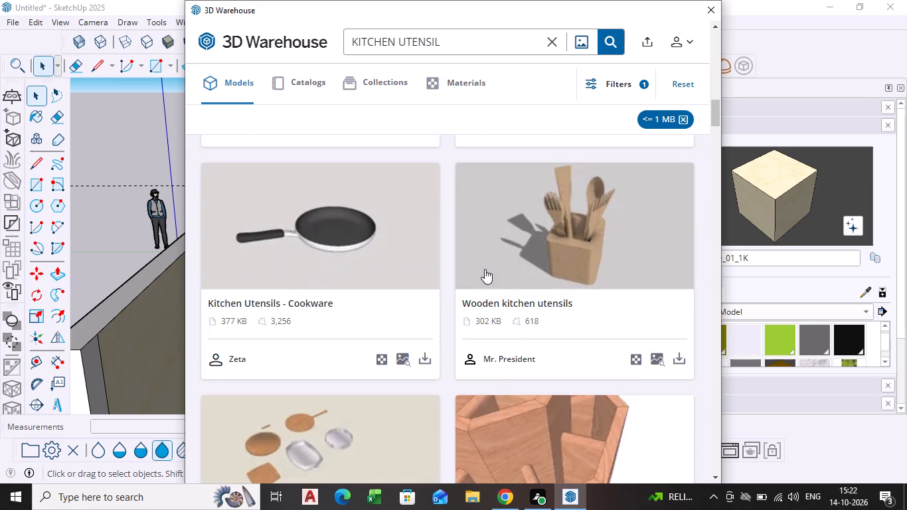
pyautogui.scroll(-4, 532, 279)
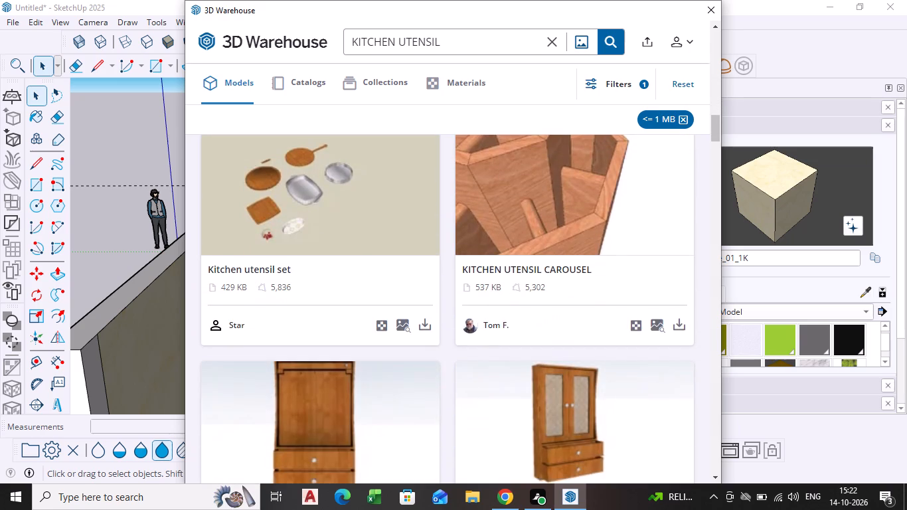
pyautogui.scroll(-3, 416, 273)
pyautogui.scroll(-3, 513, 282)
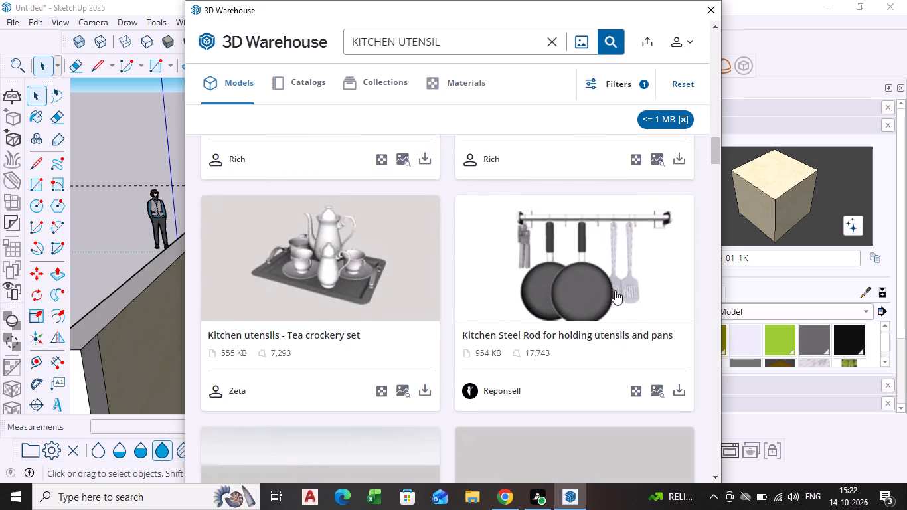
pyautogui.scroll(18, 608, 285)
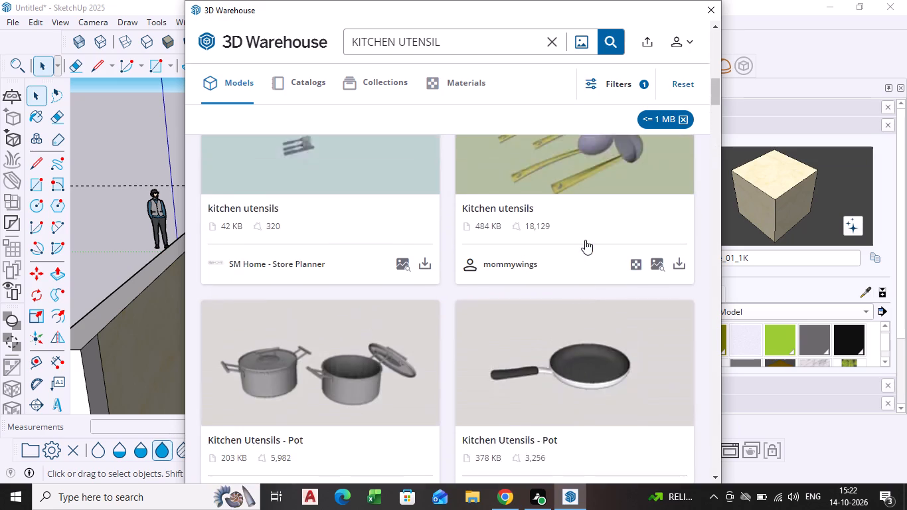
pyautogui.scroll(12, 585, 240)
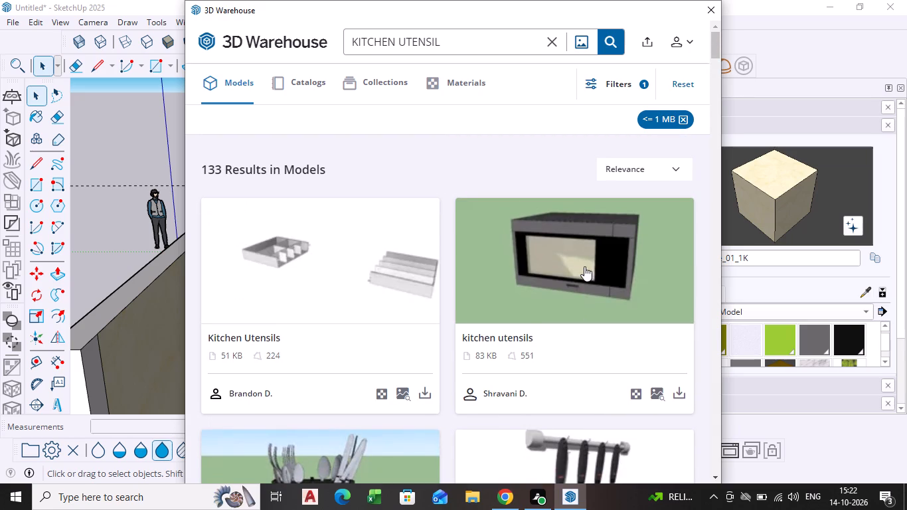
pyautogui.scroll(4, 574, 269)
pyautogui.scroll(-6, 570, 269)
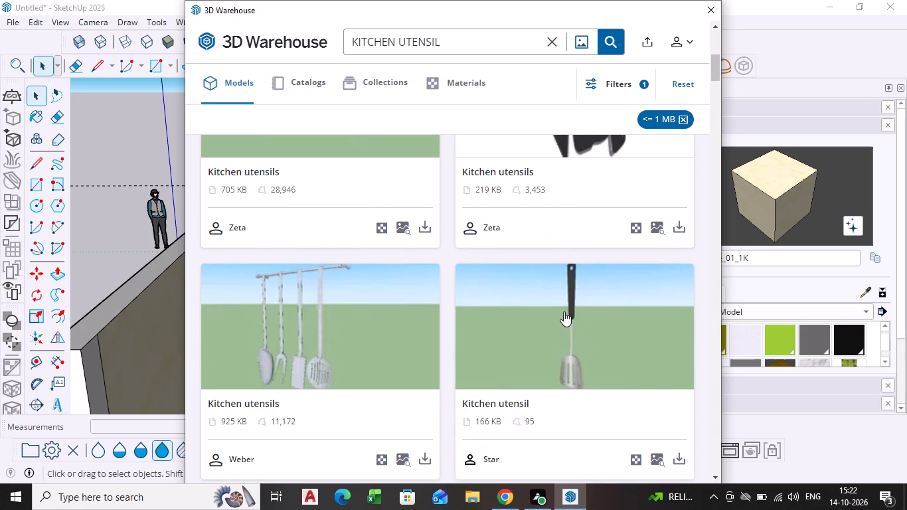
pyautogui.scroll(-3, 568, 269)
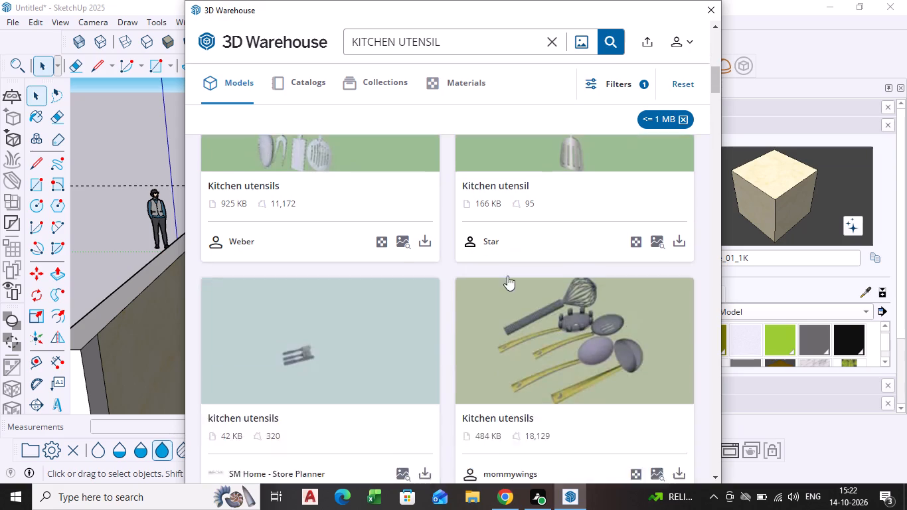
pyautogui.scroll(-4, 507, 276)
pyautogui.scroll(-7, 388, 332)
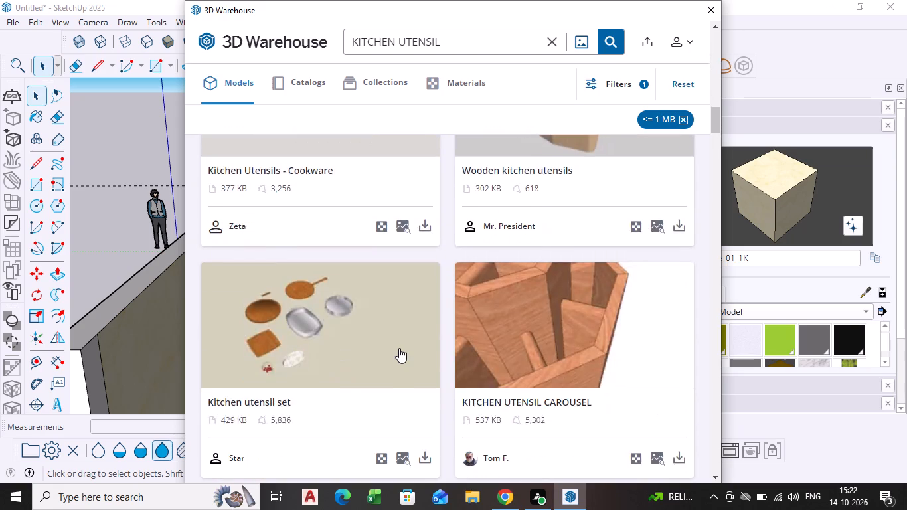
pyautogui.scroll(-10, 399, 348)
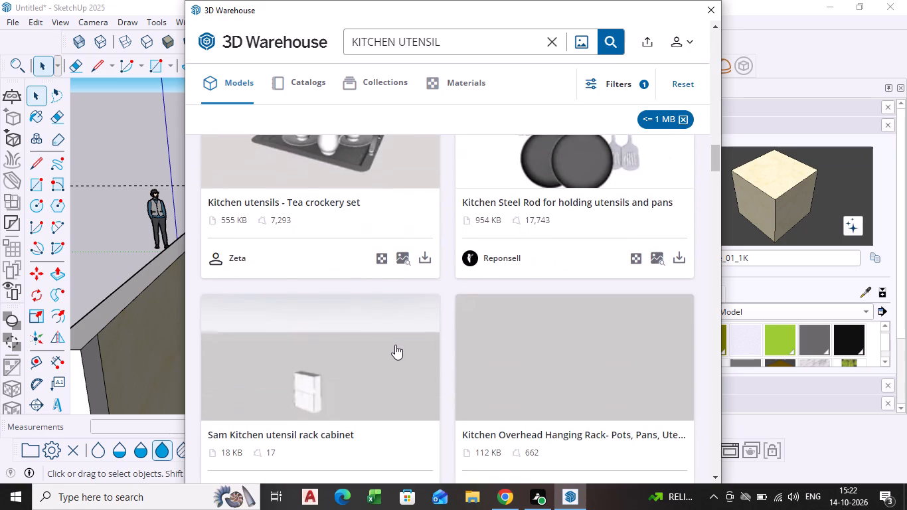
pyautogui.scroll(2, 395, 345)
pyautogui.scroll(-7, 395, 345)
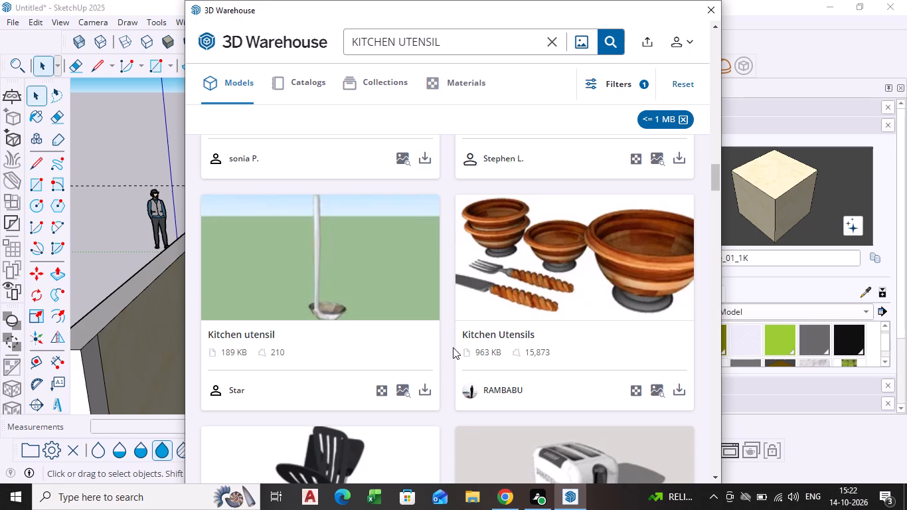
pyautogui.scroll(-5, 452, 333)
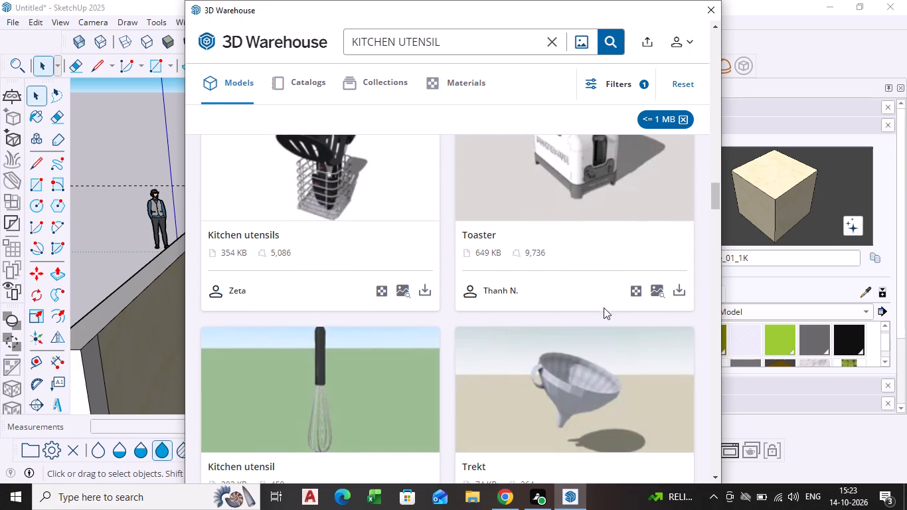
pyautogui.scroll(-2, 651, 295)
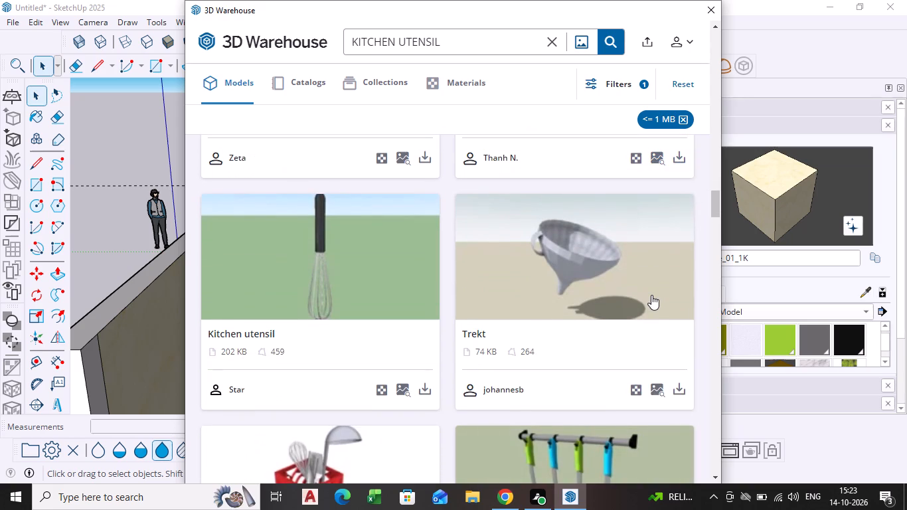
# Load the 649 KB Toaster model directly into the kitchen model and place it in front of the back-wall base cabinets.
pyautogui.scroll(3, 672, 201)
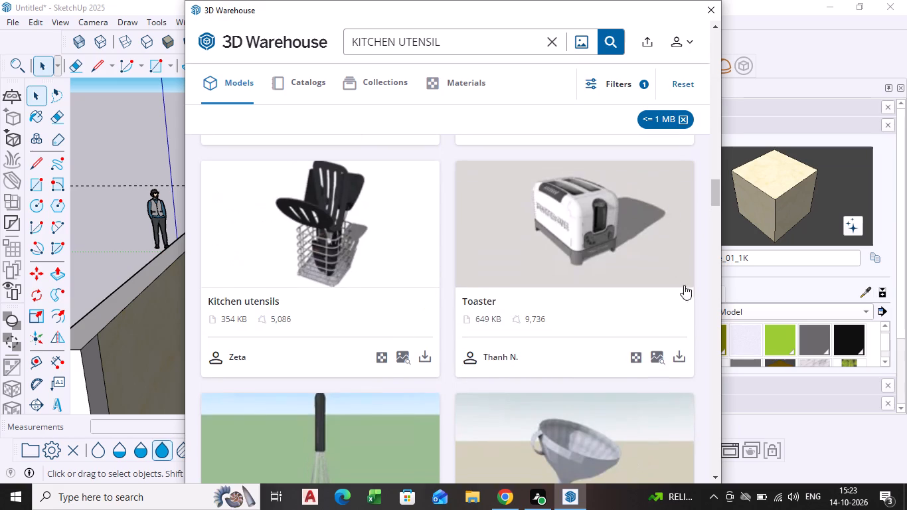
pyautogui.click(677, 354)
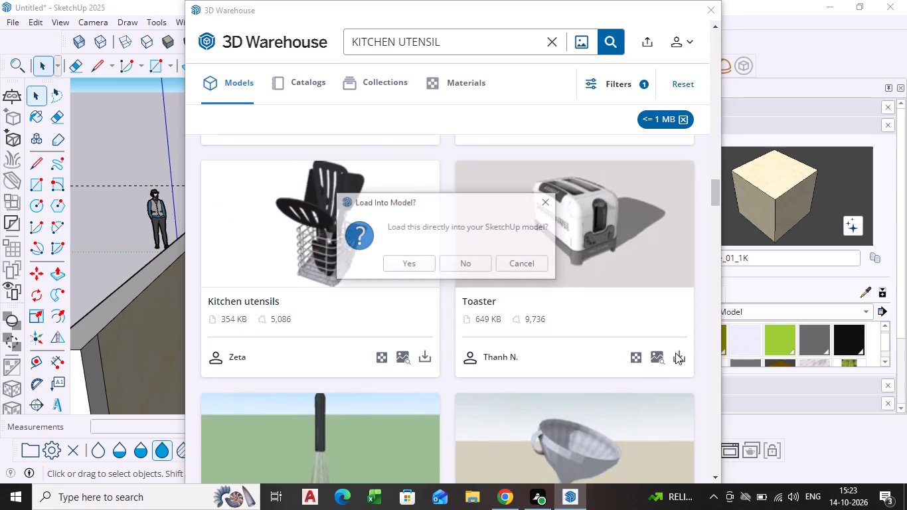
pyautogui.click(416, 266)
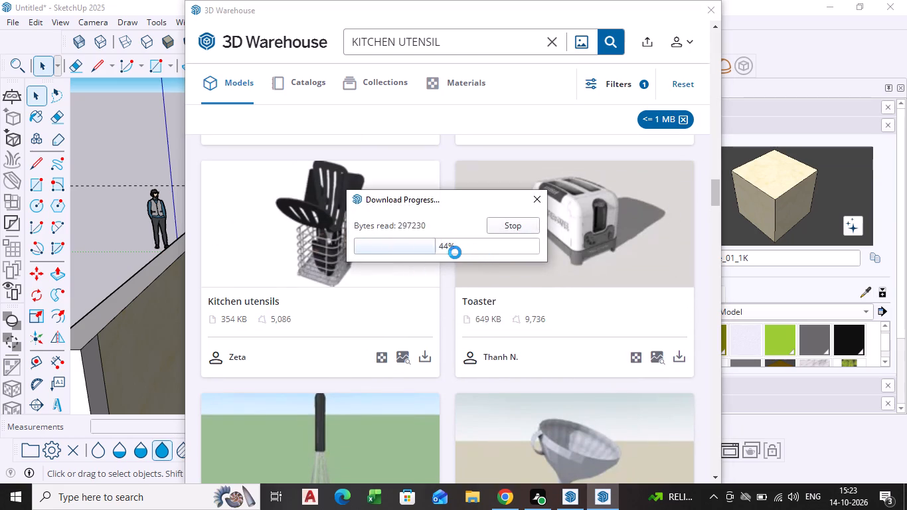
pyautogui.scroll(8, 475, 259)
pyautogui.scroll(2, 550, 266)
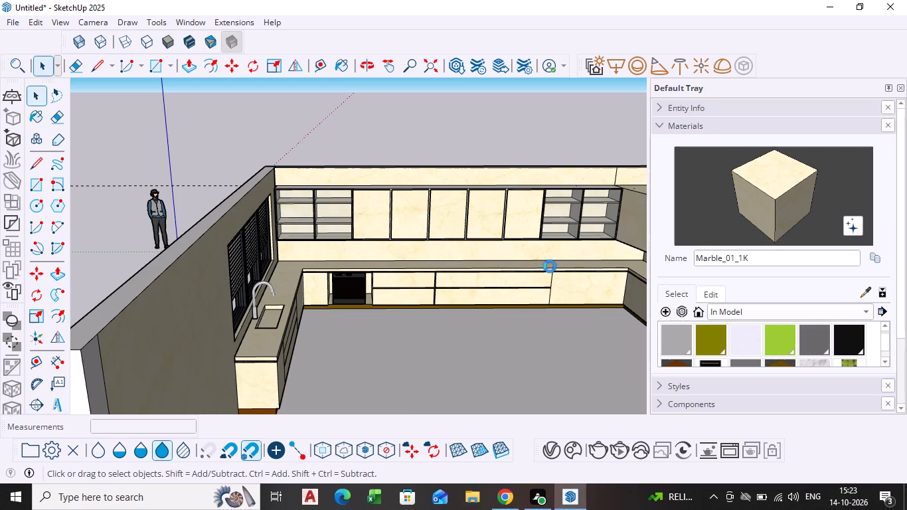
pyautogui.scroll(12, 550, 266)
pyautogui.scroll(-8, 510, 289)
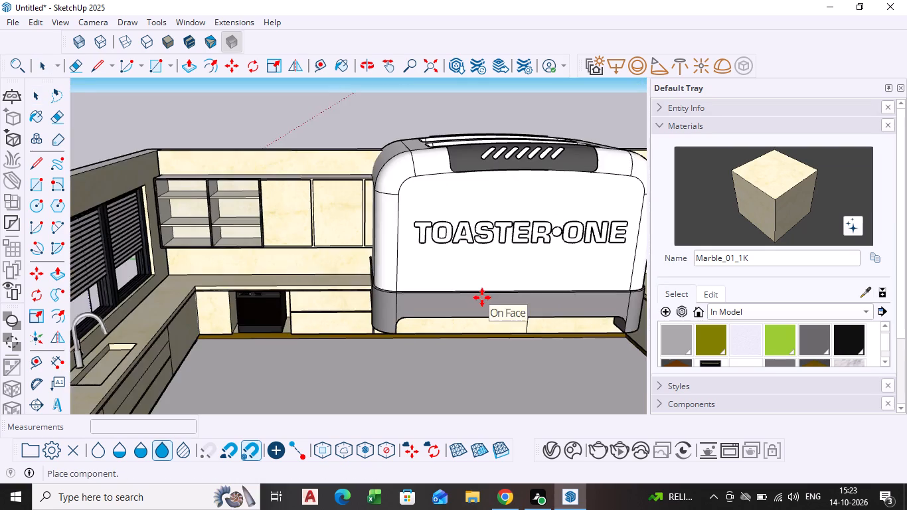
pyautogui.scroll(-4, 481, 297)
pyautogui.click(438, 323)
# Move the oversized toaster about 4' 11" away from the back cabinets onto the open kitchen floor.
pyautogui.scroll(-2, 423, 342)
pyautogui.moveTo(434, 345); pyautogui.dragTo(520, 341, button='middle')
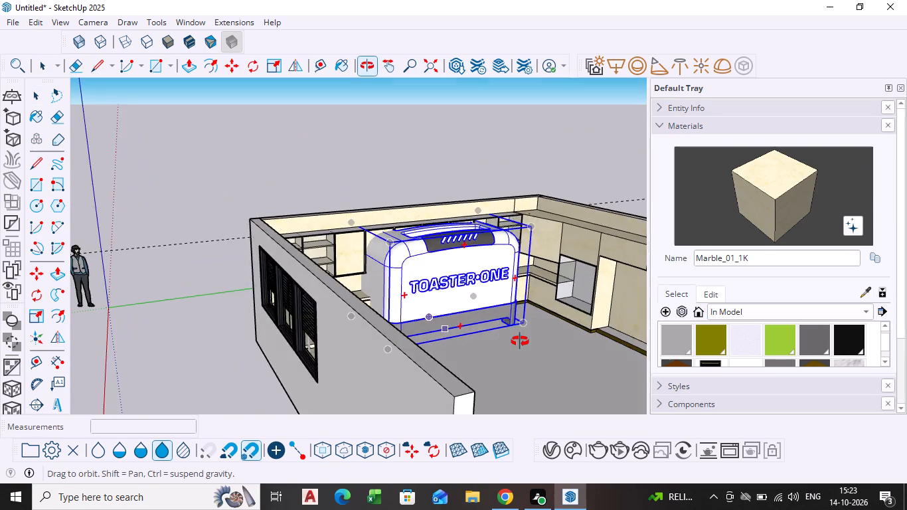
pyautogui.moveTo(520, 341); pyautogui.dragTo(481, 341, button='middle')
pyautogui.scroll(4, 410, 320)
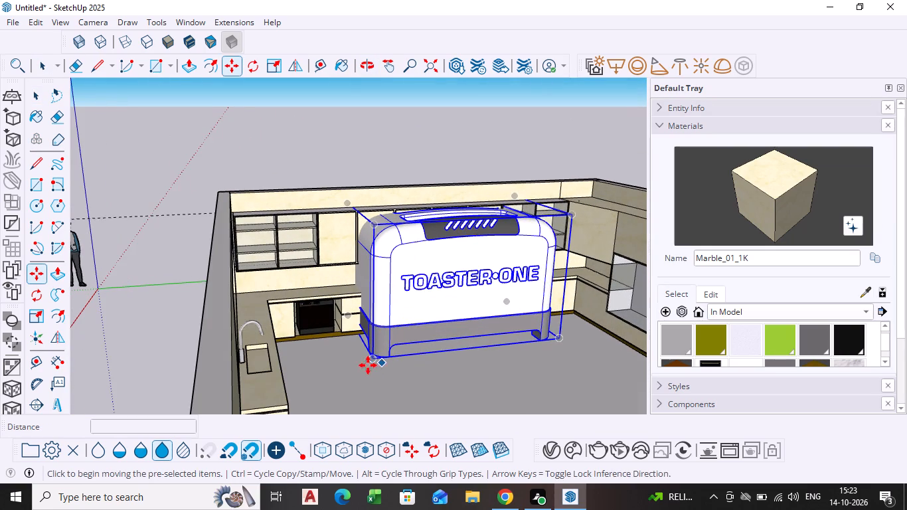
pyautogui.click(370, 361)
pyautogui.click(417, 394)
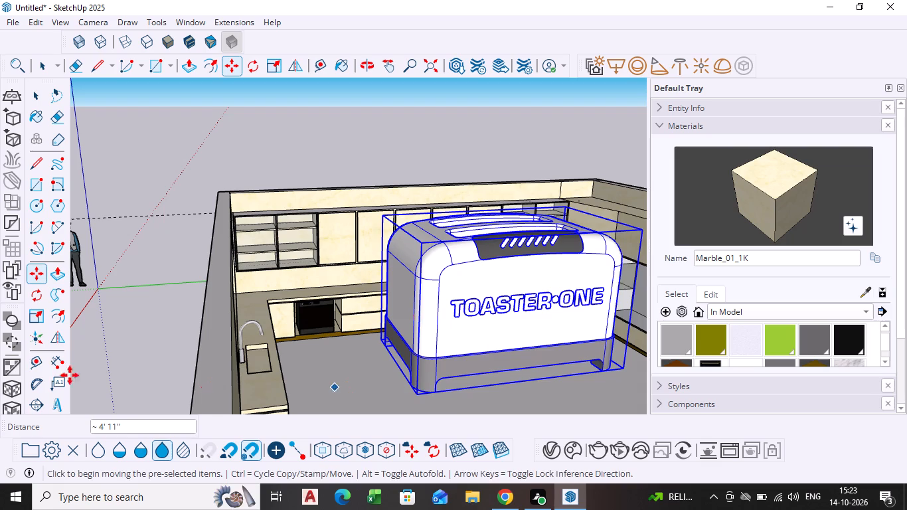
# Scale the toaster down to about 0.71 along the red axis and about 0.63 along the green axis.
pyautogui.click(32, 311)
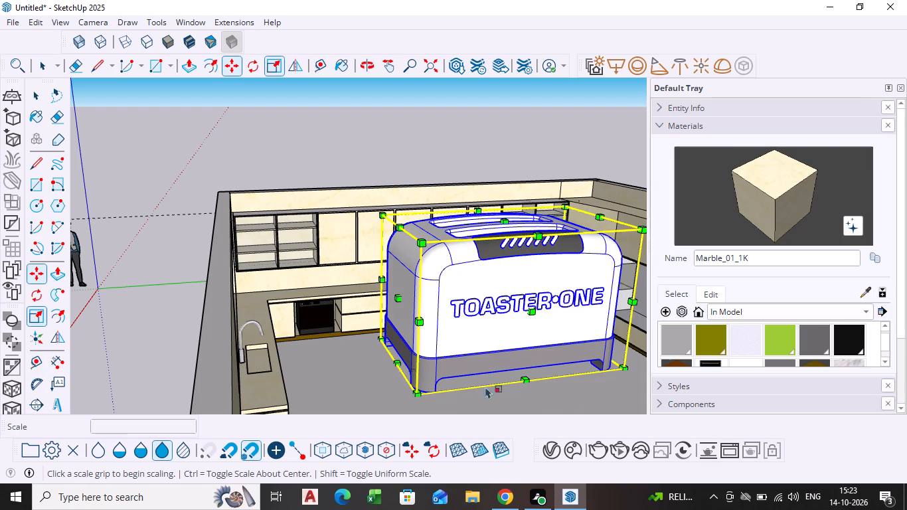
pyautogui.click(528, 377)
pyautogui.click(513, 363)
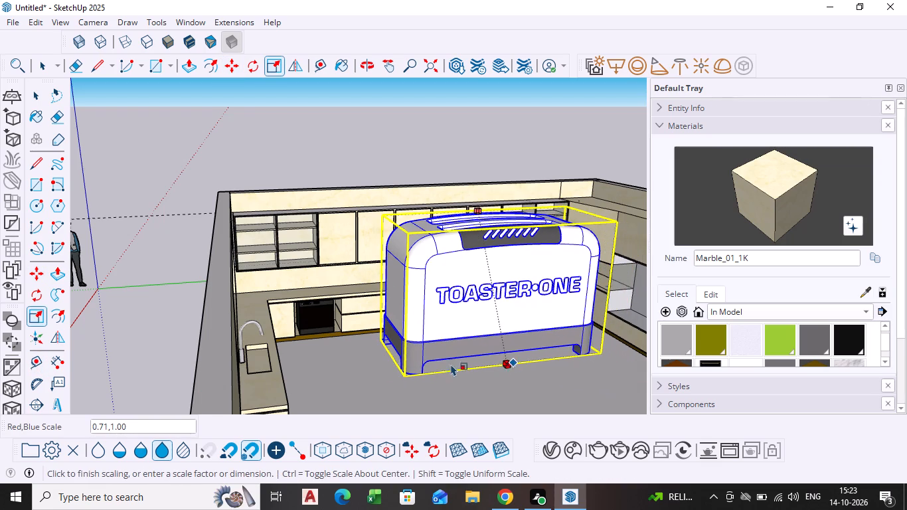
pyautogui.scroll(3, 380, 352)
pyautogui.click(392, 355)
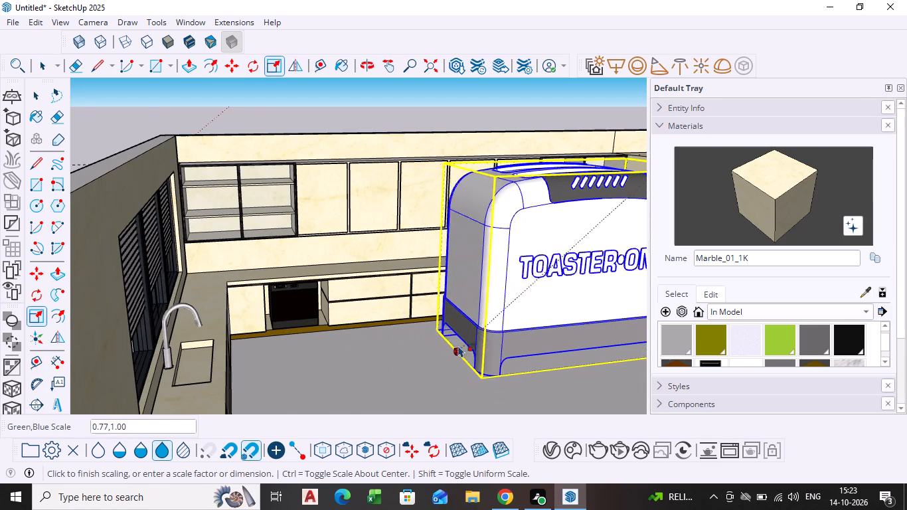
pyautogui.scroll(-5, 460, 345)
pyautogui.moveTo(460, 345); pyautogui.dragTo(314, 374, button='middle')
pyautogui.click(335, 371)
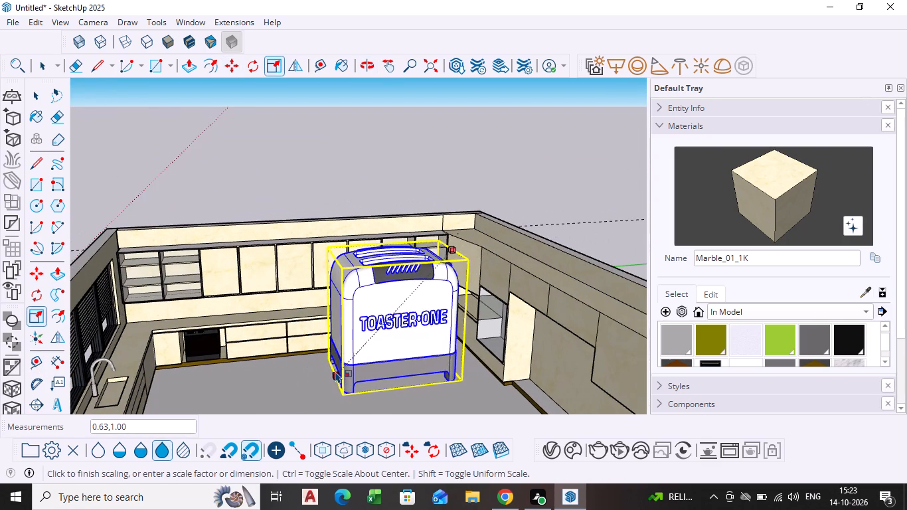
# Reduce the toaster's height with Scale, and shrink it to about 0.66 along the green axis.
pyautogui.moveTo(392, 292); pyautogui.dragTo(382, 311, button='middle')
pyautogui.click(395, 256)
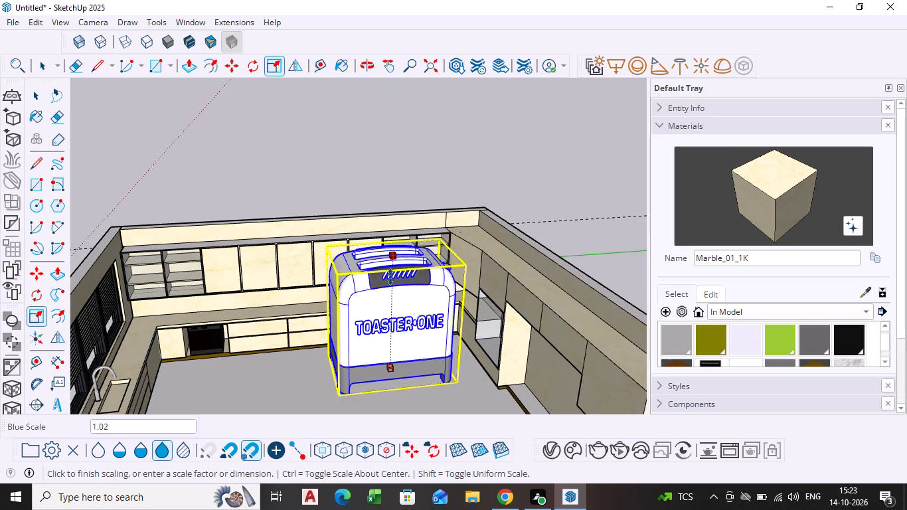
pyautogui.click(386, 340)
pyautogui.moveTo(438, 363); pyautogui.dragTo(401, 319, button='middle')
pyautogui.click(452, 368)
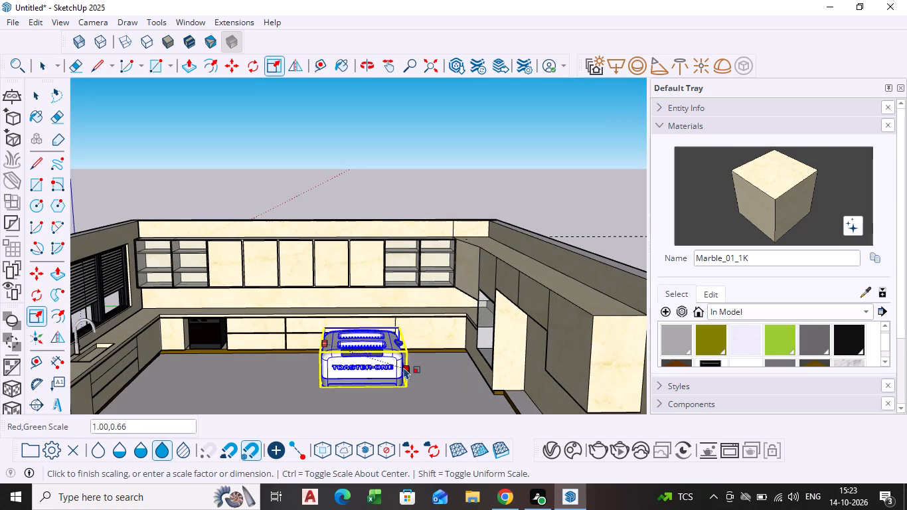
pyautogui.click(398, 367)
# Scale the toaster to about 0.90 along the green axis to shorten it further.
pyautogui.scroll(1, 366, 382)
pyautogui.moveTo(366, 382); pyautogui.dragTo(384, 357, button='middle')
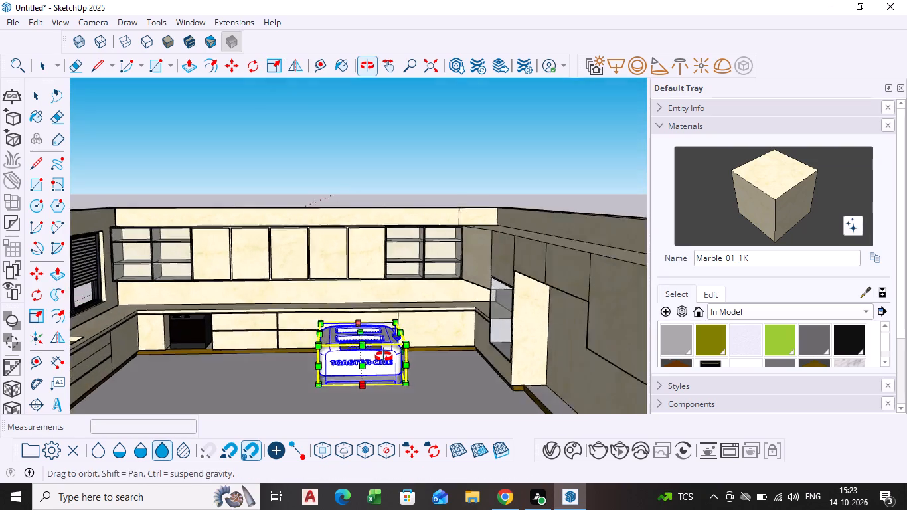
pyautogui.moveTo(384, 357); pyautogui.dragTo(424, 338, button='middle')
pyautogui.scroll(5, 335, 365)
pyautogui.click(321, 335)
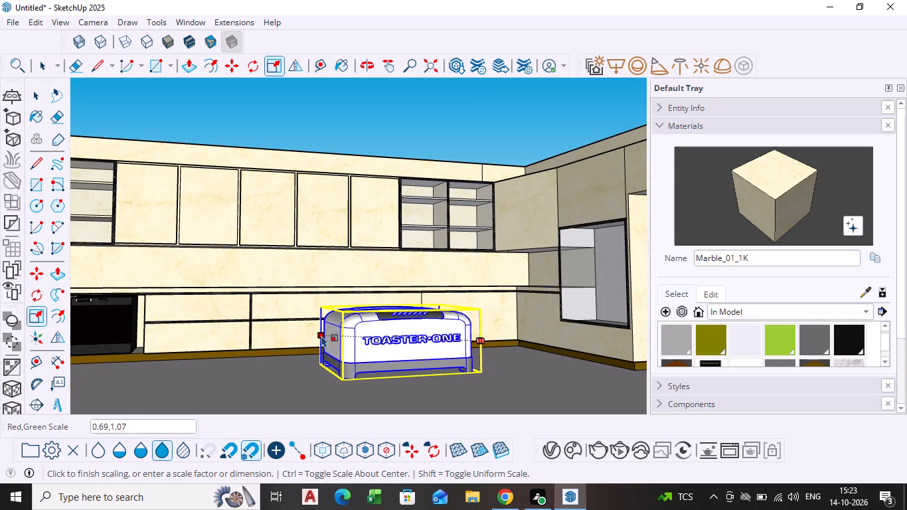
pyautogui.press('Escape')
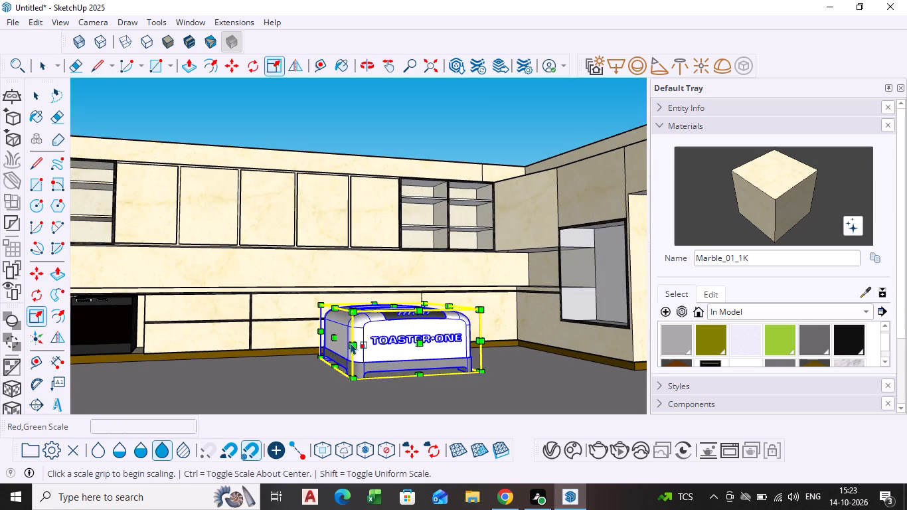
pyautogui.click(332, 339)
pyautogui.click(347, 339)
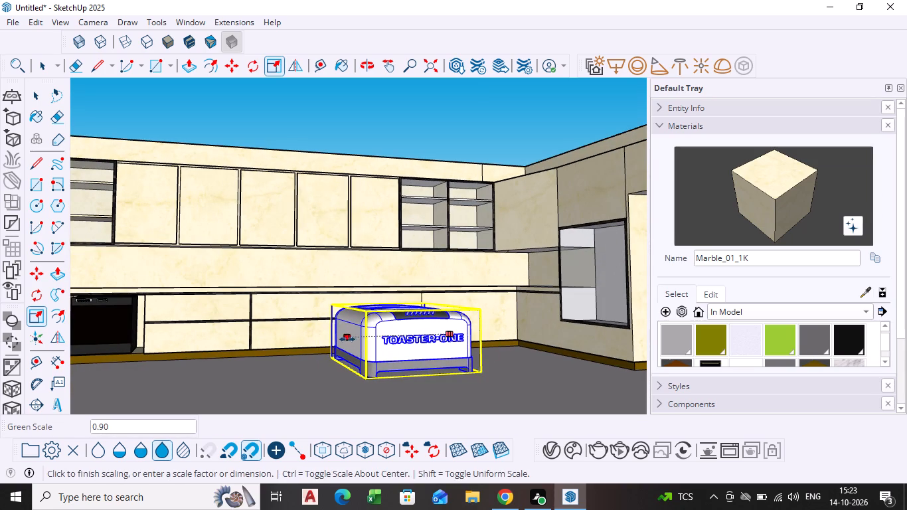
# Scale the toaster down further along the blue axis to lower its height.
pyautogui.moveTo(371, 339); pyautogui.dragTo(353, 382, button='middle')
pyautogui.click(396, 319)
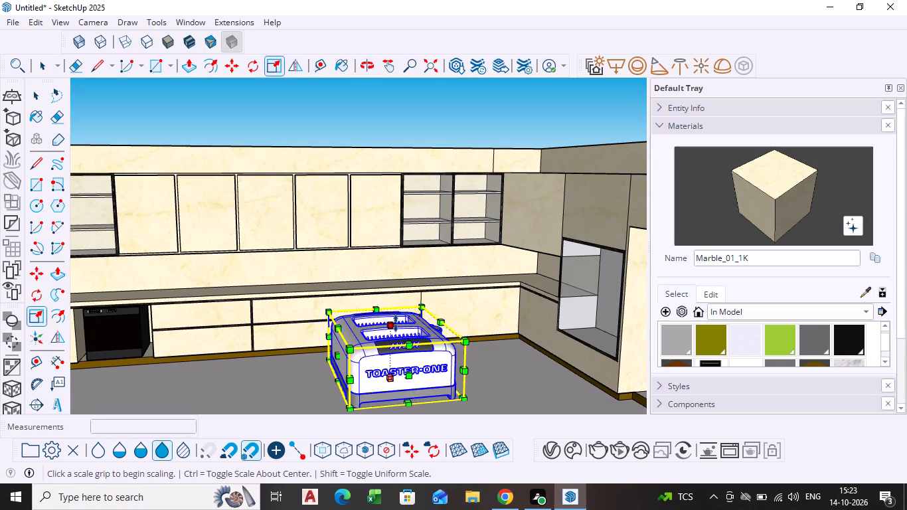
pyautogui.click(396, 345)
pyautogui.scroll(-1, 341, 359)
pyautogui.moveTo(382, 363); pyautogui.dragTo(489, 337, button='middle')
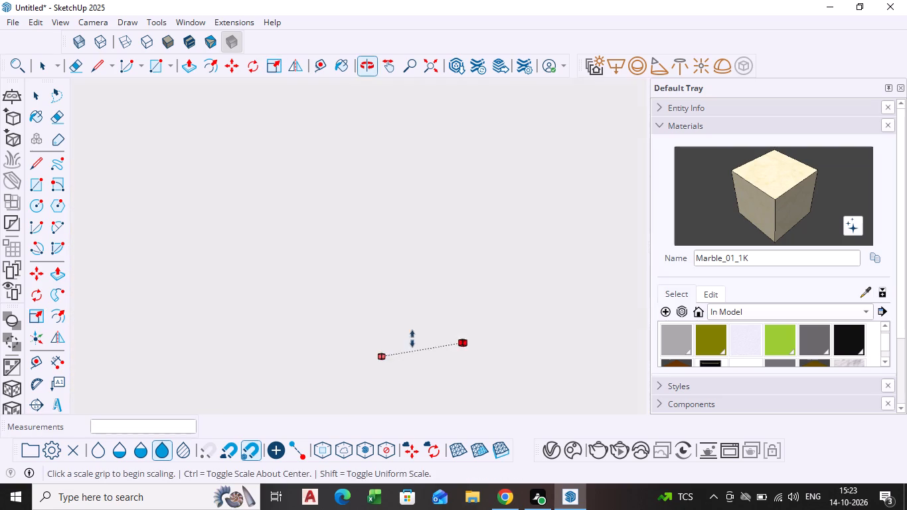
# Scale the toaster to about 0.37 along the red axis and shorten it along the green axis.
pyautogui.click(432, 67)
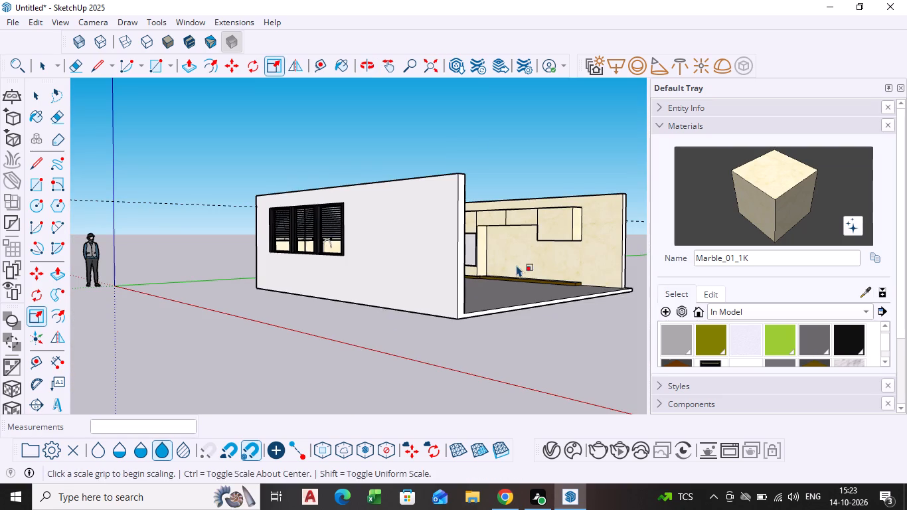
pyautogui.moveTo(517, 265); pyautogui.dragTo(457, 303, button='middle')
pyautogui.scroll(12, 457, 303)
pyautogui.scroll(1, 372, 278)
pyautogui.moveTo(372, 278); pyautogui.dragTo(388, 280, button='middle')
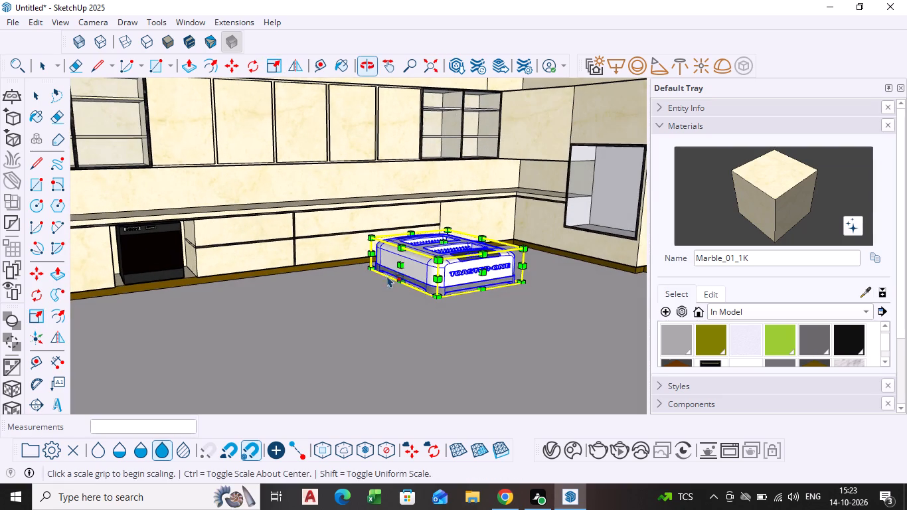
pyautogui.click(374, 250)
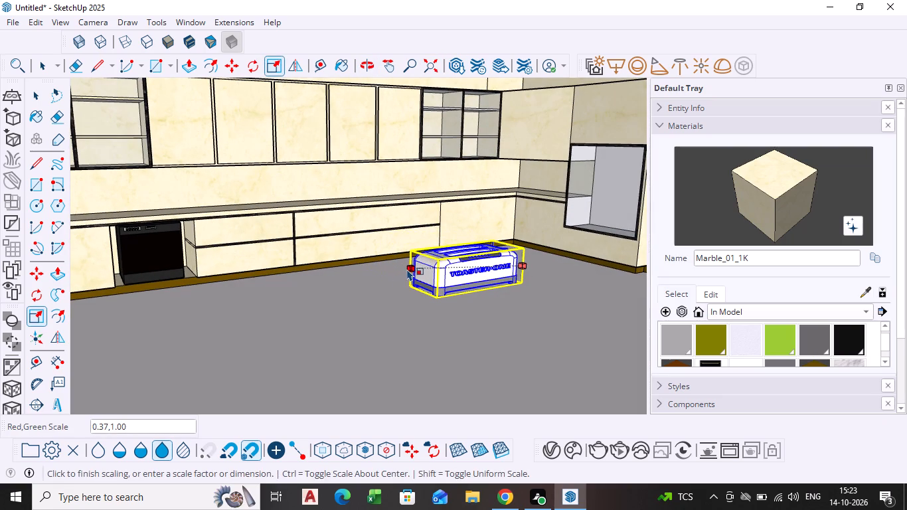
pyautogui.click(407, 269)
pyautogui.click(429, 276)
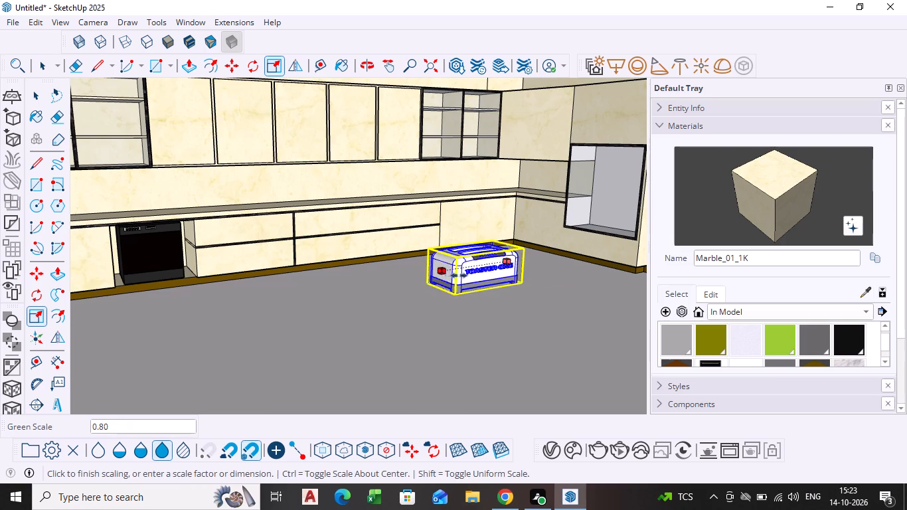
pyautogui.click(474, 276)
# Reduce the toaster's depth further along the red axis with Scale, using about 0.72 for the final reduction.
pyautogui.moveTo(499, 282); pyautogui.dragTo(417, 287, button='middle')
pyautogui.scroll(3, 462, 288)
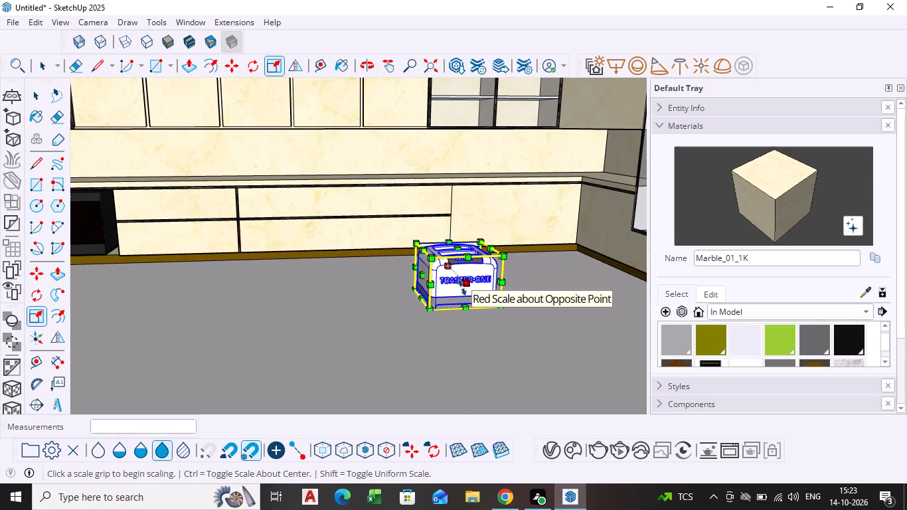
pyautogui.click(462, 288)
pyautogui.click(458, 280)
pyautogui.moveTo(434, 323); pyautogui.dragTo(546, 302, button='middle')
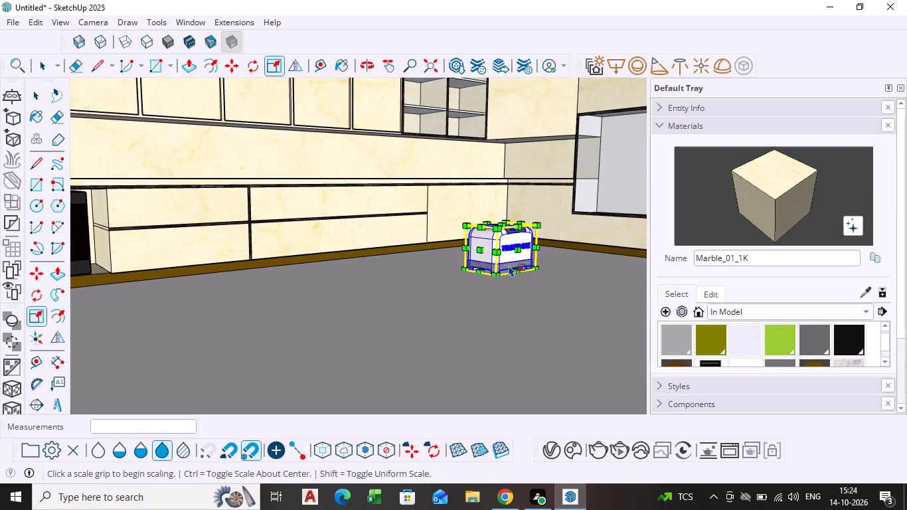
pyautogui.scroll(4, 505, 258)
pyautogui.moveTo(511, 230); pyautogui.dragTo(505, 282, button='middle')
pyautogui.click(511, 343)
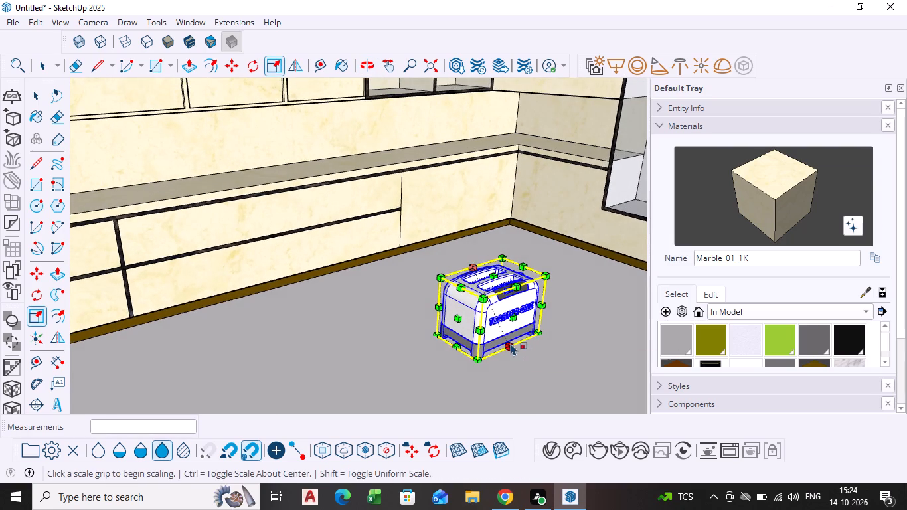
pyautogui.click(516, 331)
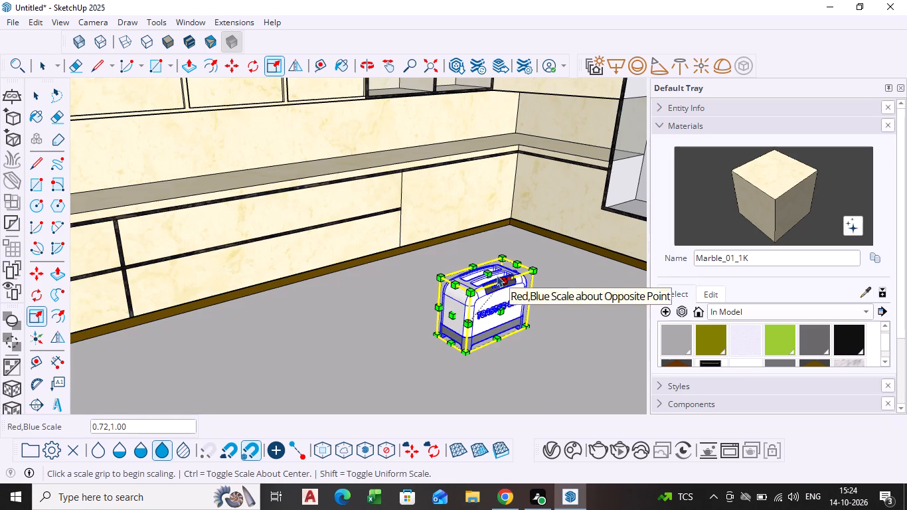
# Scale the toaster to about 0.46 along the blue axis and shorten it along the green axis.
pyautogui.click(493, 272)
pyautogui.click(495, 306)
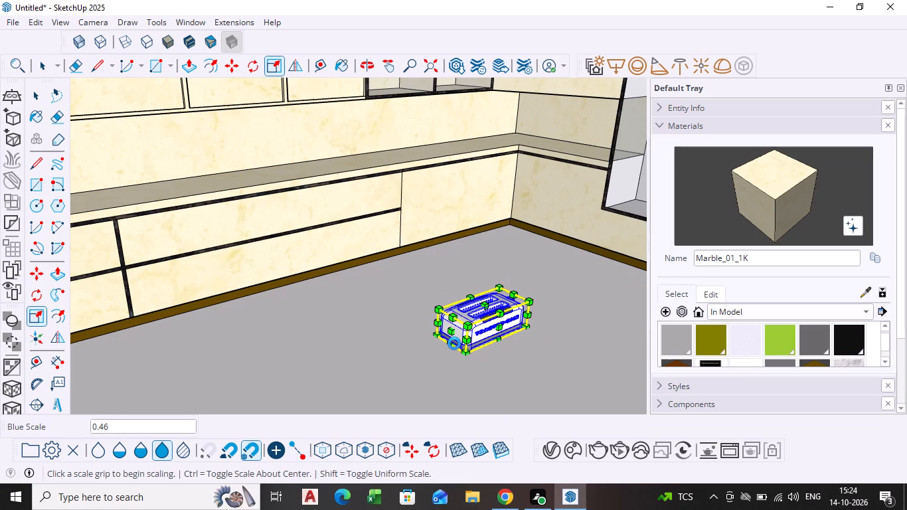
pyautogui.click(450, 331)
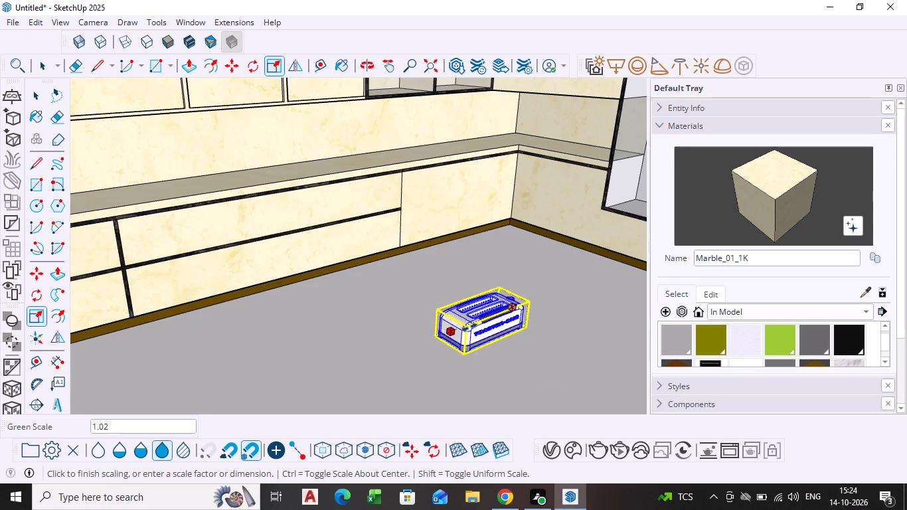
pyautogui.click(475, 325)
# Scale the toaster to about 0.64 along the red axis from its lettered front face to make it slimmer.
pyautogui.moveTo(509, 325); pyautogui.dragTo(381, 282, button='middle')
pyautogui.scroll(5, 399, 294)
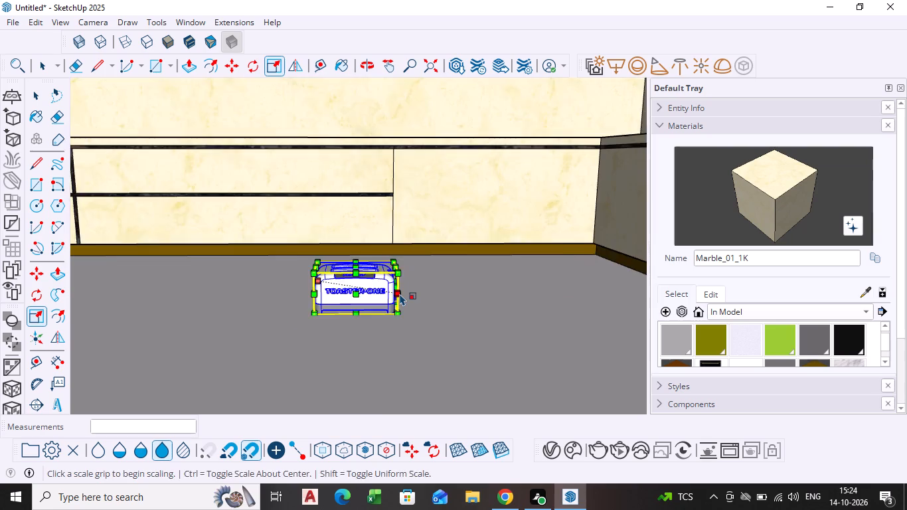
pyautogui.scroll(5, 400, 294)
pyautogui.moveTo(388, 303); pyautogui.dragTo(256, 334, button='middle')
pyautogui.scroll(4, 365, 294)
pyautogui.moveTo(386, 304); pyautogui.dragTo(382, 306, button='middle')
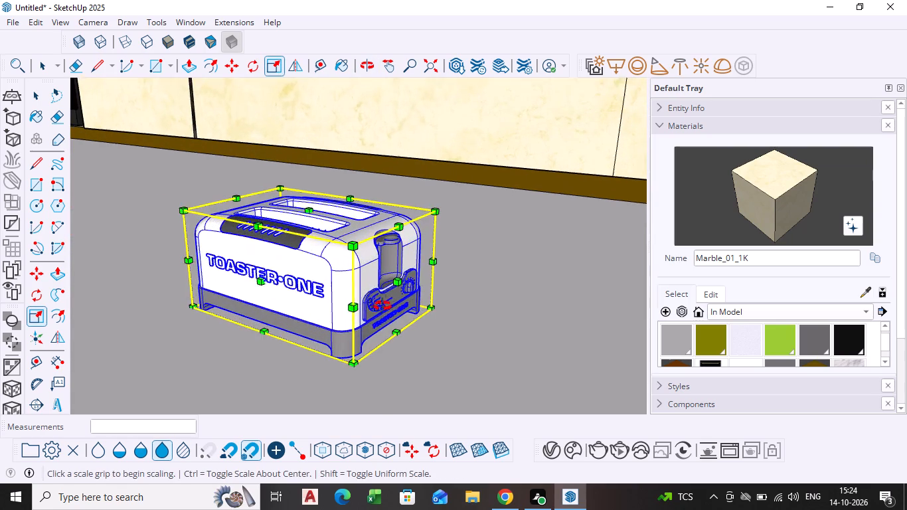
pyautogui.moveTo(382, 306); pyautogui.dragTo(308, 325, button='middle')
pyautogui.scroll(4, 329, 299)
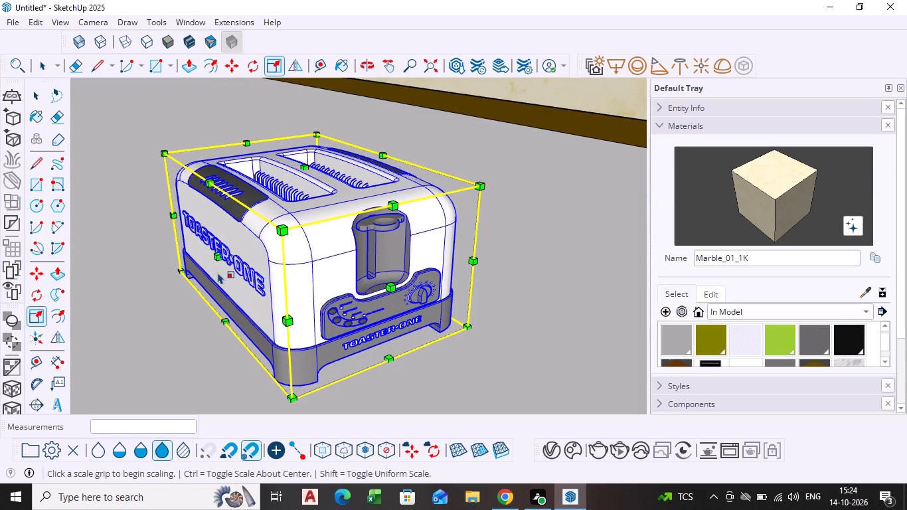
pyautogui.click(212, 252)
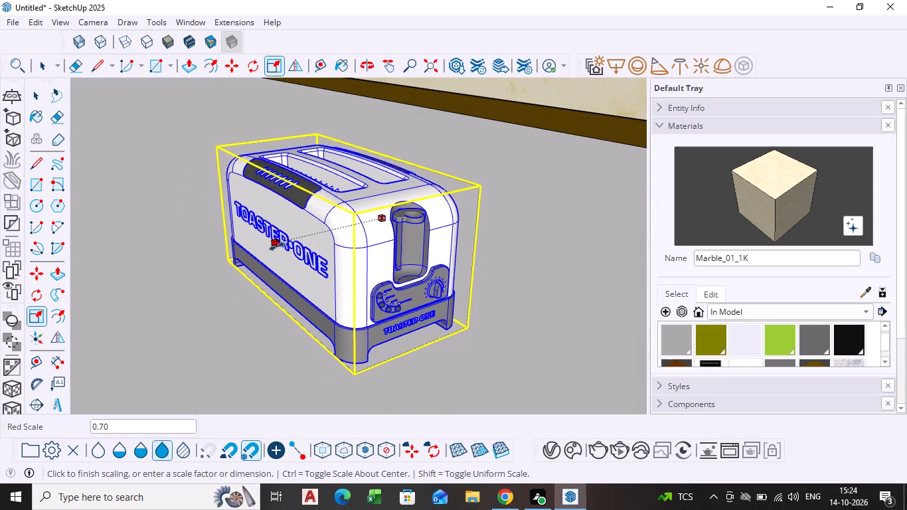
pyautogui.click(284, 244)
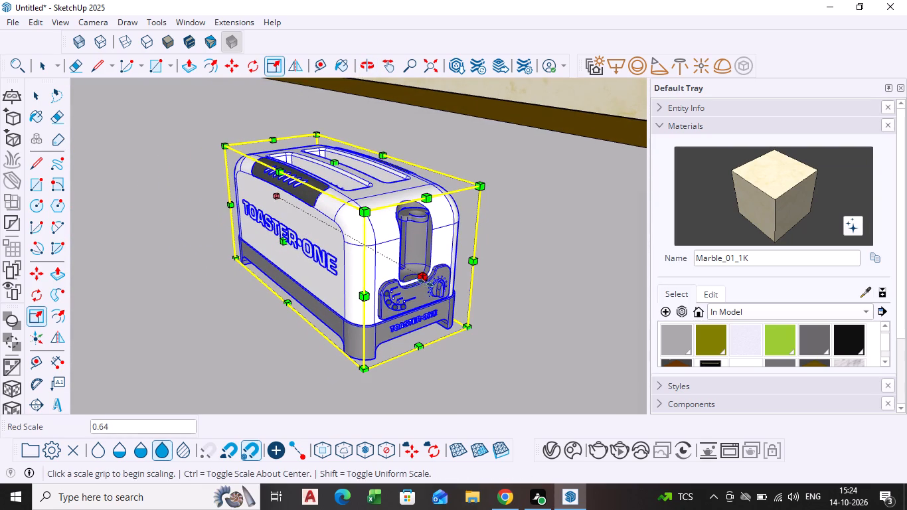
# Scale the toaster to about 0.76 along the green axis and reduce its height along the blue axis.
pyautogui.click(426, 279)
pyautogui.click(384, 234)
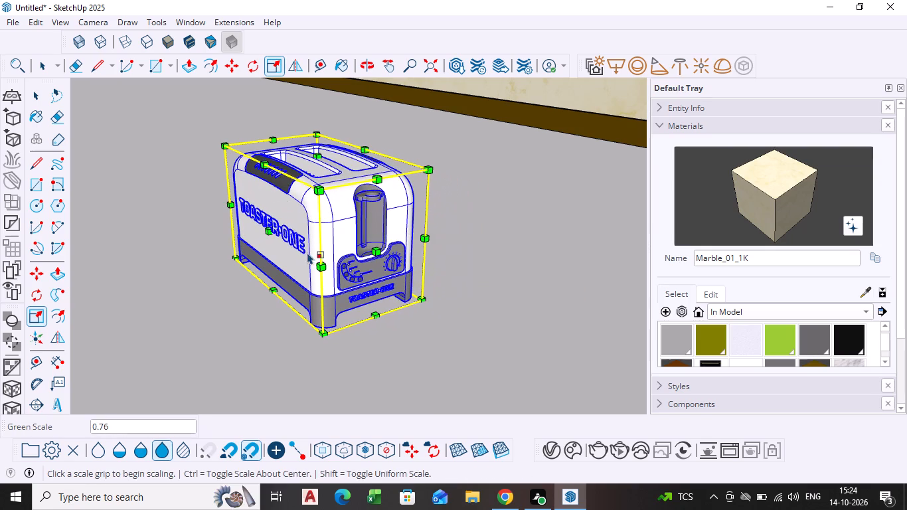
pyautogui.click(318, 154)
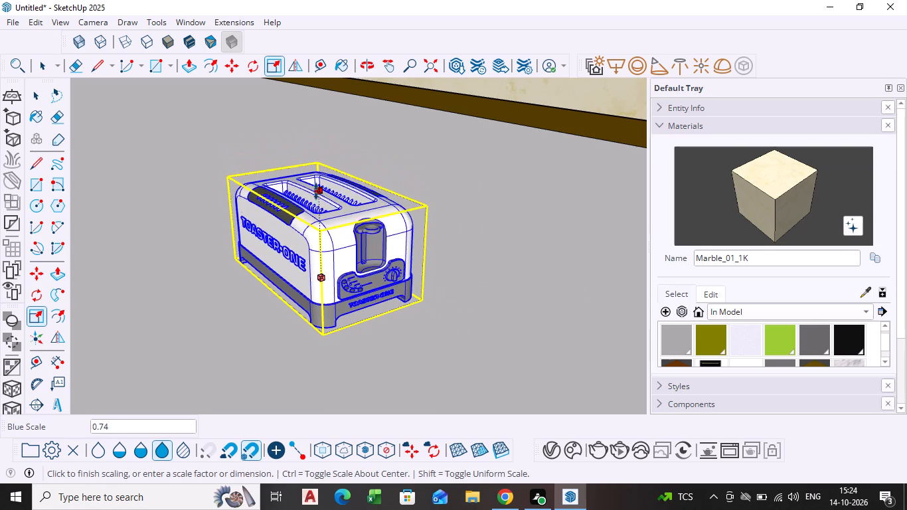
pyautogui.click(315, 203)
pyautogui.press('space')
pyautogui.click(453, 184)
# Move the toaster by its lower front corner from the floor onto the countertop, below the open shelves.
pyautogui.scroll(-3, 384, 267)
pyautogui.moveTo(381, 277); pyautogui.dragTo(566, 272, button='middle')
pyautogui.scroll(-12, 357, 284)
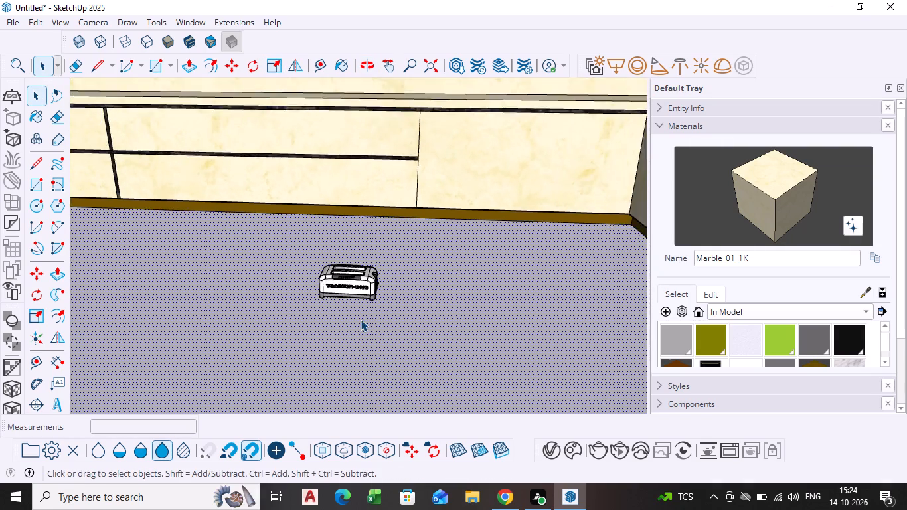
pyautogui.scroll(-4, 361, 319)
pyautogui.click(356, 298)
pyautogui.press('m')
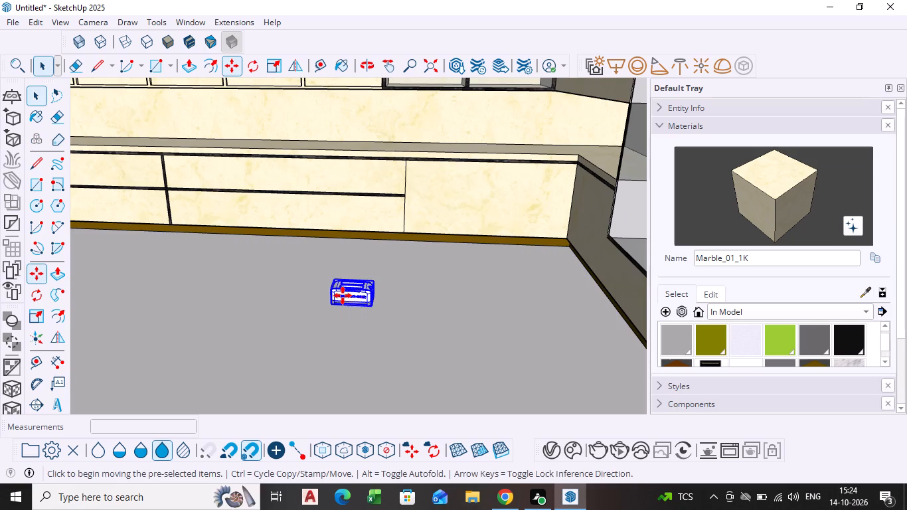
pyautogui.click(334, 306)
pyautogui.scroll(9, 425, 157)
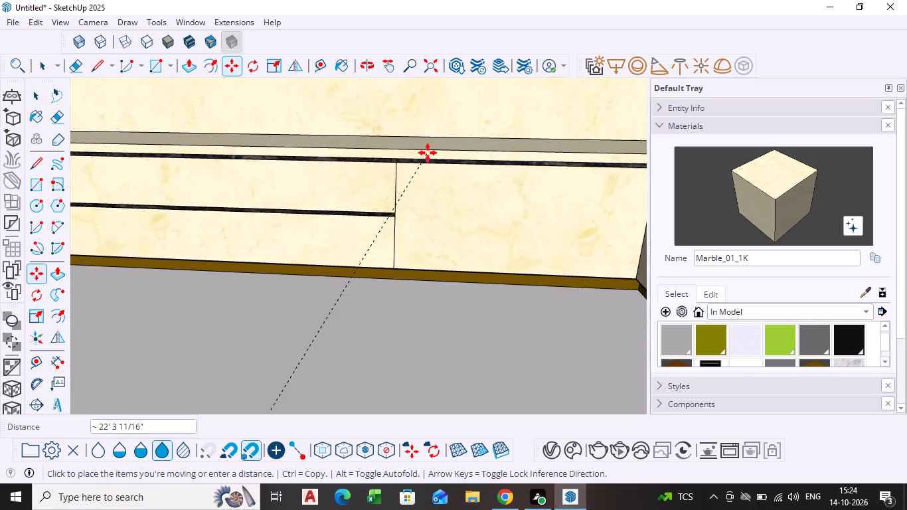
pyautogui.scroll(6, 428, 153)
pyautogui.click(430, 147)
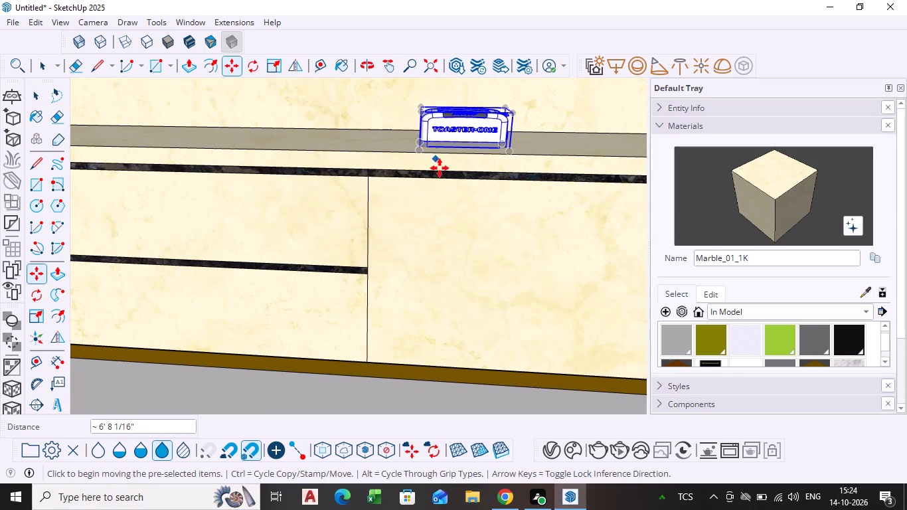
pyautogui.press('space')
# Scale the toaster on the countertop to about 1.66 along the blue axis to make it taller.
pyautogui.scroll(-4, 446, 183)
pyautogui.scroll(-2, 453, 255)
pyautogui.moveTo(466, 270); pyautogui.dragTo(503, 285, button='middle')
pyautogui.scroll(10, 442, 136)
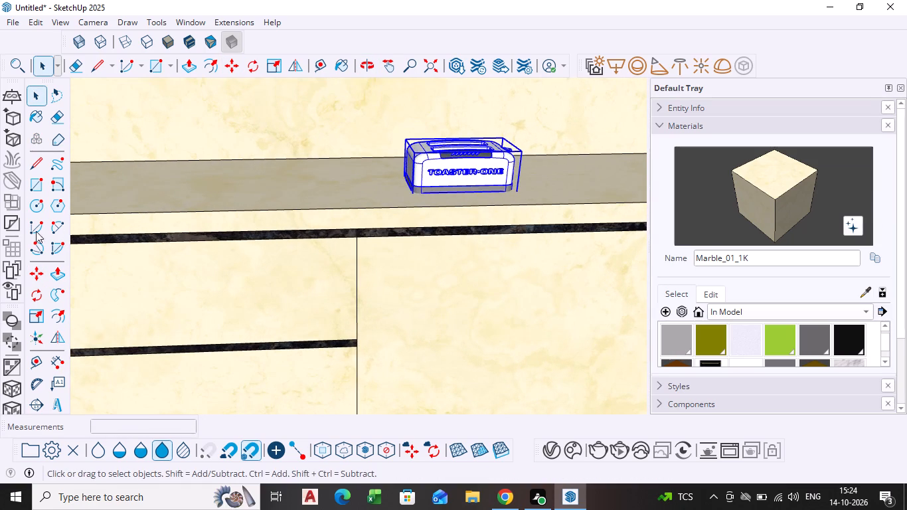
pyautogui.click(44, 312)
pyautogui.scroll(4, 397, 139)
pyautogui.moveTo(499, 135); pyautogui.dragTo(495, 176, button='middle')
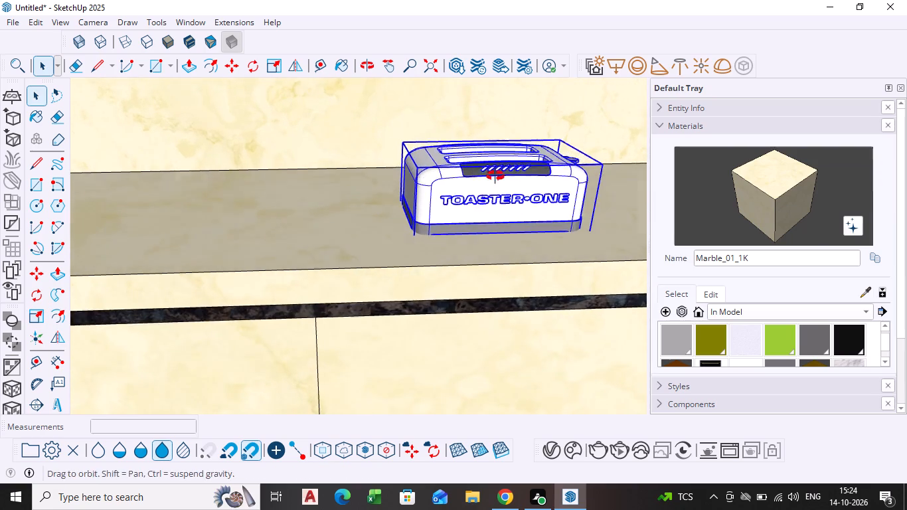
pyautogui.moveTo(495, 176); pyautogui.dragTo(486, 207, button='middle')
pyautogui.click(493, 169)
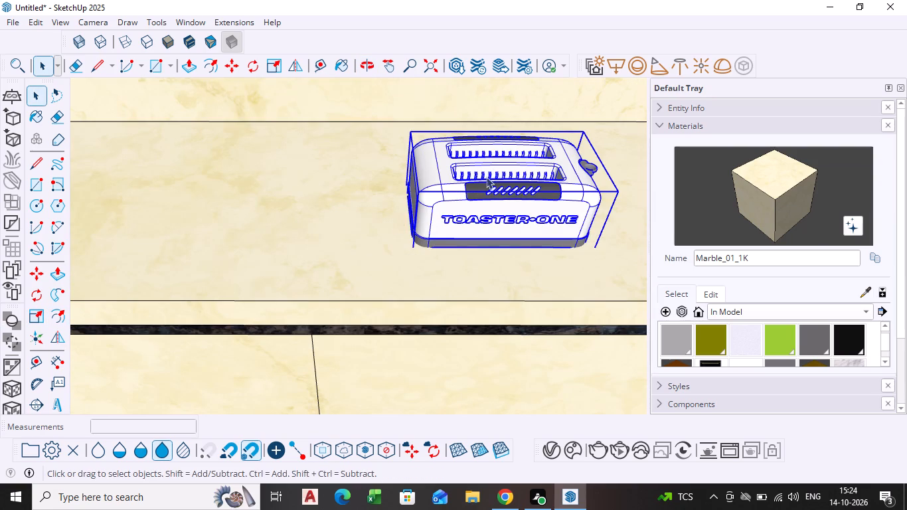
pyautogui.click(43, 321)
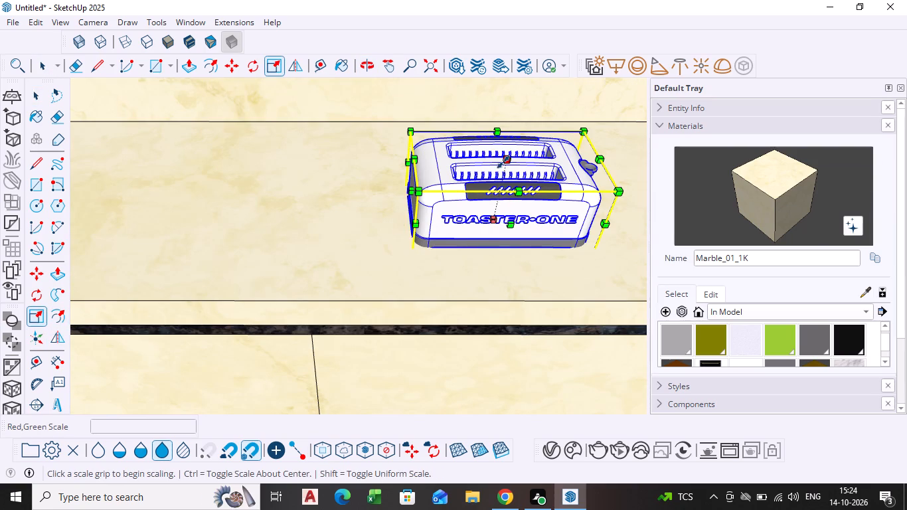
pyautogui.click(503, 162)
pyautogui.click(503, 111)
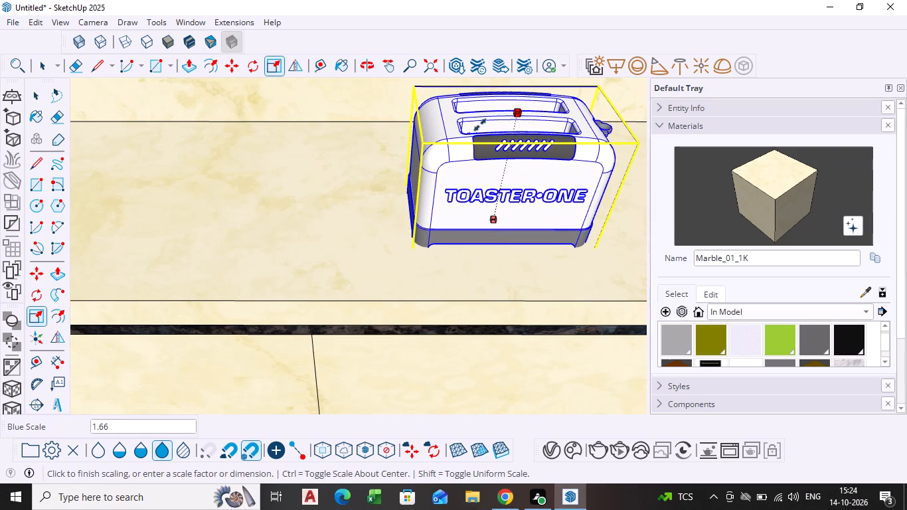
# Lengthen the toaster along the green axis by scaling both of its ends outward.
pyautogui.click(413, 171)
pyautogui.click(377, 171)
pyautogui.scroll(-3, 446, 225)
pyautogui.moveTo(446, 225); pyautogui.dragTo(331, 204, button='middle')
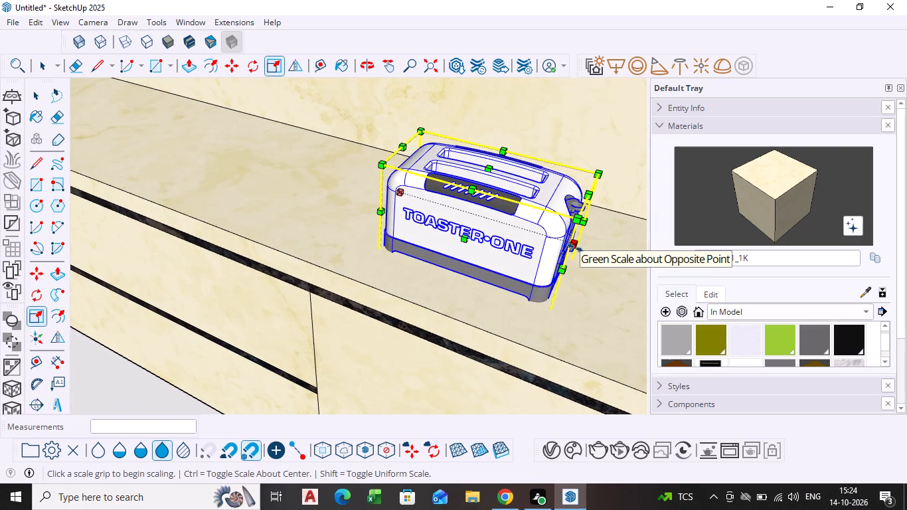
pyautogui.click(575, 248)
pyautogui.click(600, 266)
pyautogui.scroll(-10, 428, 328)
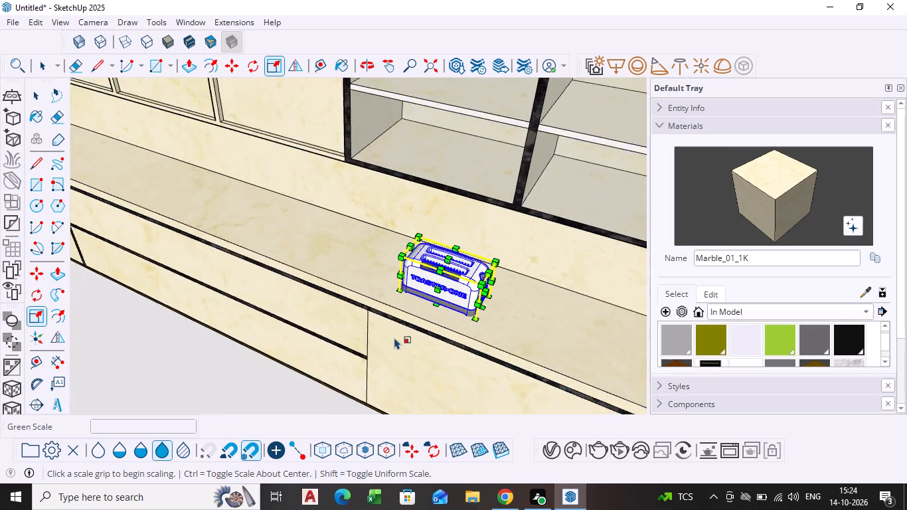
pyautogui.scroll(-2, 394, 337)
pyautogui.moveTo(411, 342); pyautogui.dragTo(501, 277, button='middle')
pyautogui.press('v')
pyautogui.press('space')
pyautogui.press('space')
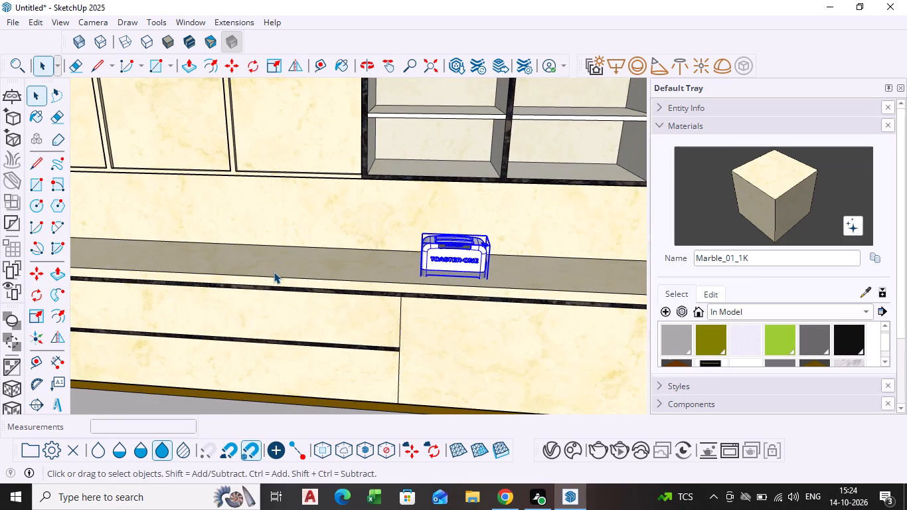
pyautogui.click(274, 272)
# Raise the toaster about 1" along the blue axis so its feet rest on the countertop surface.
pyautogui.scroll(-5, 299, 277)
pyautogui.scroll(-1, 396, 336)
pyautogui.moveTo(405, 329); pyautogui.dragTo(435, 279, button='middle')
pyautogui.scroll(10, 397, 272)
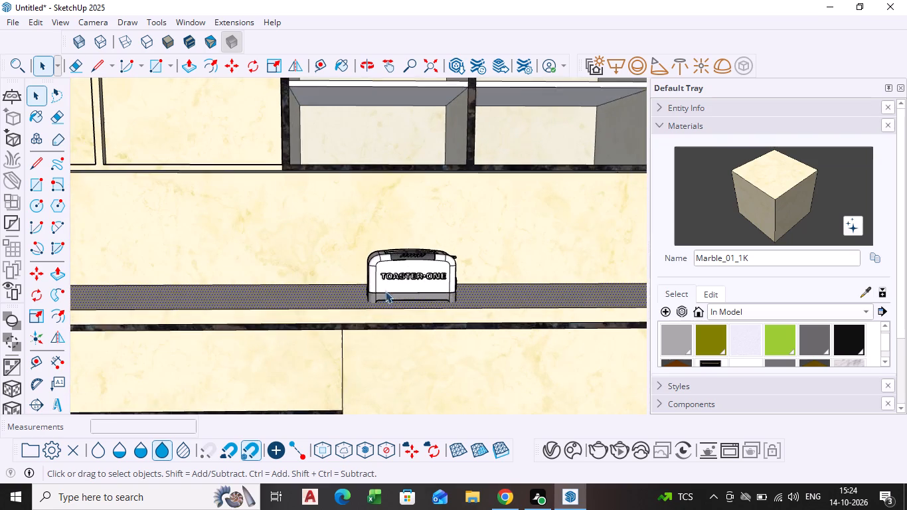
pyautogui.moveTo(374, 312); pyautogui.dragTo(434, 345, button='middle')
pyautogui.scroll(10, 398, 301)
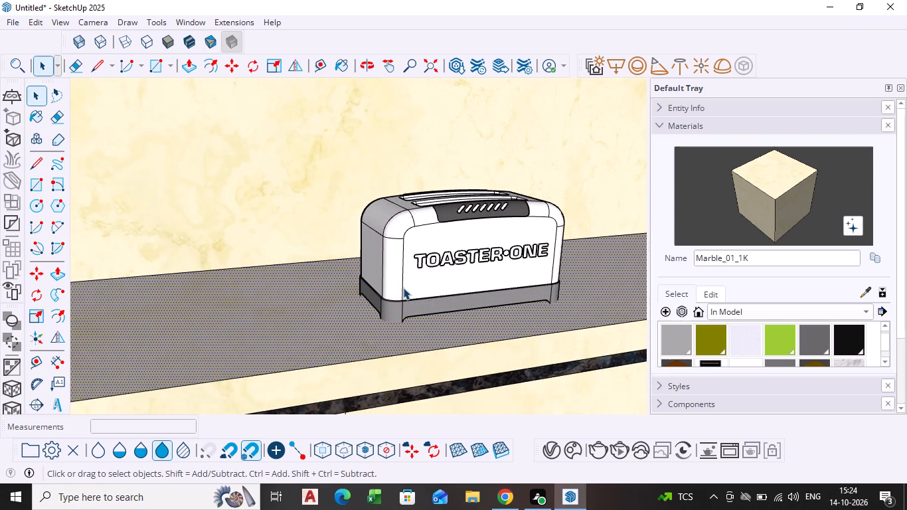
pyautogui.click(403, 288)
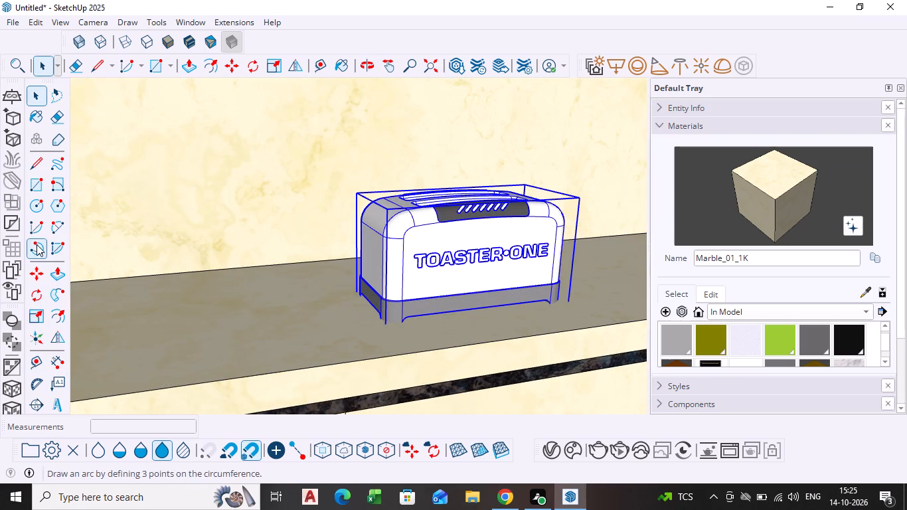
pyautogui.click(45, 270)
pyautogui.scroll(4, 376, 328)
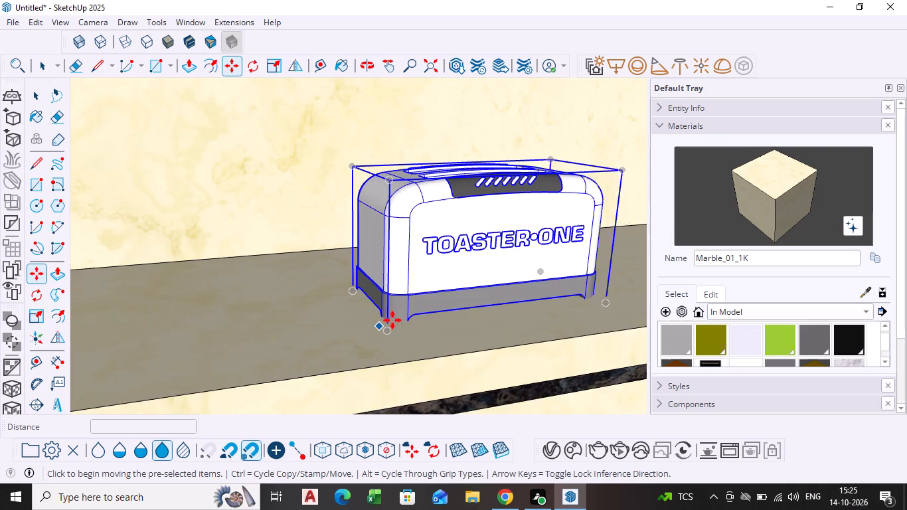
pyautogui.click(382, 313)
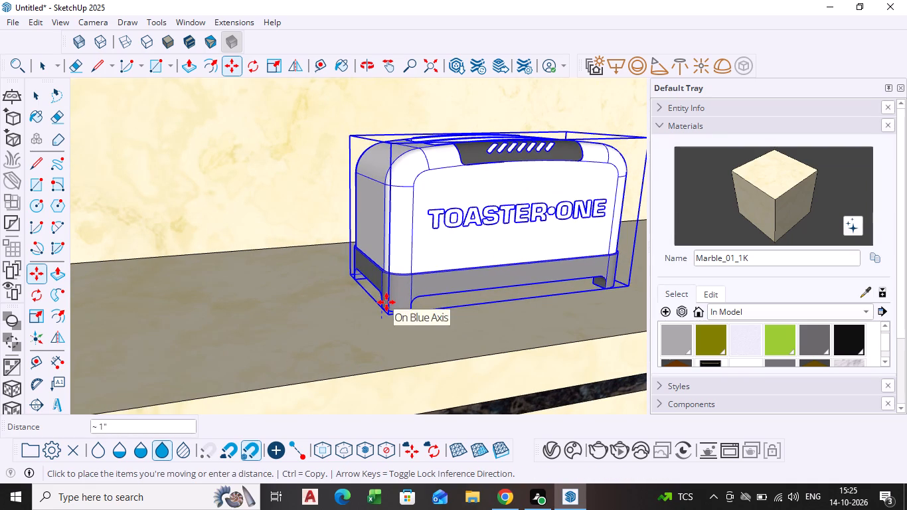
pyautogui.click(386, 302)
pyautogui.press('space')
pyautogui.click(308, 341)
pyautogui.scroll(-4, 374, 327)
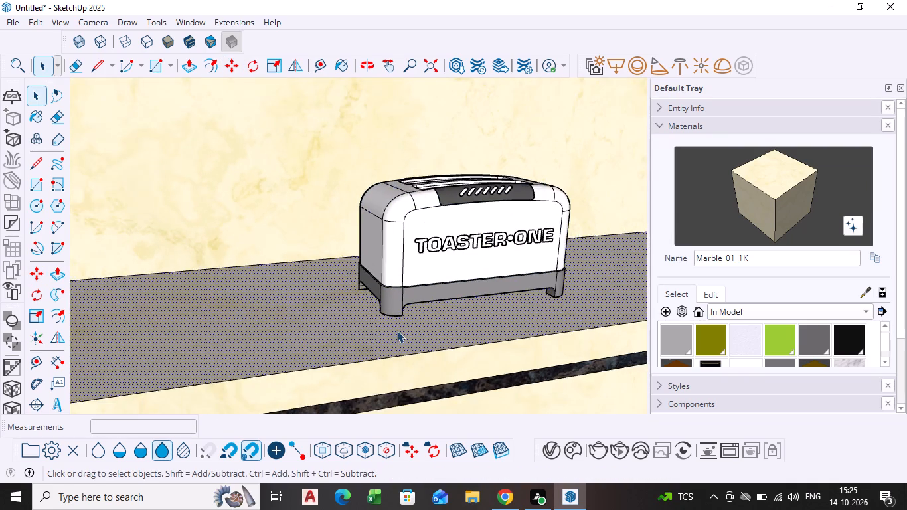
# Lower the toaster along the blue axis by a bottom corner of its foot to meet the countertop.
pyautogui.moveTo(396, 329); pyautogui.dragTo(363, 259, button='middle')
pyautogui.scroll(9, 392, 284)
pyautogui.moveTo(380, 295); pyautogui.dragTo(383, 285, button='middle')
pyautogui.scroll(4, 370, 304)
pyautogui.click(369, 278)
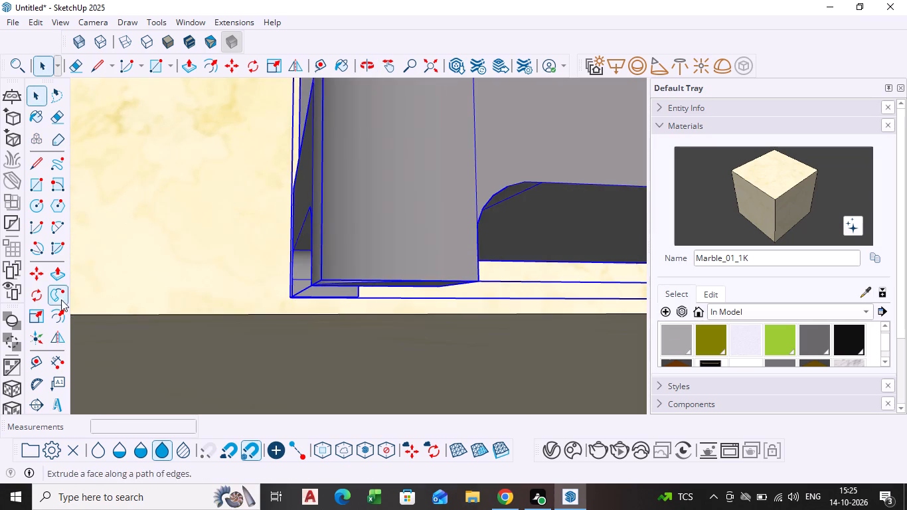
pyautogui.click(40, 267)
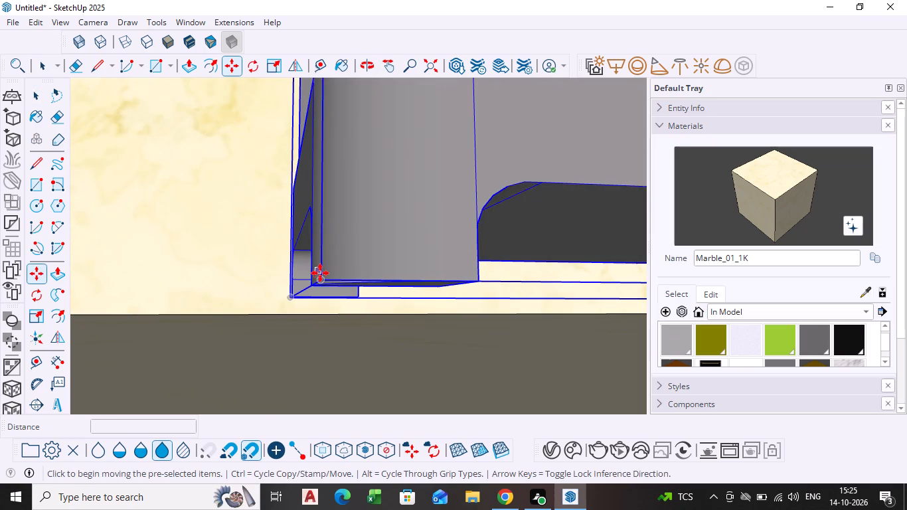
pyautogui.click(321, 276)
pyautogui.click(317, 330)
pyautogui.press('space')
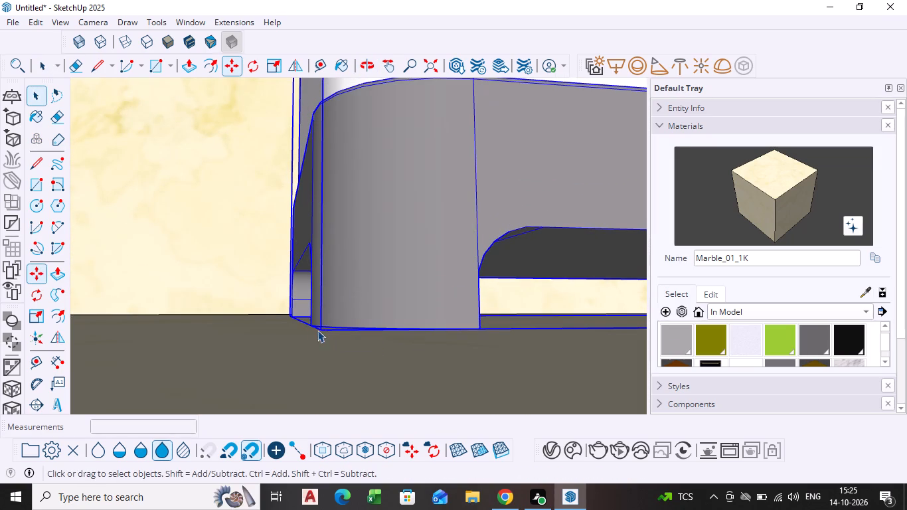
# Fine-tune the toaster's height by moving it down about 1/16" so its feet sit flush on the countertop.
pyautogui.click(264, 330)
pyautogui.moveTo(265, 337); pyautogui.dragTo(258, 325, button='middle')
pyautogui.scroll(4, 331, 340)
pyautogui.click(244, 320)
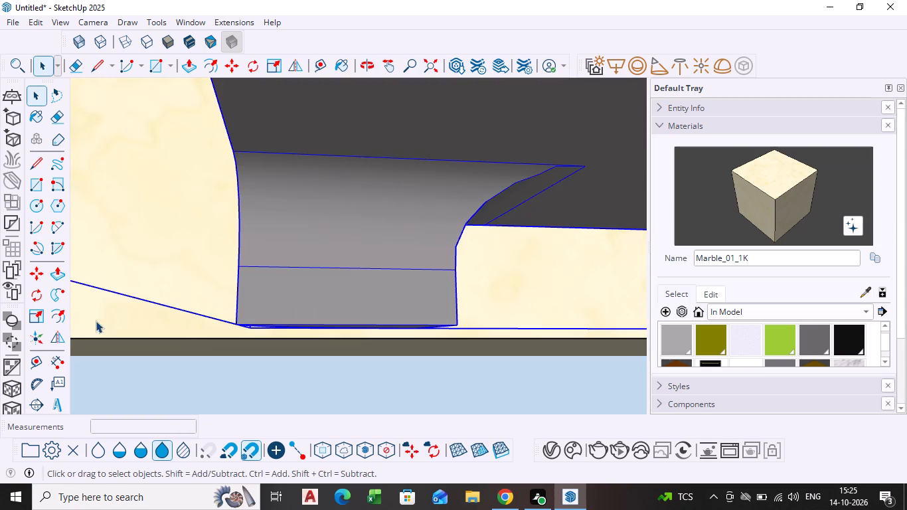
pyautogui.click(34, 272)
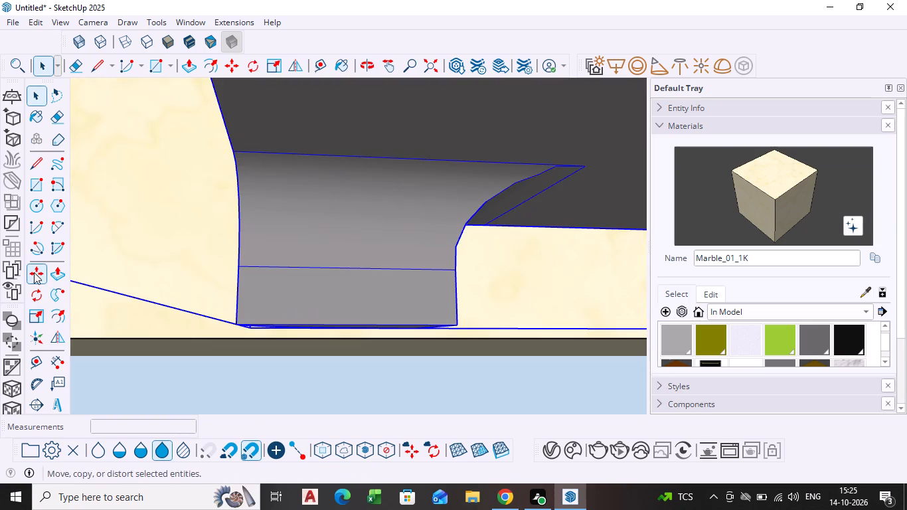
pyautogui.click(236, 321)
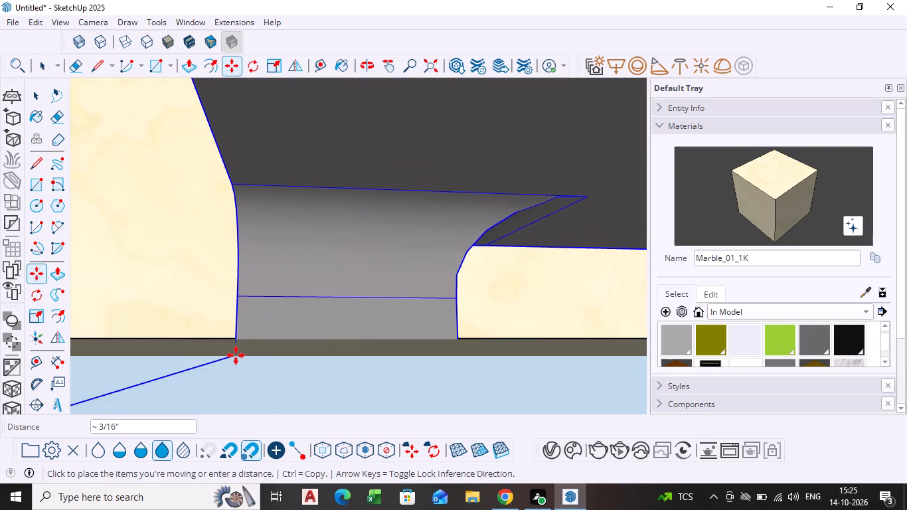
pyautogui.click(237, 345)
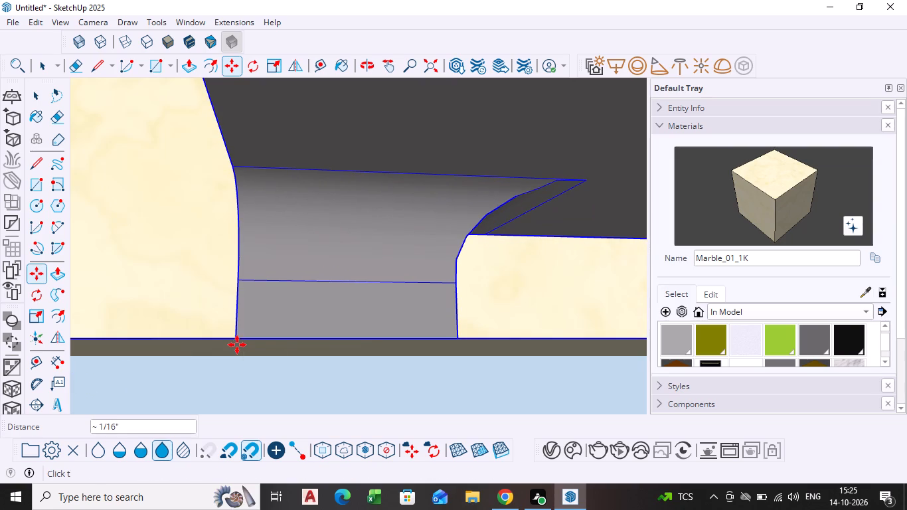
pyautogui.press('space')
pyautogui.scroll(-10, 278, 347)
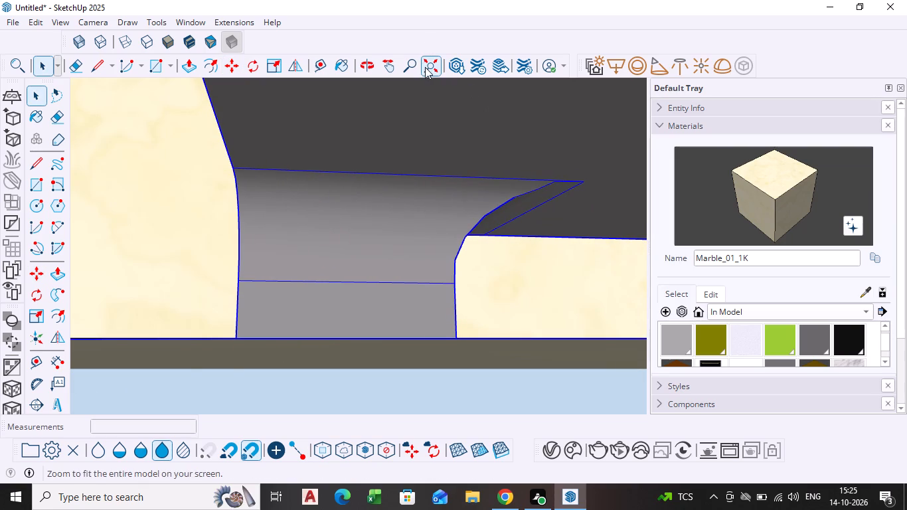
# Examine the toaster's size and placement on the countertop in relation to the surrounding cabinets and open shelves.
pyautogui.click(426, 68)
pyautogui.scroll(9, 385, 325)
pyautogui.moveTo(422, 289); pyautogui.dragTo(422, 319, button='middle')
pyautogui.press('space')
pyautogui.click(477, 400)
pyautogui.moveTo(417, 279); pyautogui.dragTo(412, 299, button='middle')
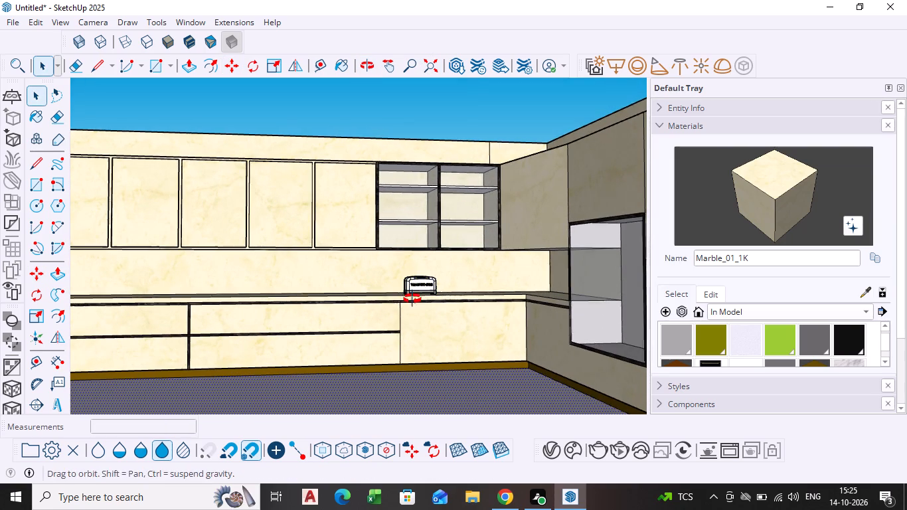
pyautogui.moveTo(412, 299); pyautogui.dragTo(411, 304, button='middle')
pyautogui.scroll(8, 417, 282)
pyautogui.moveTo(418, 286); pyautogui.dragTo(427, 335, button='middle')
pyautogui.scroll(3, 417, 313)
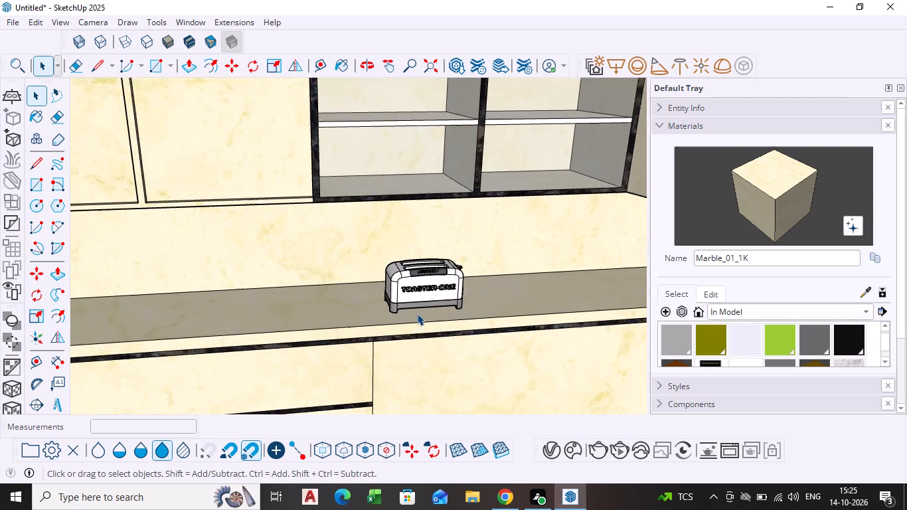
pyautogui.scroll(-4, 414, 313)
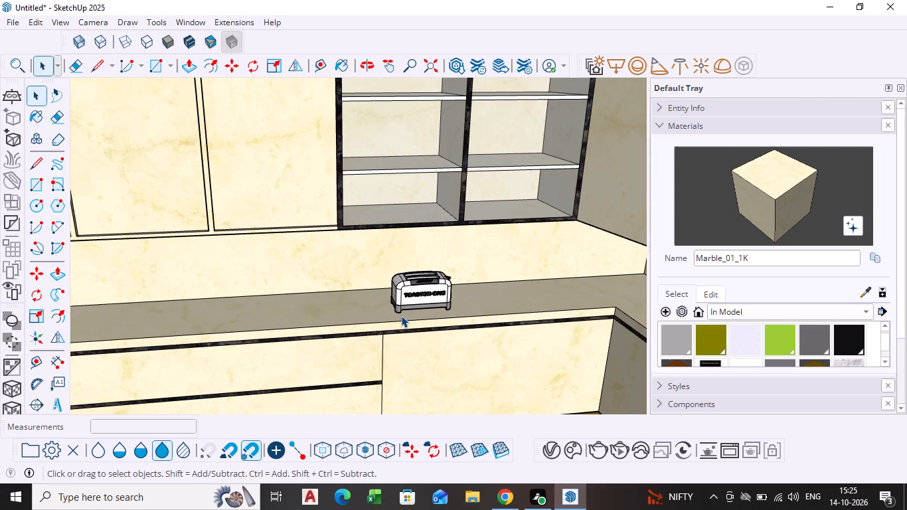
pyautogui.scroll(3, 410, 271)
pyautogui.scroll(-3, 410, 307)
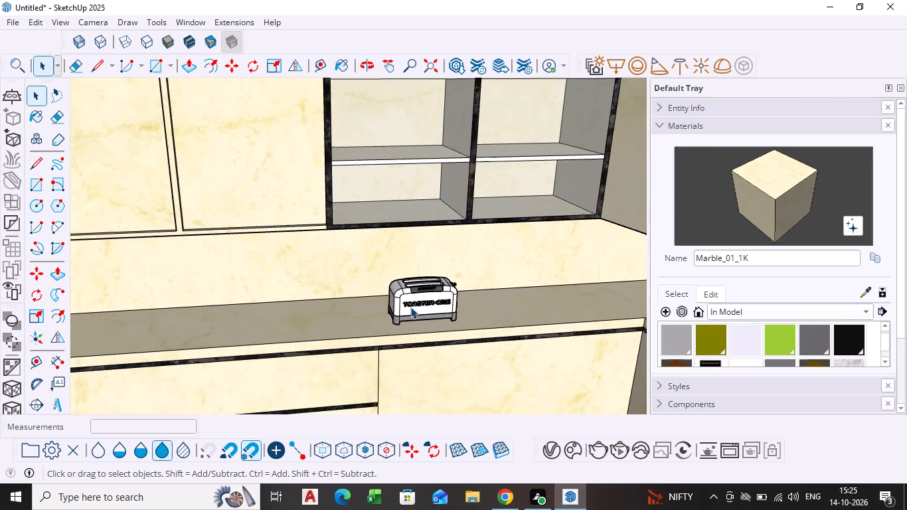
pyautogui.keyDown('shift'); pyautogui.moveTo(402, 337); pyautogui.dragTo(358, 250, button='middle'); pyautogui.keyUp('shift')
pyautogui.scroll(-5, 357, 254)
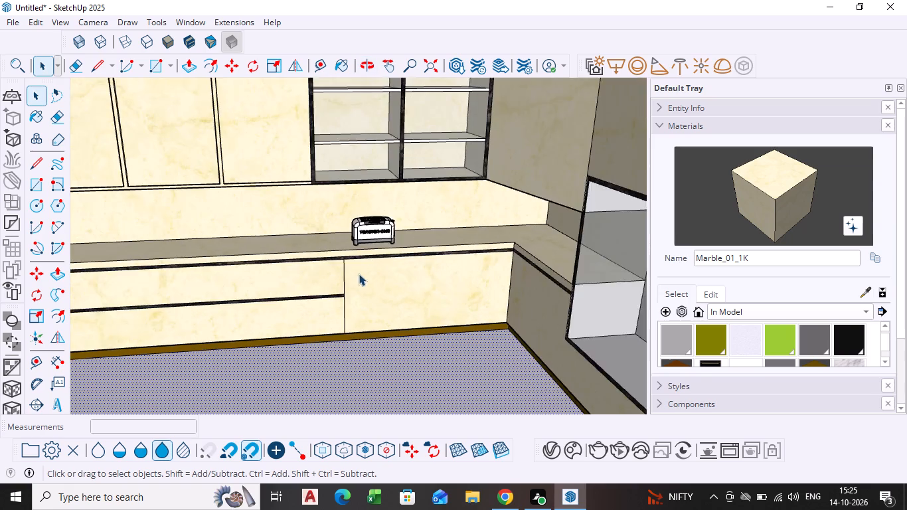
pyautogui.scroll(-7, 359, 274)
pyautogui.keyDown('shift'); pyautogui.moveTo(361, 279); pyautogui.dragTo(406, 280, button='middle'); pyautogui.keyUp('shift')
pyautogui.keyDown('shift'); pyautogui.moveTo(301, 325); pyautogui.dragTo(311, 318, button='middle'); pyautogui.keyUp('shift')
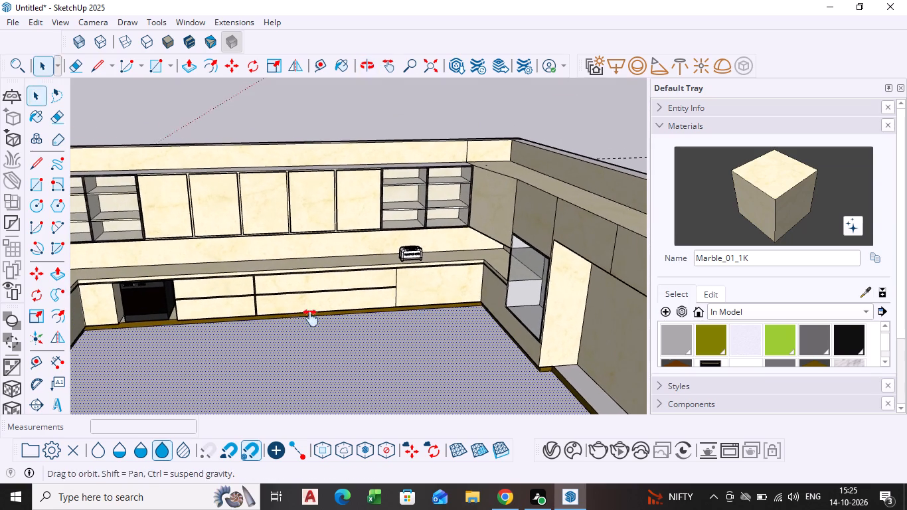
pyautogui.keyDown('shift'); pyautogui.moveTo(311, 318); pyautogui.dragTo(341, 314, button='middle'); pyautogui.keyUp('shift')
pyautogui.moveTo(341, 325); pyautogui.dragTo(338, 292, button='middle')
pyautogui.scroll(-3, 341, 292)
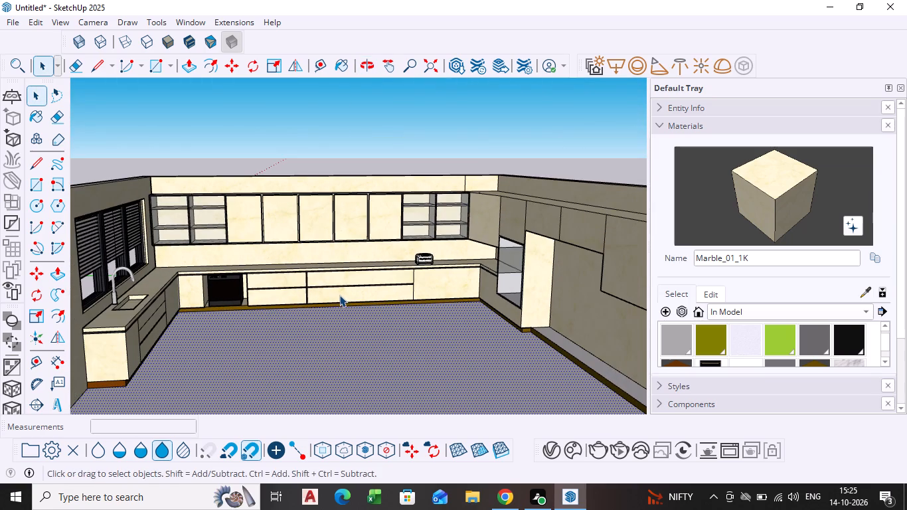
pyautogui.keyDown('shift'); pyautogui.middleClick(339, 295); pyautogui.keyUp('shift')
pyautogui.scroll(3, 396, 258)
# Scale the toaster to about 1.43 along the red axis to make it deeper toward the countertop's front edge.
pyautogui.click(442, 259)
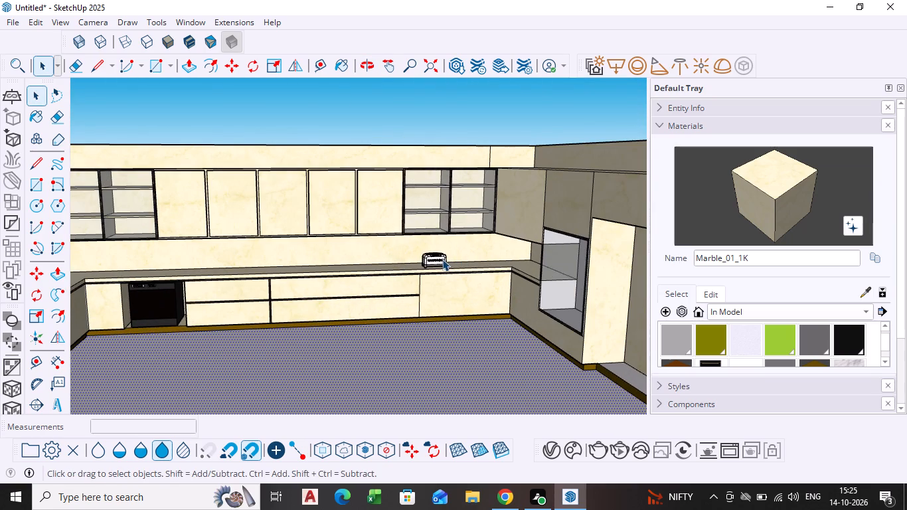
pyautogui.scroll(3, 432, 253)
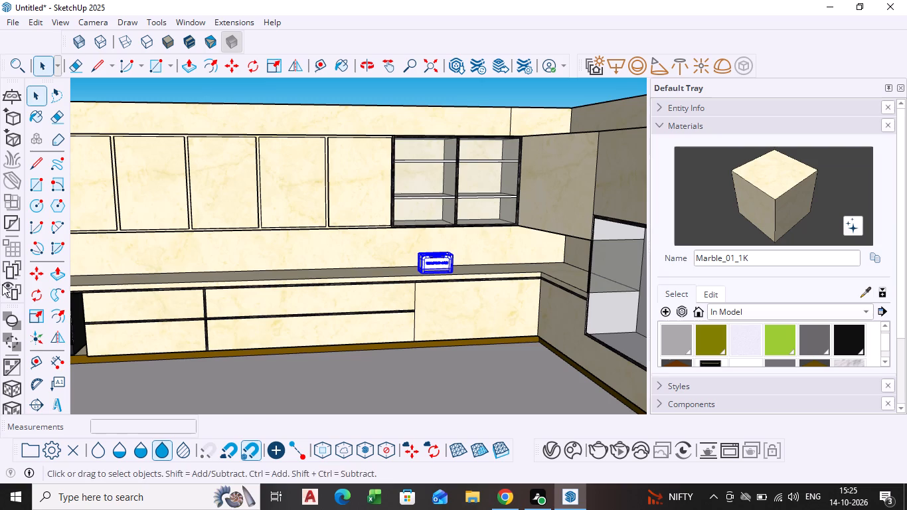
pyautogui.click(33, 319)
pyautogui.scroll(7, 343, 252)
pyautogui.scroll(3, 422, 256)
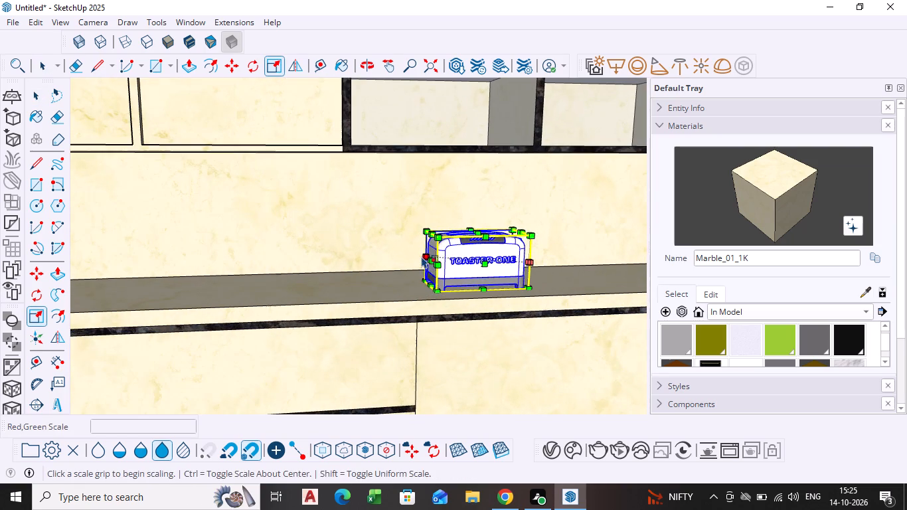
pyautogui.click(483, 261)
pyautogui.click(489, 270)
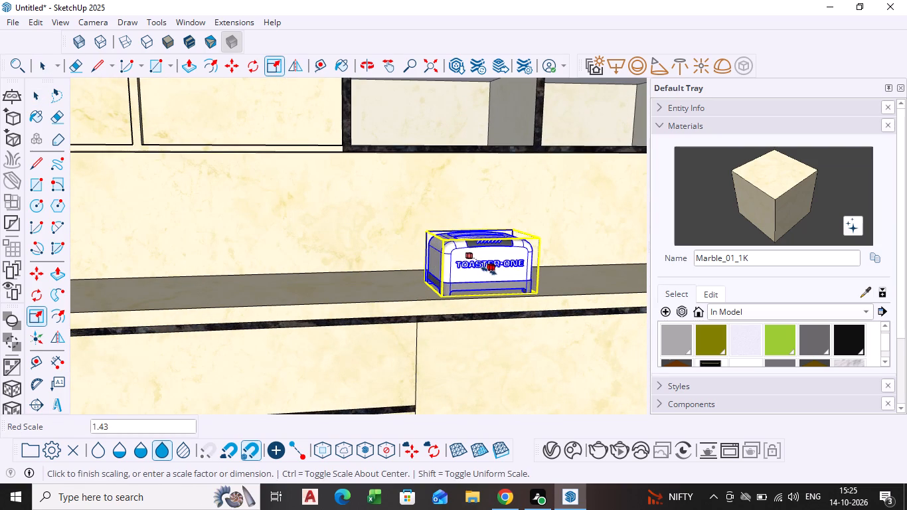
# Lengthen the toaster along the green axis, scaling one end to about 1.13 and the opposite end to about 1.08.
pyautogui.click(429, 262)
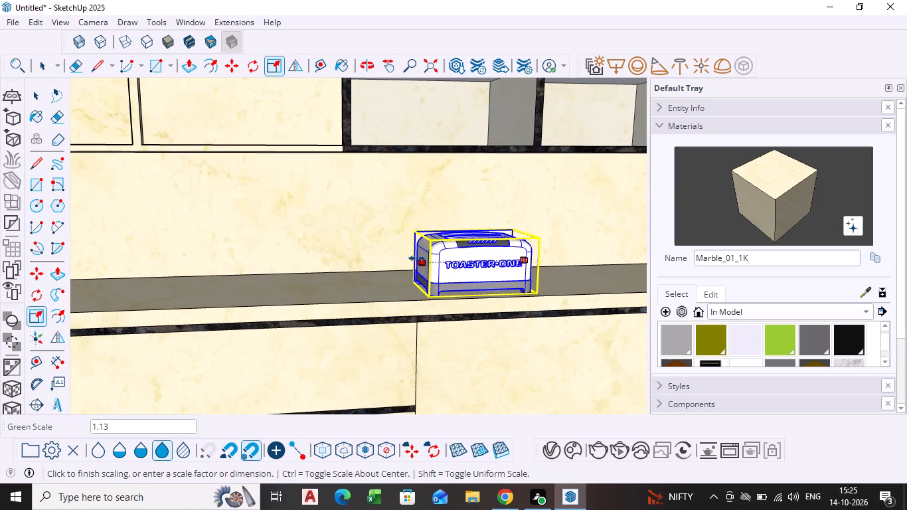
pyautogui.click(410, 258)
pyautogui.moveTo(533, 262); pyautogui.dragTo(384, 299, button='middle')
pyautogui.click(495, 307)
pyautogui.click(505, 311)
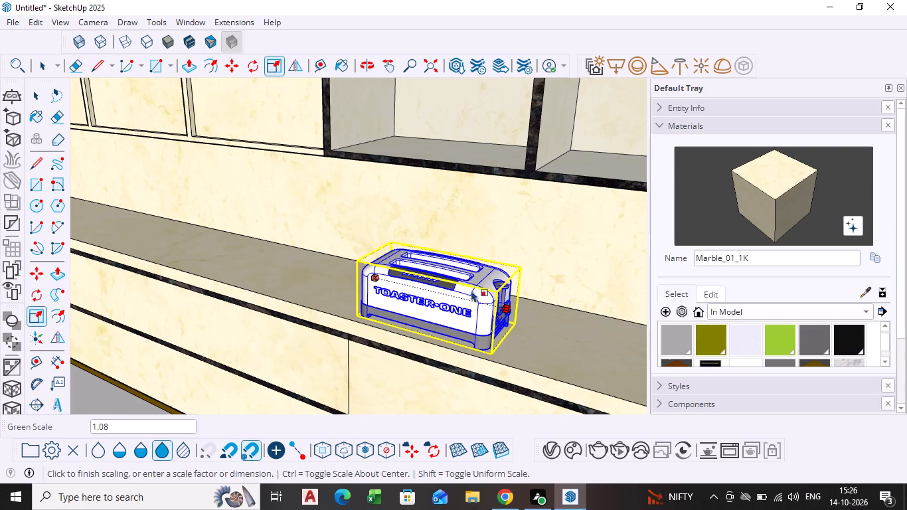
# Scale the toaster upward along the blue axis from its top face to make it taller.
pyautogui.click(438, 266)
pyautogui.click(438, 247)
pyautogui.press('space')
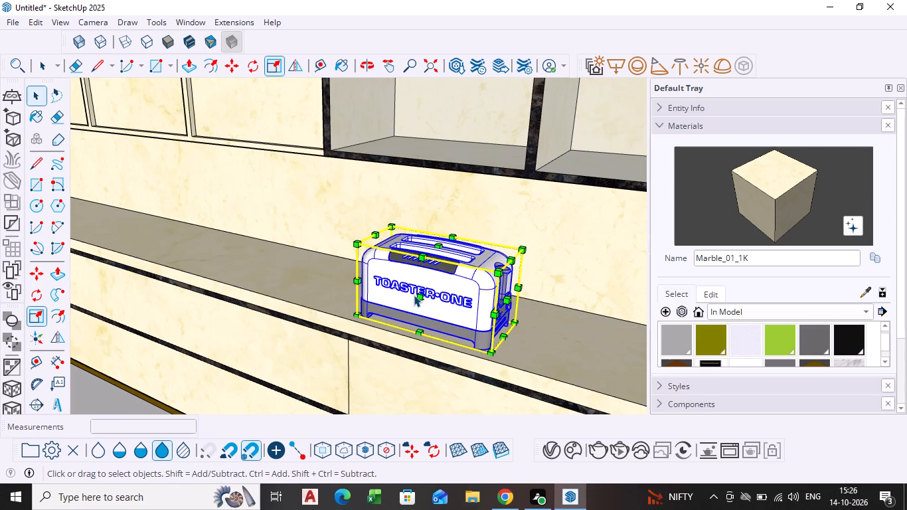
pyautogui.click(288, 270)
# Reopen 3D Warehouse to look for another kitchen accessory.
pyautogui.scroll(-7, 278, 325)
pyautogui.moveTo(368, 351); pyautogui.dragTo(406, 329, button='middle')
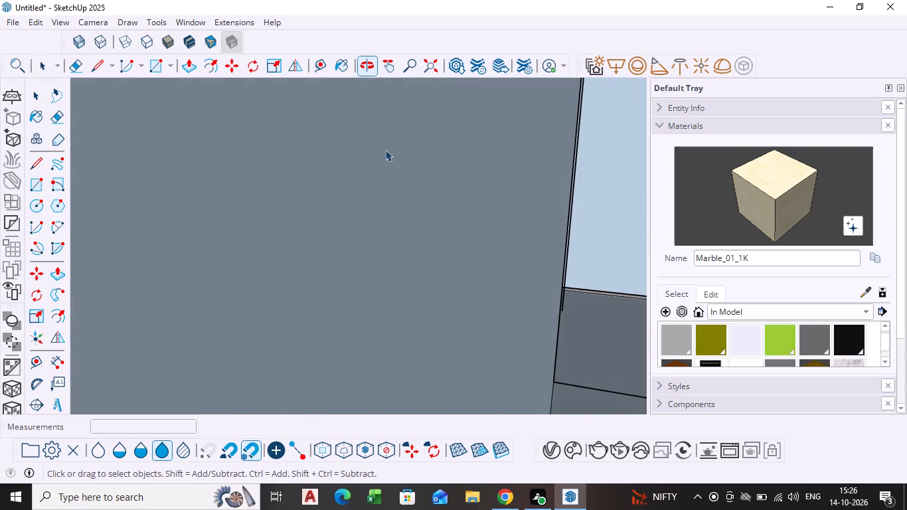
pyautogui.click(422, 67)
pyautogui.moveTo(469, 246); pyautogui.dragTo(544, 228, button='middle')
pyautogui.scroll(8, 529, 150)
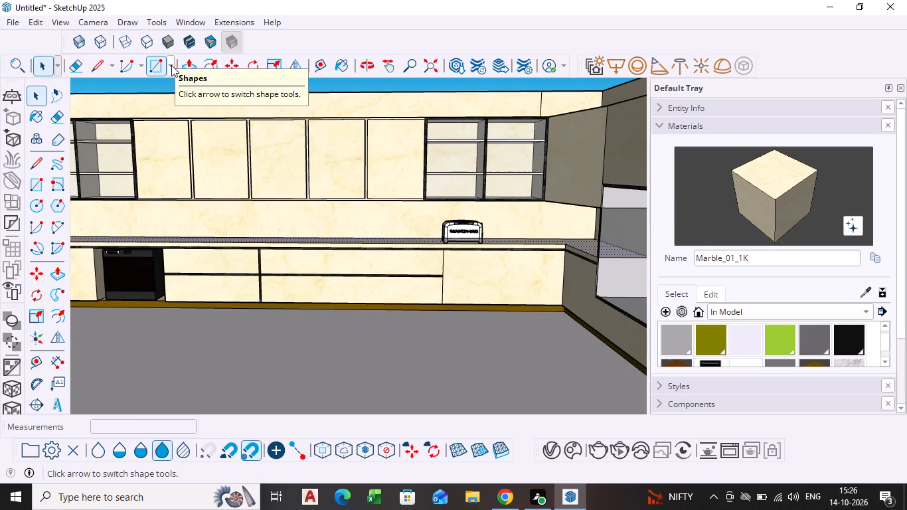
pyautogui.click(199, 21)
pyautogui.click(232, 129)
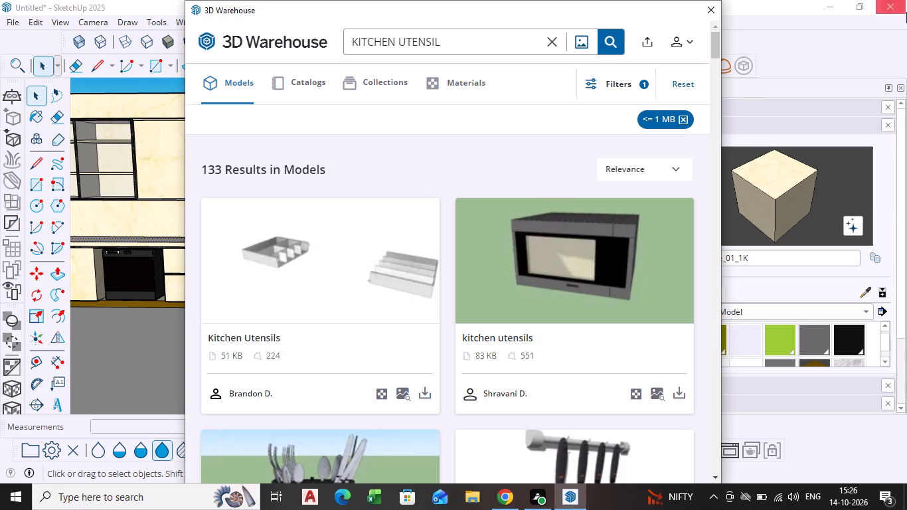
# Browse the KITCHEN UTENSIL models of up to 1 MB for another accessory that suits the countertop.
pyautogui.scroll(-11, 355, 319)
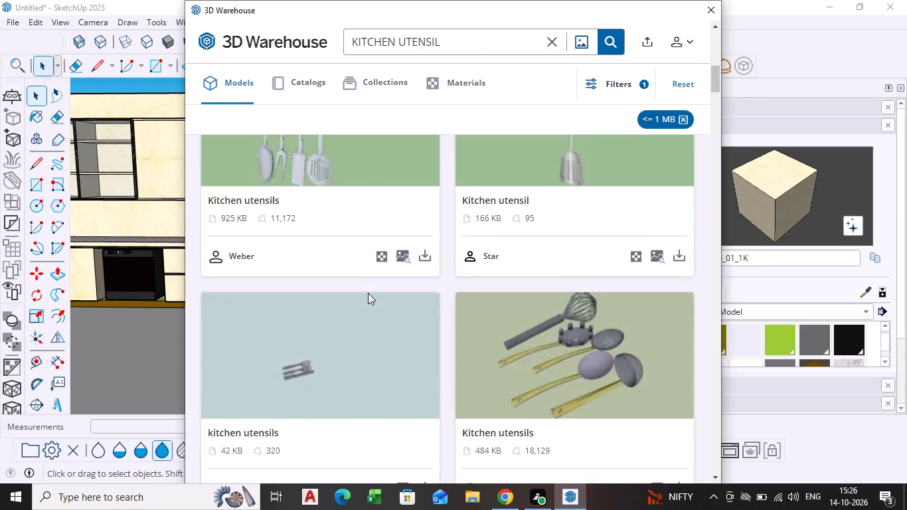
pyautogui.scroll(-6, 368, 293)
pyautogui.scroll(-6, 390, 345)
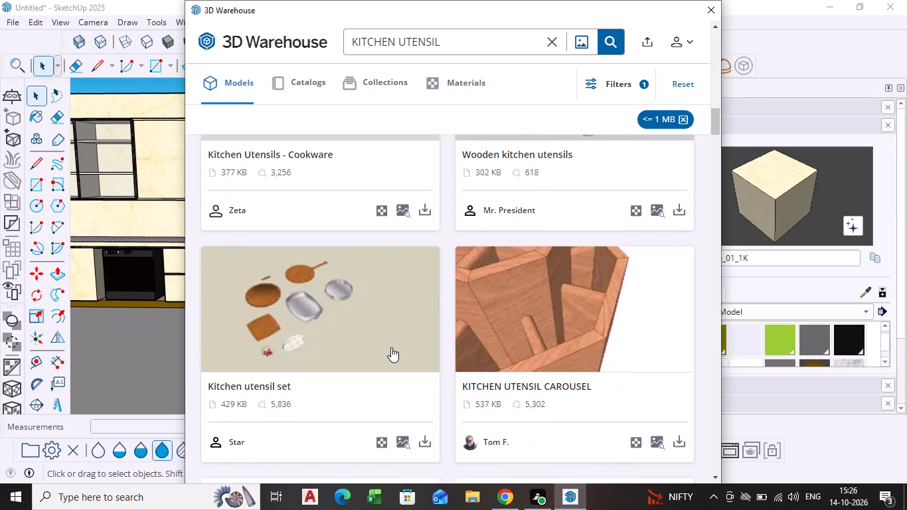
pyautogui.scroll(-12, 391, 347)
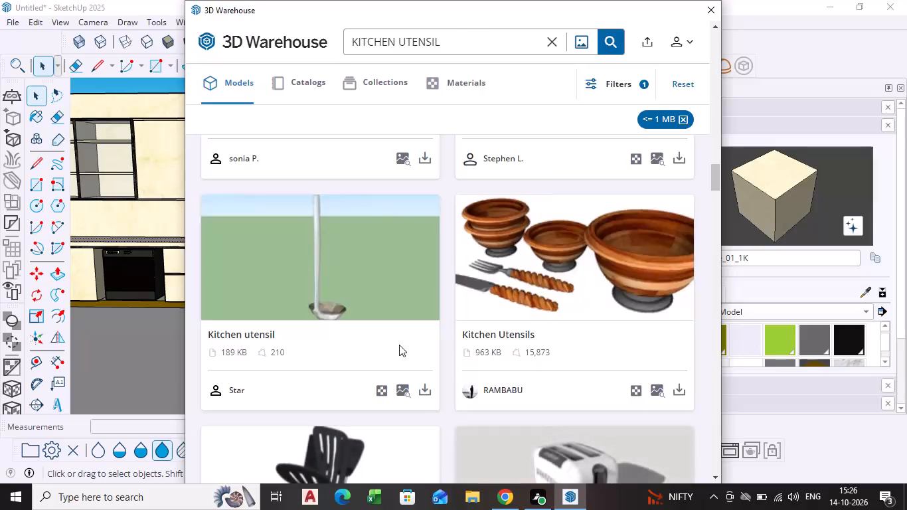
pyautogui.scroll(-14, 399, 345)
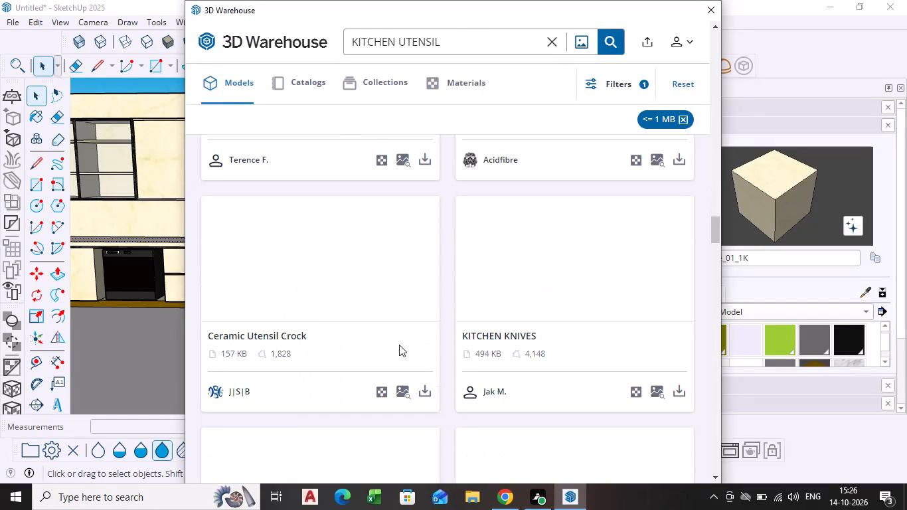
pyautogui.scroll(-4, 437, 333)
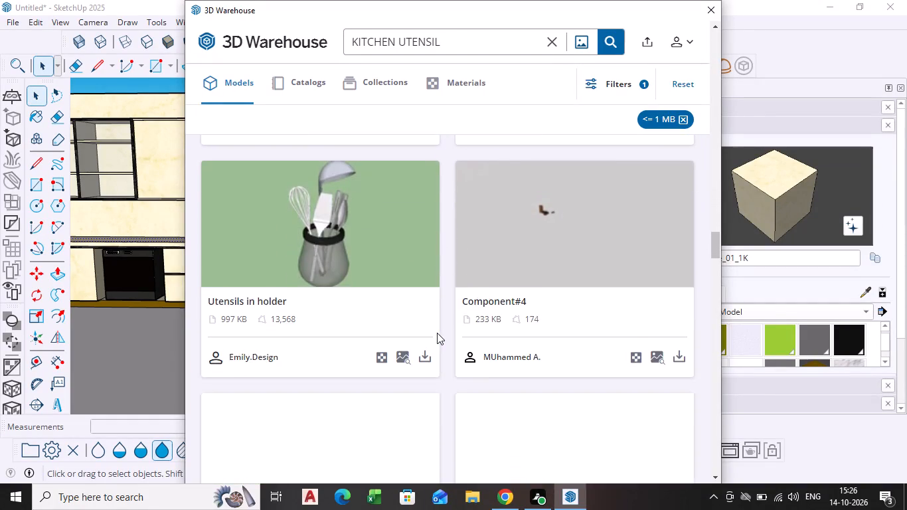
pyautogui.scroll(-3, 437, 333)
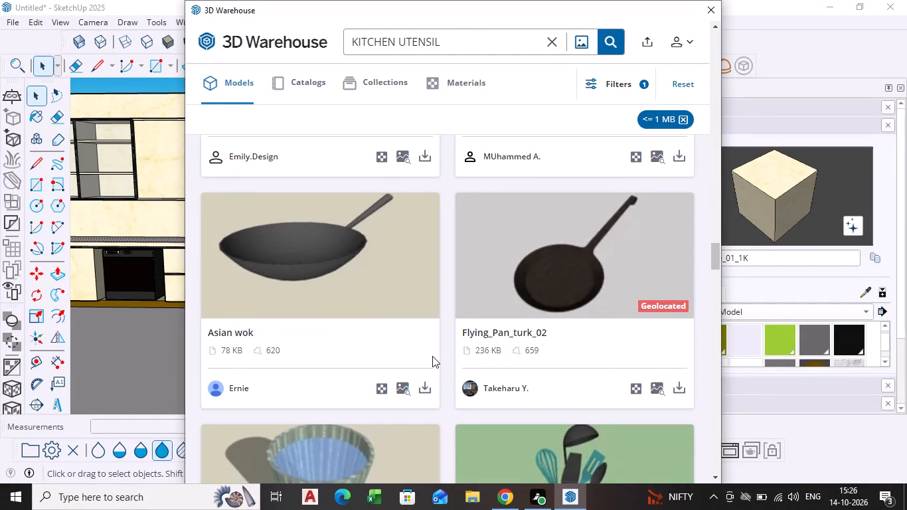
pyautogui.scroll(-6, 436, 357)
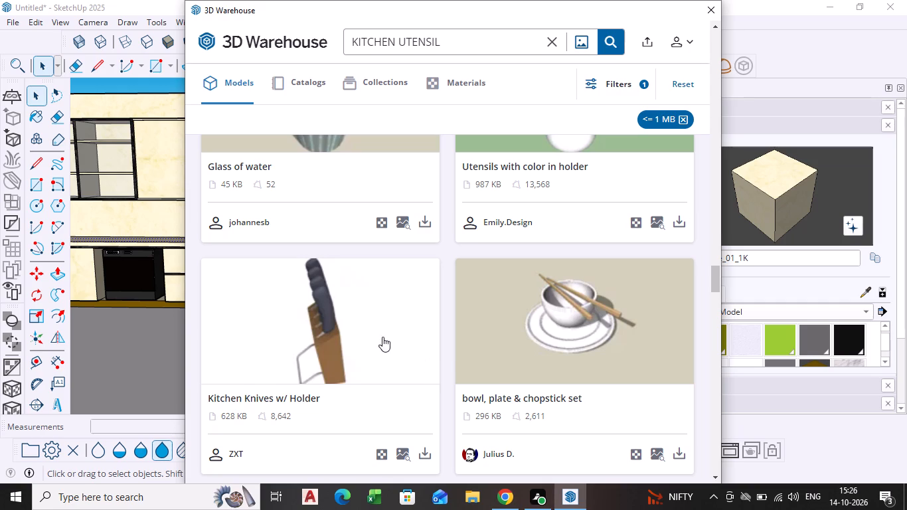
pyautogui.scroll(-1, 489, 365)
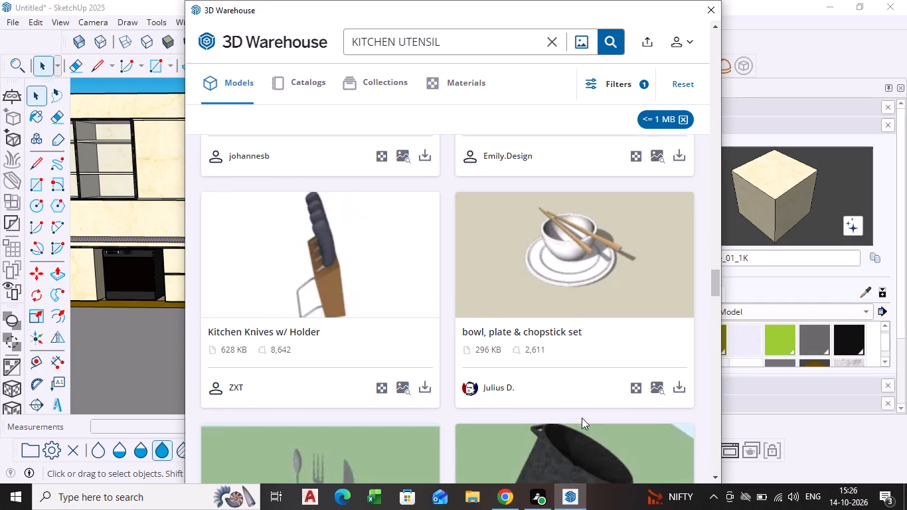
pyautogui.scroll(-3, 502, 365)
pyautogui.scroll(-4, 458, 321)
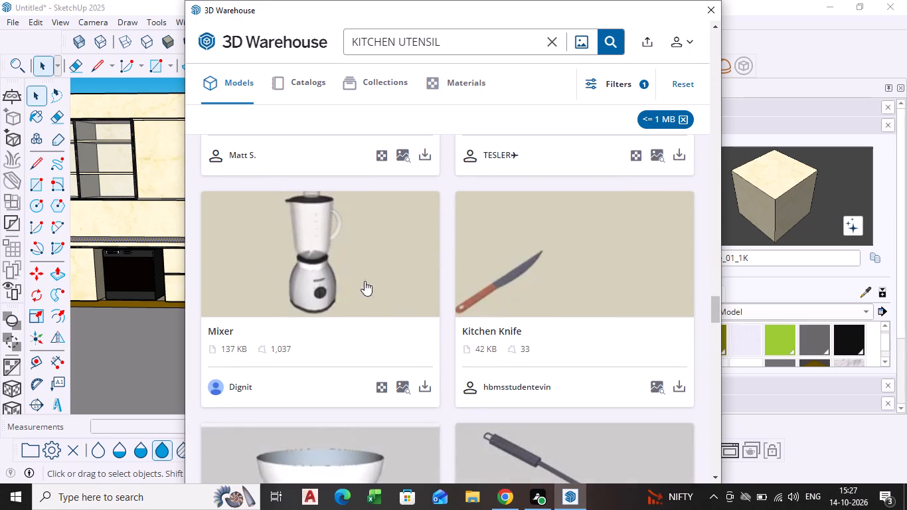
pyautogui.scroll(-7, 403, 326)
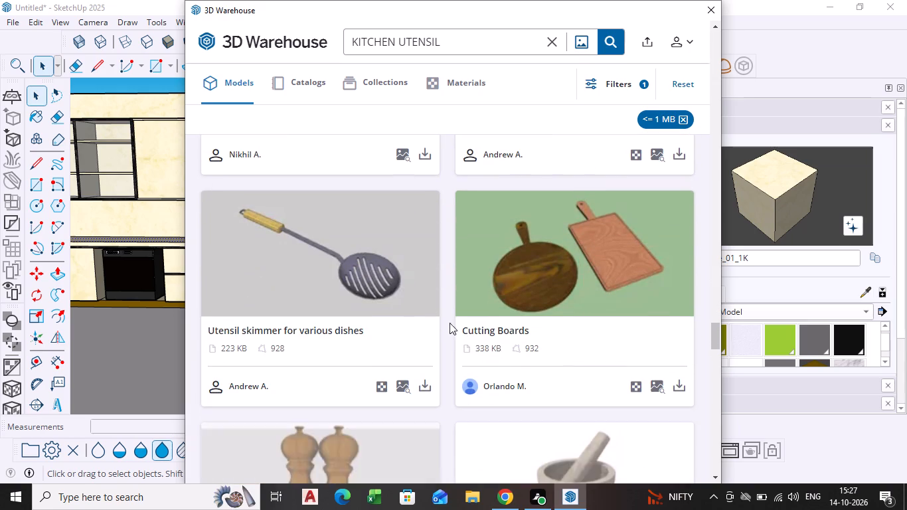
pyautogui.scroll(-3, 464, 292)
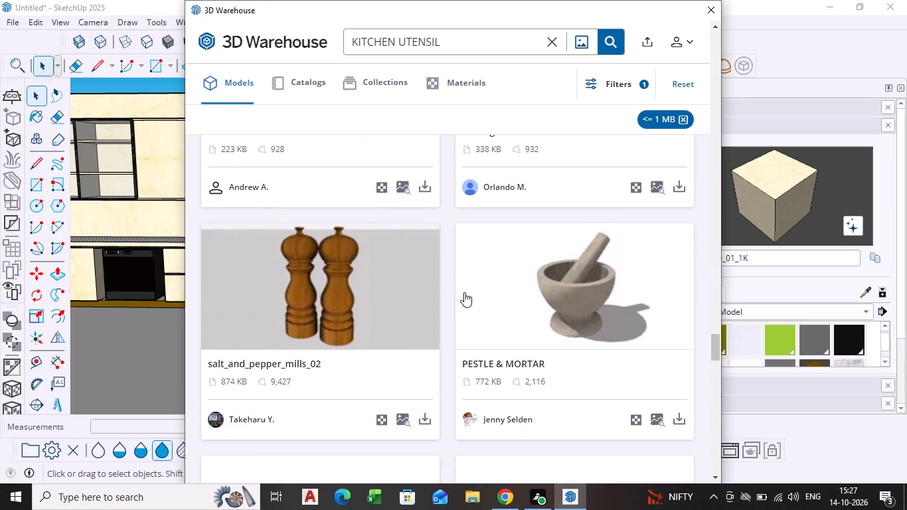
pyautogui.scroll(-6, 548, 359)
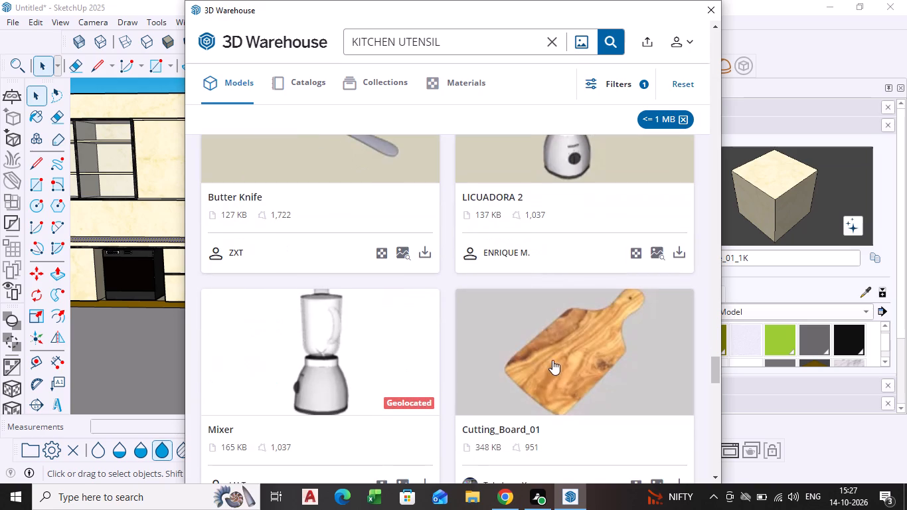
pyautogui.scroll(2, 617, 341)
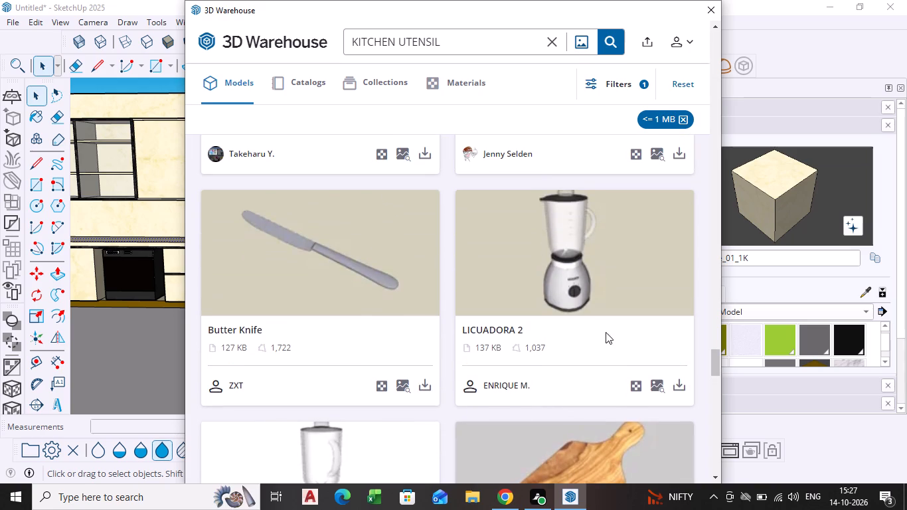
pyautogui.scroll(-3, 603, 332)
pyautogui.scroll(-2, 451, 370)
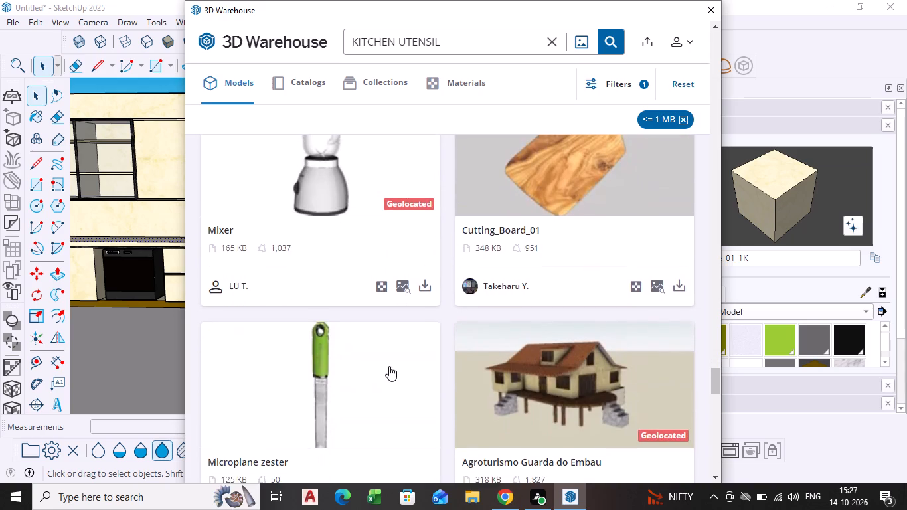
pyautogui.scroll(-8, 389, 366)
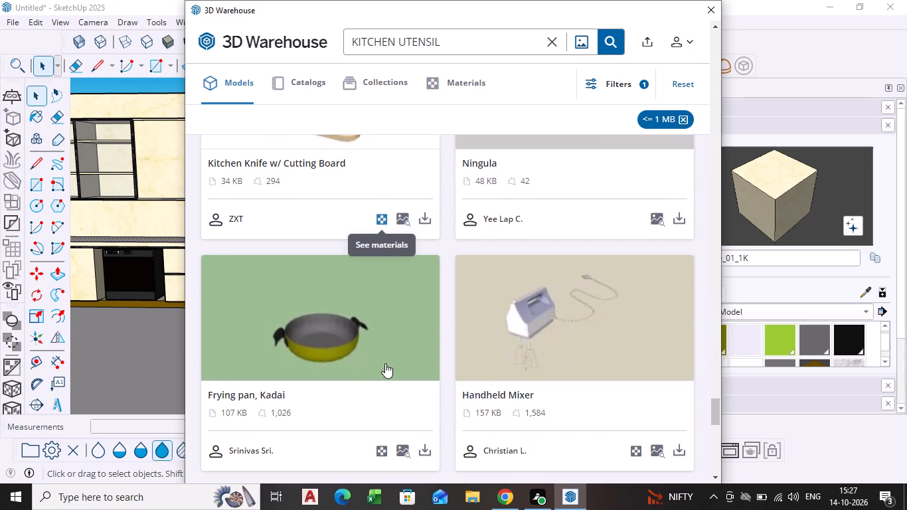
pyautogui.scroll(-6, 385, 363)
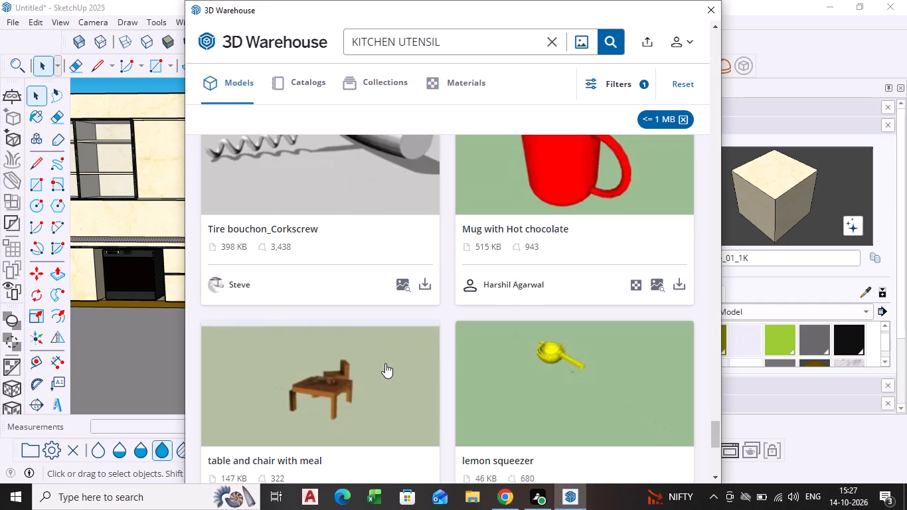
pyautogui.scroll(-6, 388, 357)
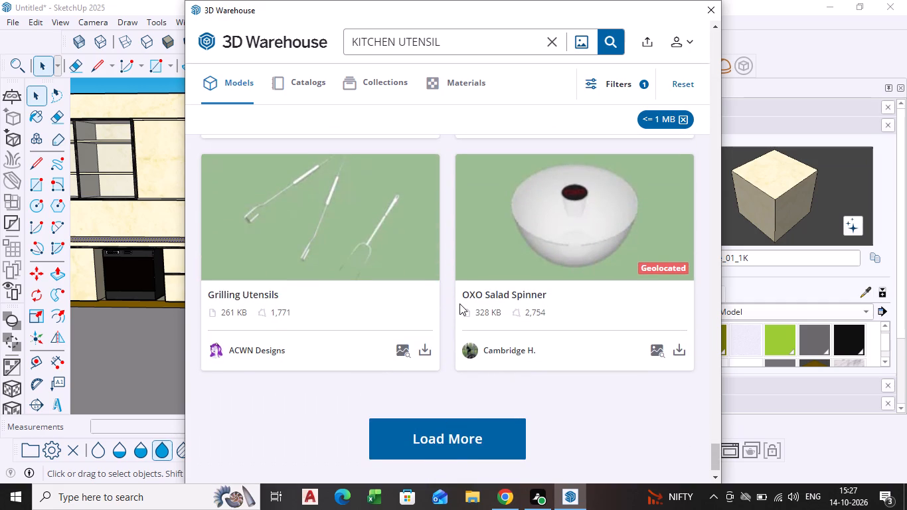
pyautogui.scroll(11, 459, 303)
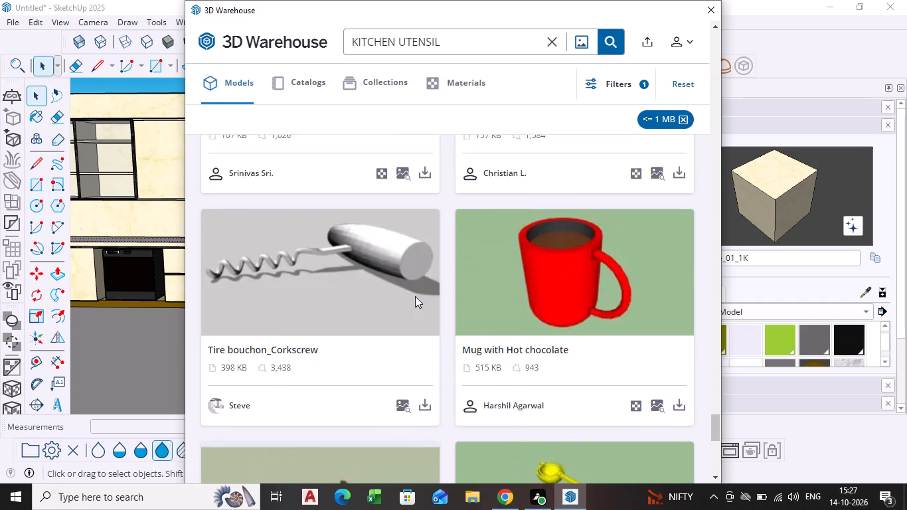
pyautogui.scroll(7, 376, 298)
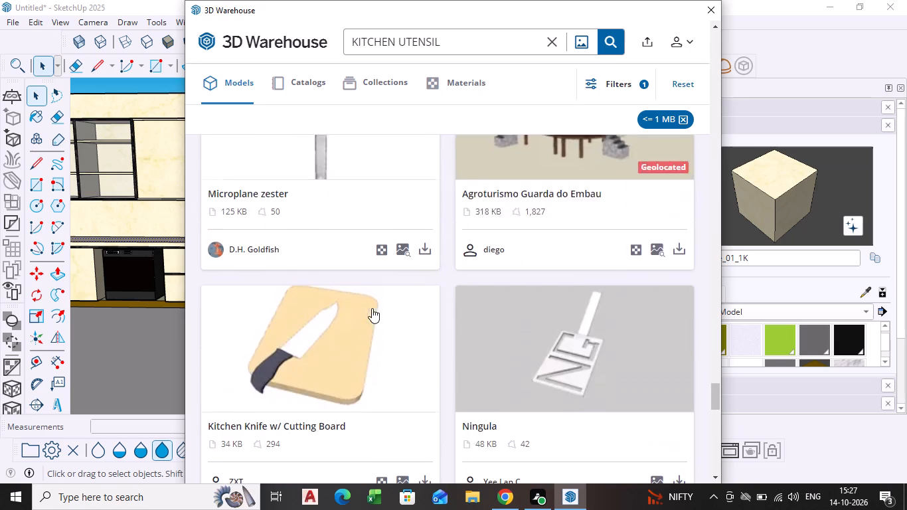
pyautogui.scroll(4, 372, 308)
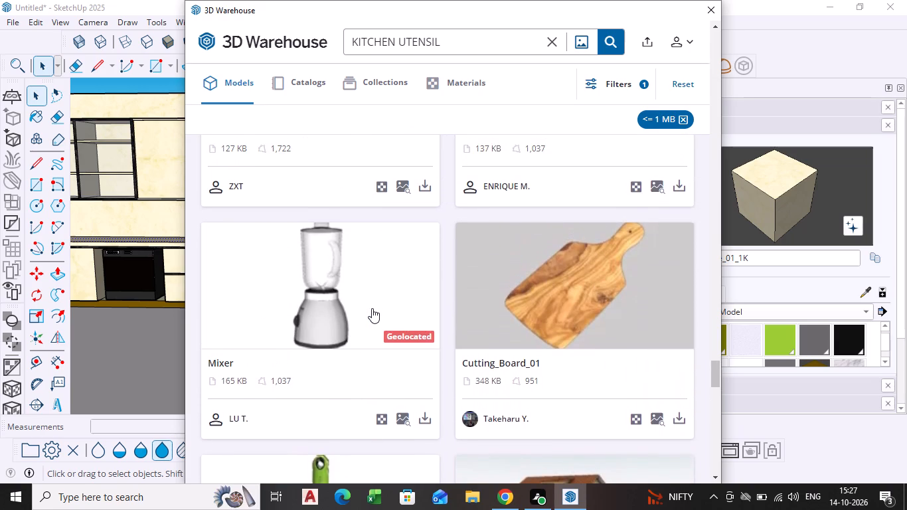
pyautogui.scroll(2, 370, 307)
pyautogui.scroll(-2, 370, 307)
pyautogui.scroll(2, 648, 264)
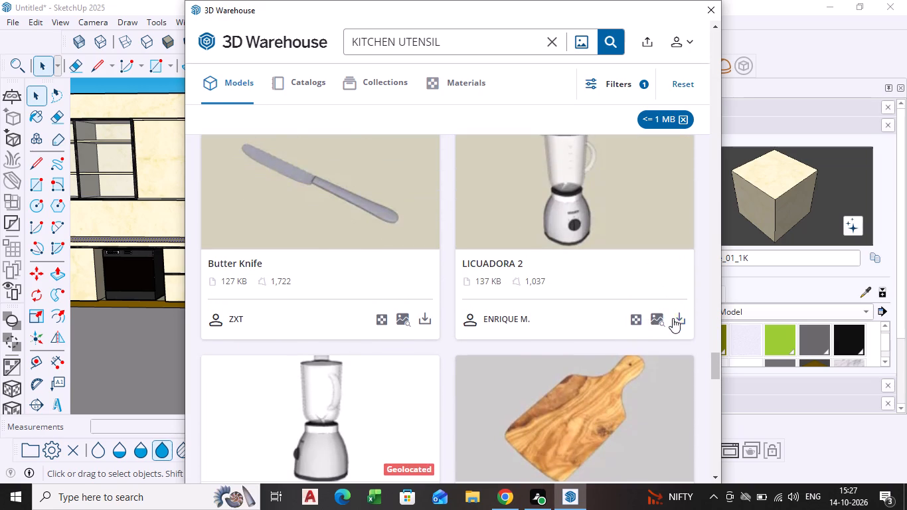
# Load the LICUADORA 2 blender model and place it on the countertop between the toaster and the room corner.
pyautogui.click(683, 318)
pyautogui.click(416, 262)
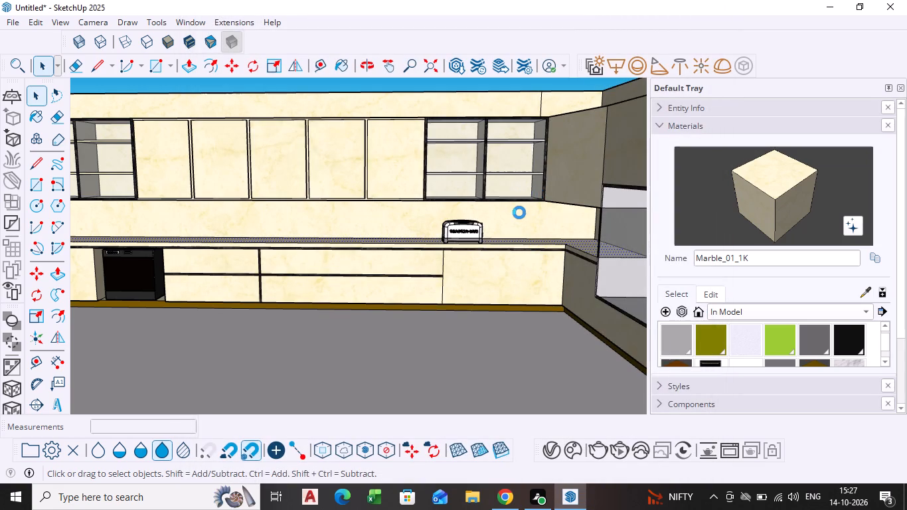
pyautogui.scroll(6, 517, 218)
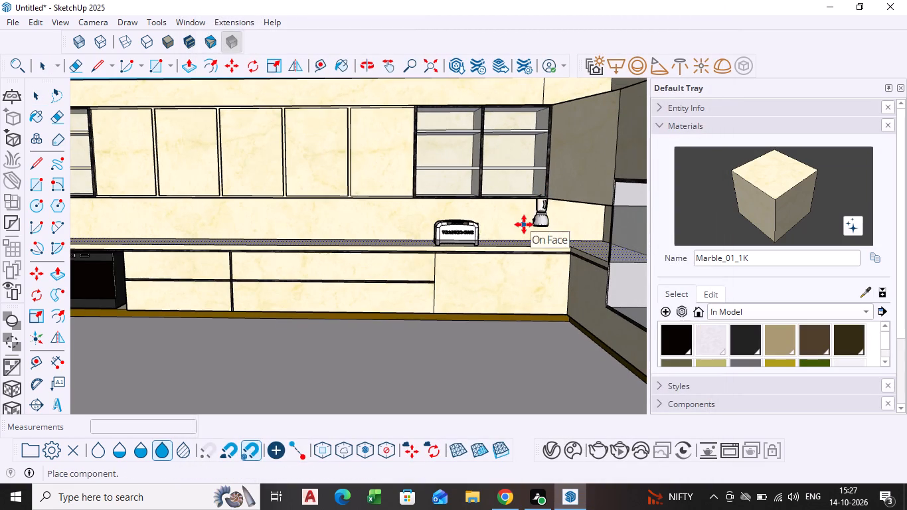
pyautogui.scroll(8, 529, 223)
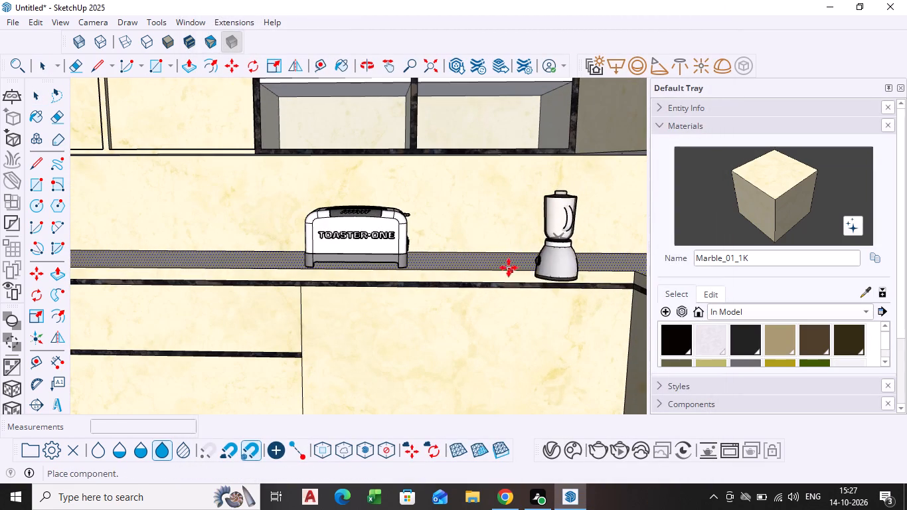
pyautogui.moveTo(507, 257); pyautogui.dragTo(447, 321, button='middle')
pyautogui.scroll(4, 467, 292)
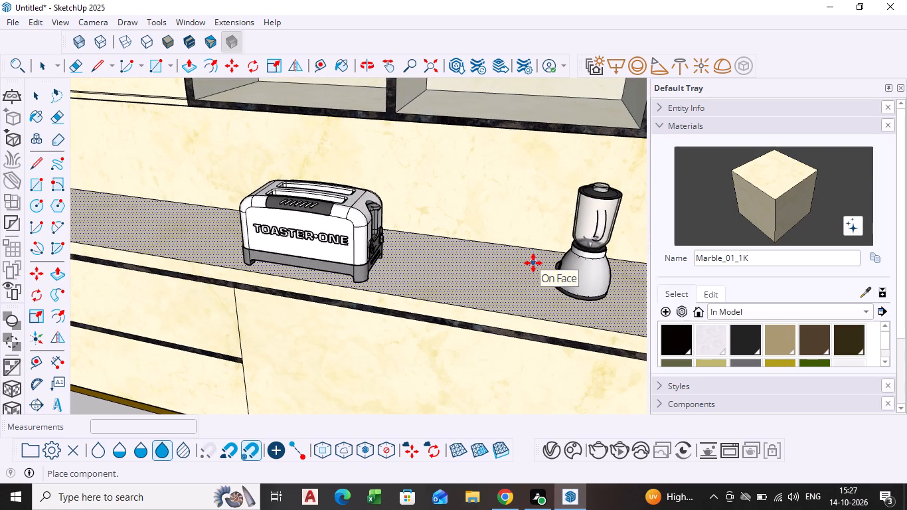
pyautogui.click(533, 263)
pyautogui.press('space')
# Scale the blender along the green axis from its handle side to make it wider.
pyautogui.scroll(-8, 483, 334)
pyautogui.moveTo(473, 347); pyautogui.dragTo(535, 299, button='middle')
pyautogui.press('space')
pyautogui.click(480, 343)
pyautogui.scroll(-7, 450, 306)
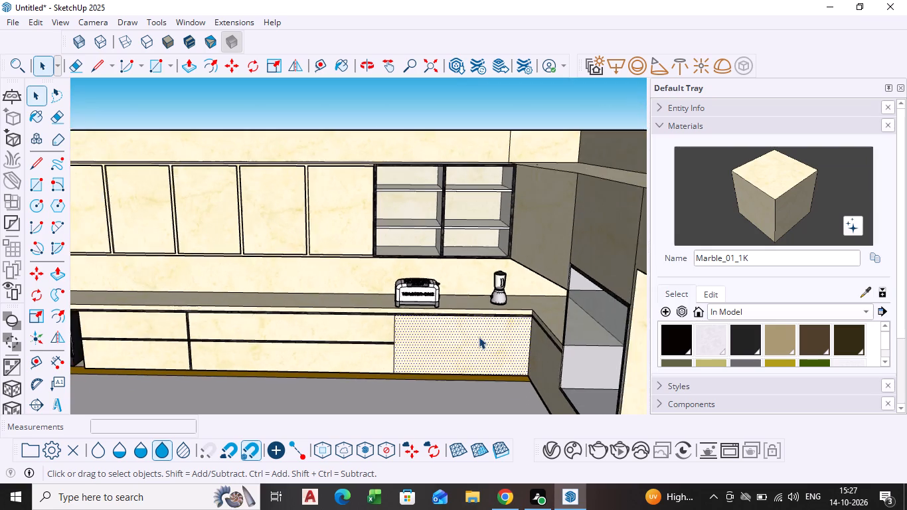
pyautogui.scroll(-1, 479, 337)
pyautogui.moveTo(480, 341); pyautogui.dragTo(544, 290, button='middle')
pyautogui.scroll(7, 487, 313)
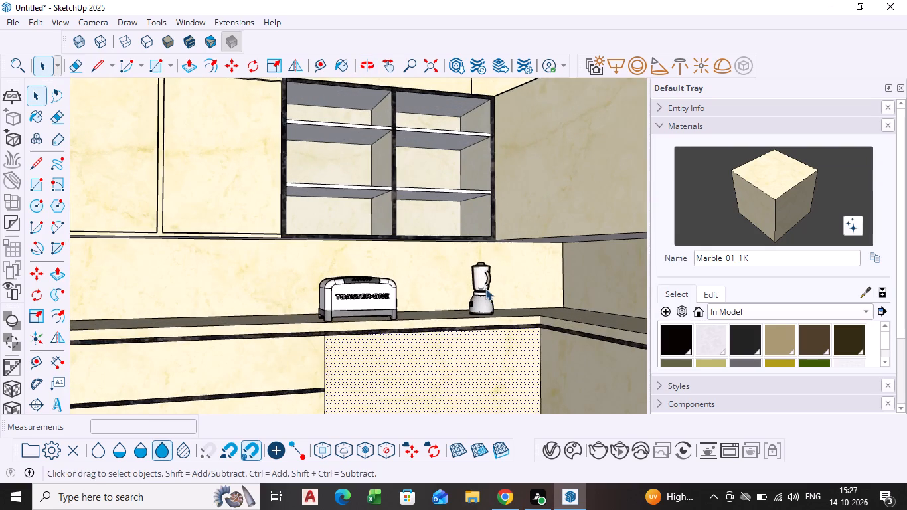
pyautogui.click(485, 288)
pyautogui.click(37, 312)
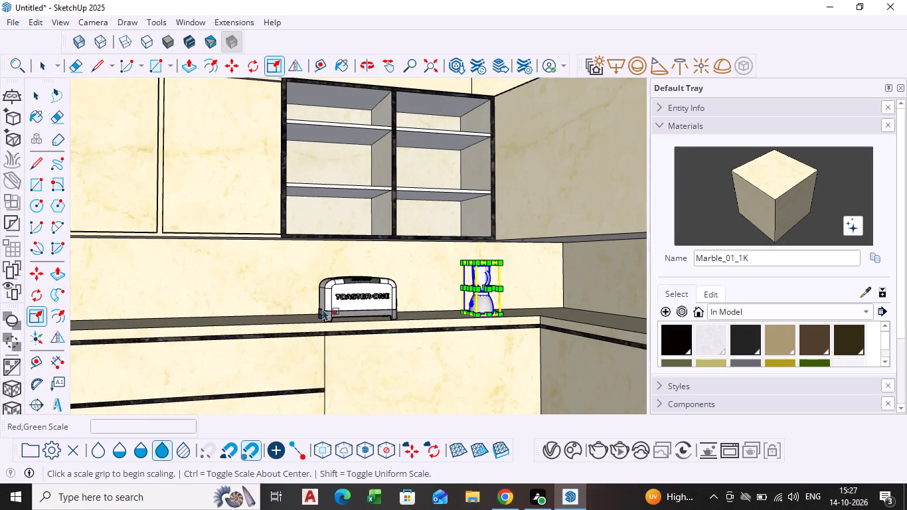
pyautogui.scroll(4, 417, 301)
pyautogui.scroll(7, 523, 282)
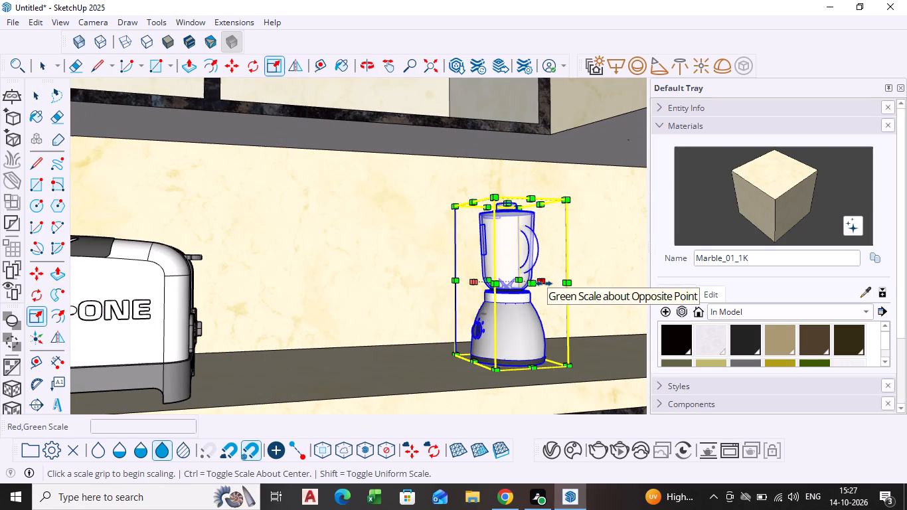
pyautogui.click(544, 284)
pyautogui.click(588, 295)
# Enlarge the blender's footprint by scaling about 1.47 along the red axis, 1.24 along green, and slightly more along red, leaving it deselected.
pyautogui.moveTo(507, 312); pyautogui.dragTo(507, 321, button='middle')
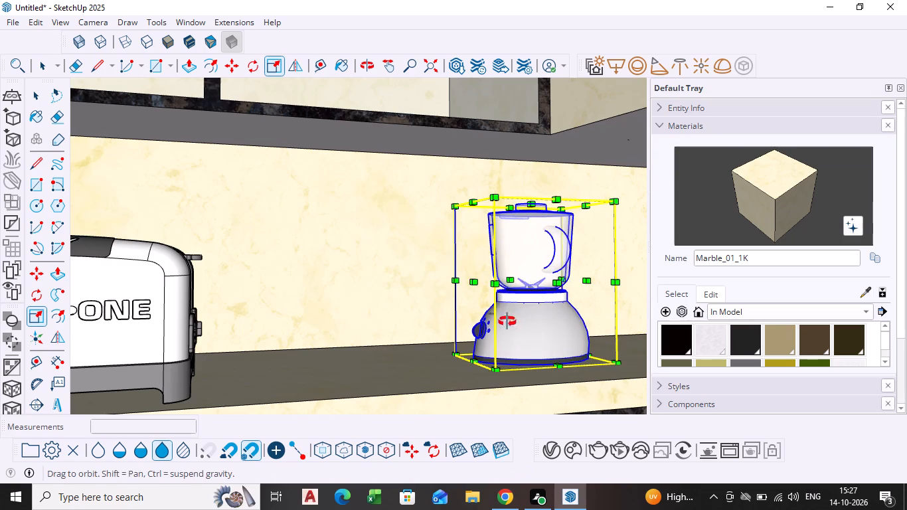
pyautogui.moveTo(507, 321); pyautogui.dragTo(592, 412, button='middle')
pyautogui.click(542, 272)
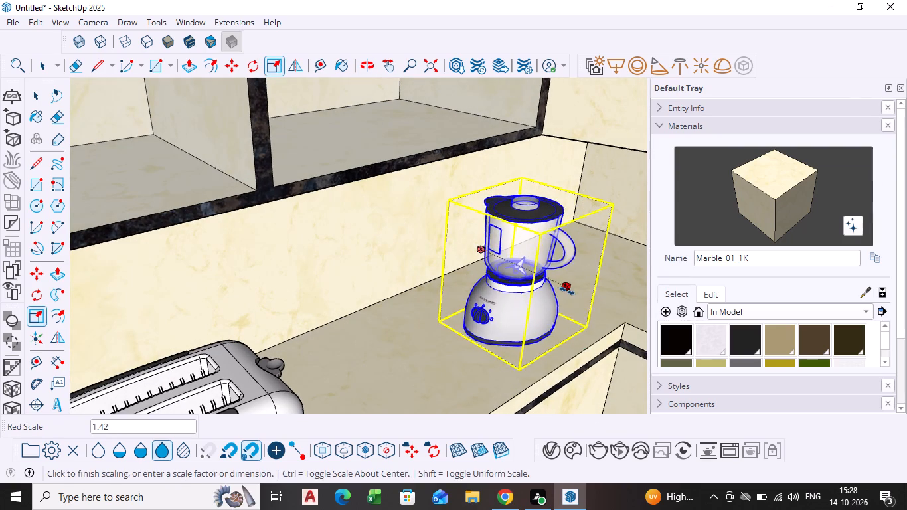
pyautogui.click(567, 291)
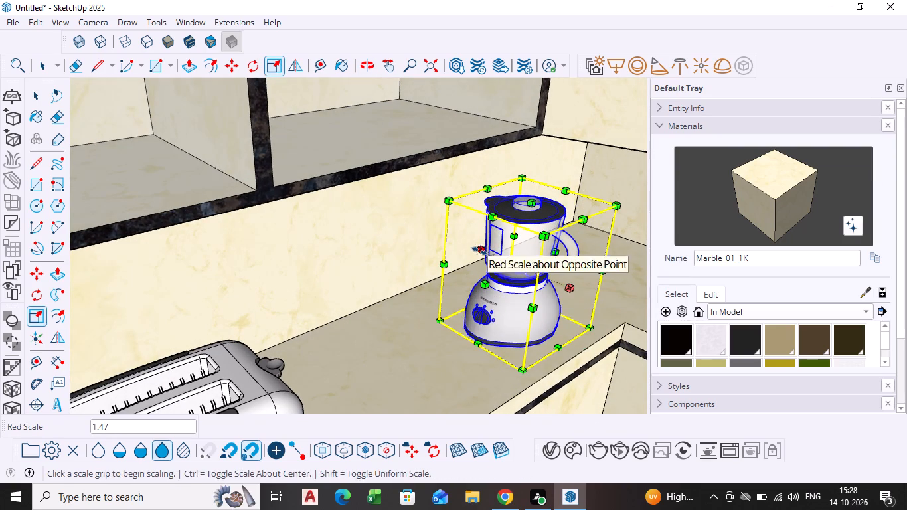
pyautogui.click(482, 285)
pyautogui.click(459, 285)
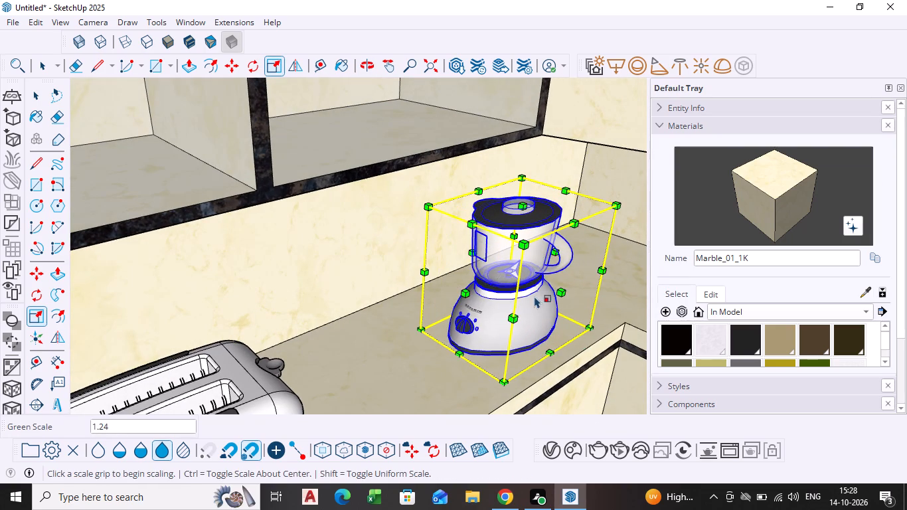
pyautogui.click(563, 290)
pyautogui.click(578, 298)
pyautogui.press('space')
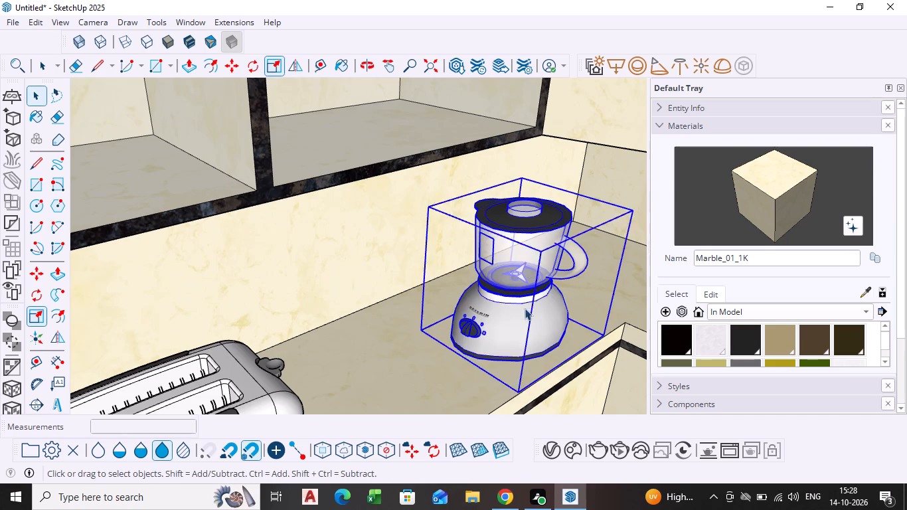
pyautogui.scroll(-20, 481, 310)
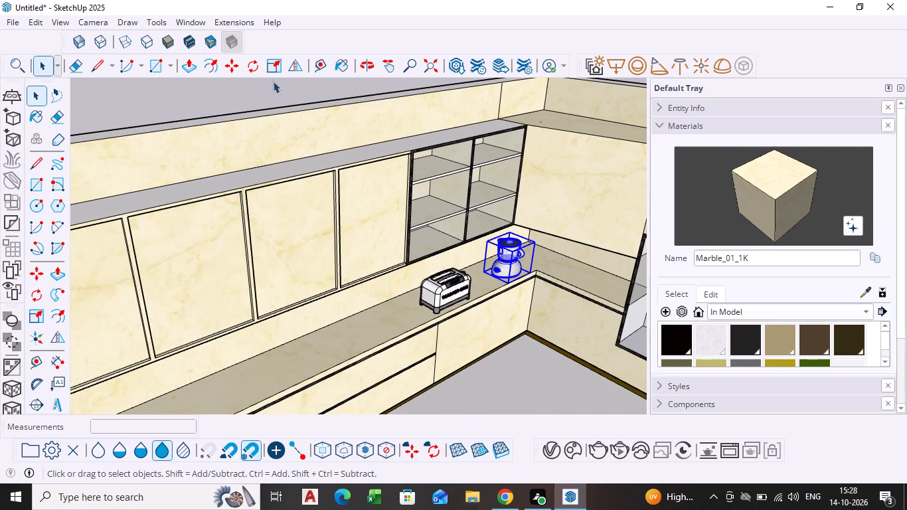
pyautogui.click(179, 98)
# Examine the countertop run and cabinets to judge the toaster and blender in the overall kitchen.
pyautogui.scroll(-3, 377, 209)
pyautogui.moveTo(374, 210); pyautogui.dragTo(289, 131, button='middle')
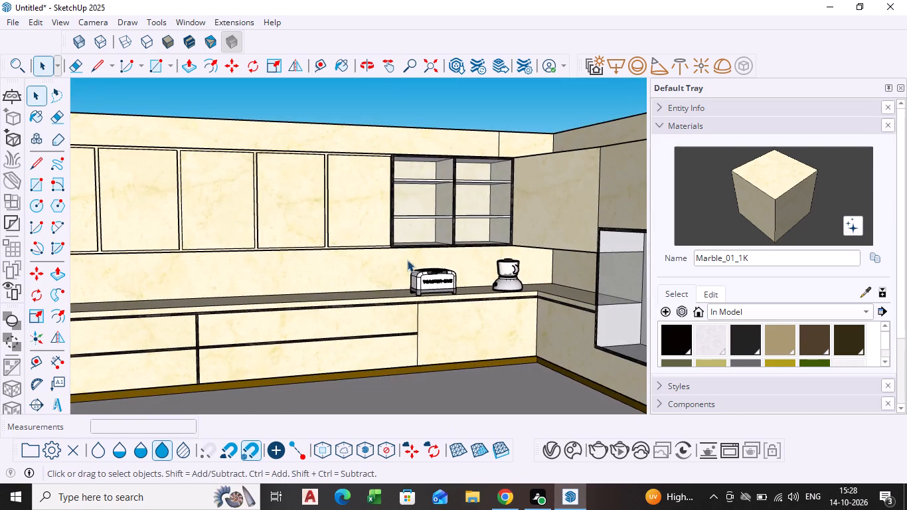
pyautogui.scroll(2, 430, 298)
pyautogui.scroll(-2, 428, 316)
pyautogui.keyDown('shift'); pyautogui.moveTo(428, 316); pyautogui.dragTo(465, 230, button='middle'); pyautogui.keyUp('shift')
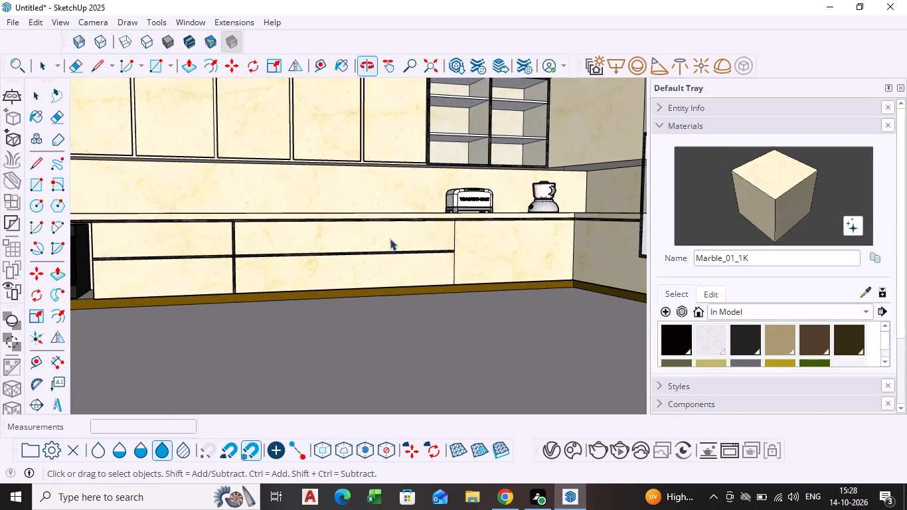
pyautogui.scroll(-5, 371, 244)
pyautogui.keyDown('shift'); pyautogui.moveTo(342, 276); pyautogui.dragTo(394, 280, button='middle'); pyautogui.keyUp('shift')
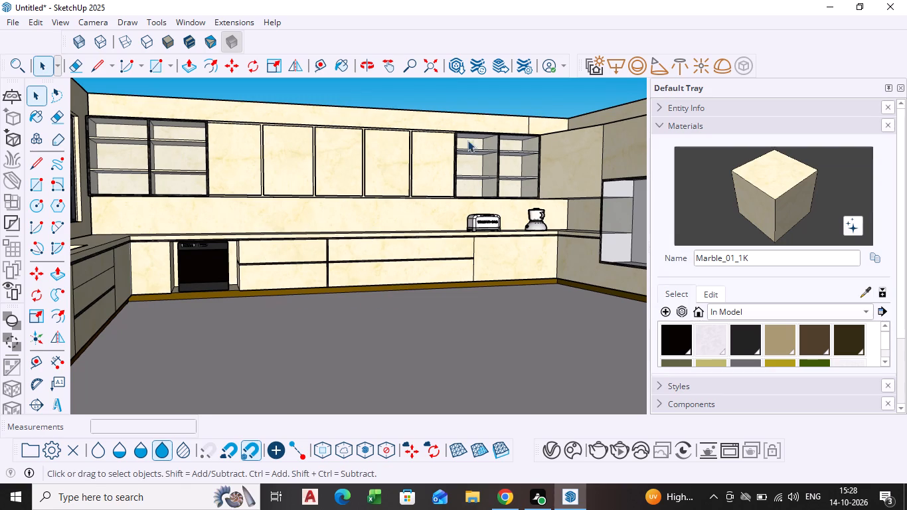
# Reopen 3D Warehouse and search for STOVE, keeping the 1 MB size filter.
pyautogui.click(194, 25)
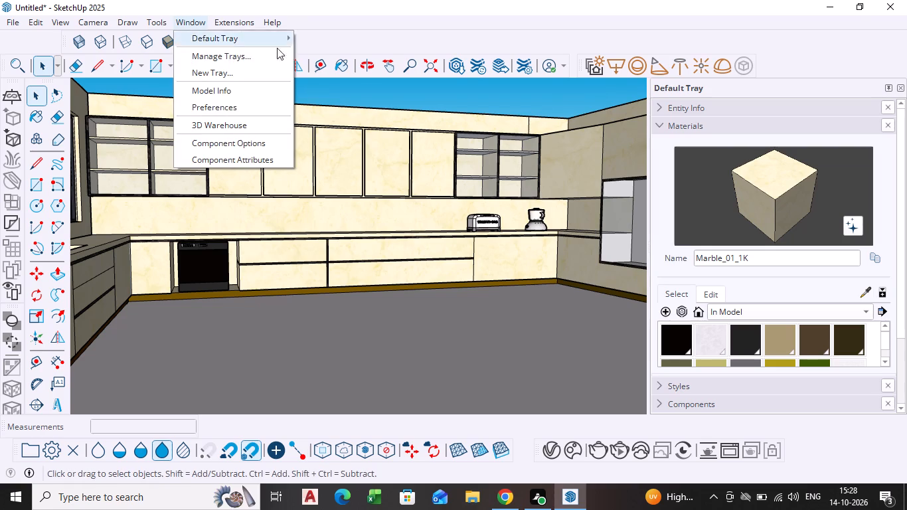
pyautogui.click(214, 127)
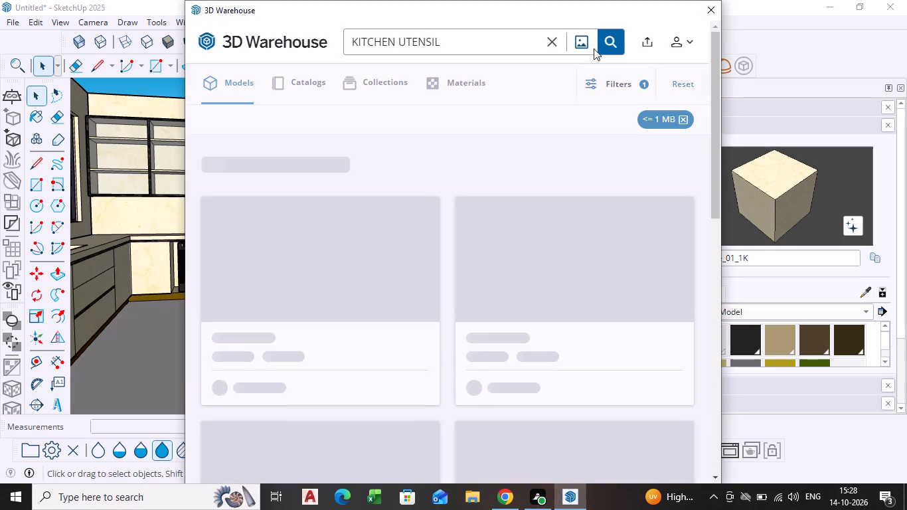
pyautogui.click(546, 38)
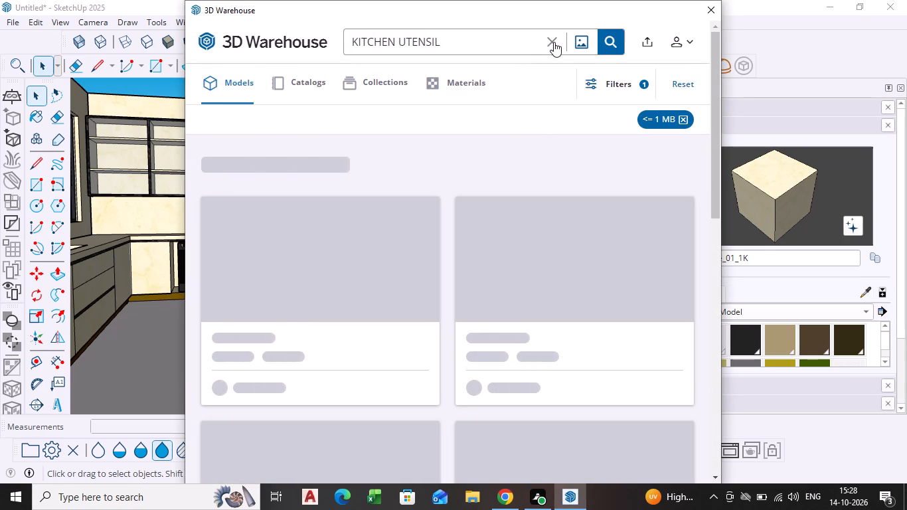
pyautogui.click(554, 42)
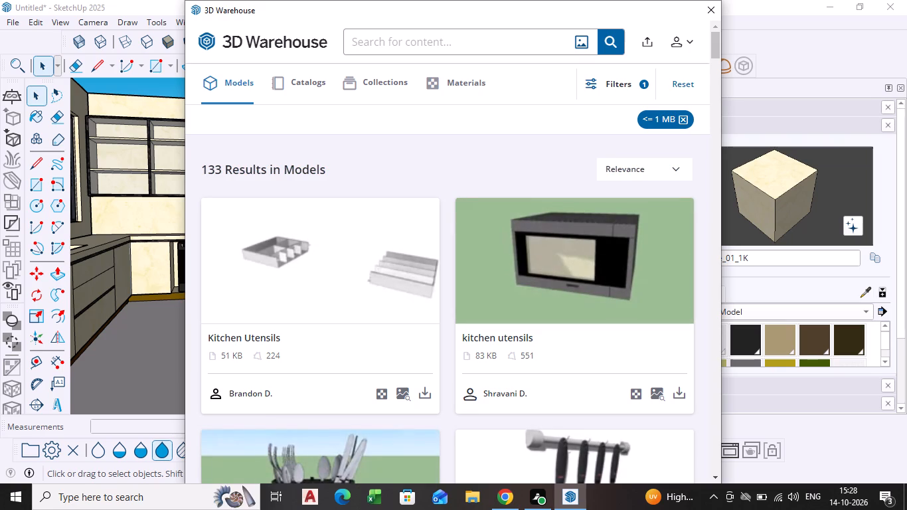
pyautogui.write('STOVE')
pyautogui.press('Return')
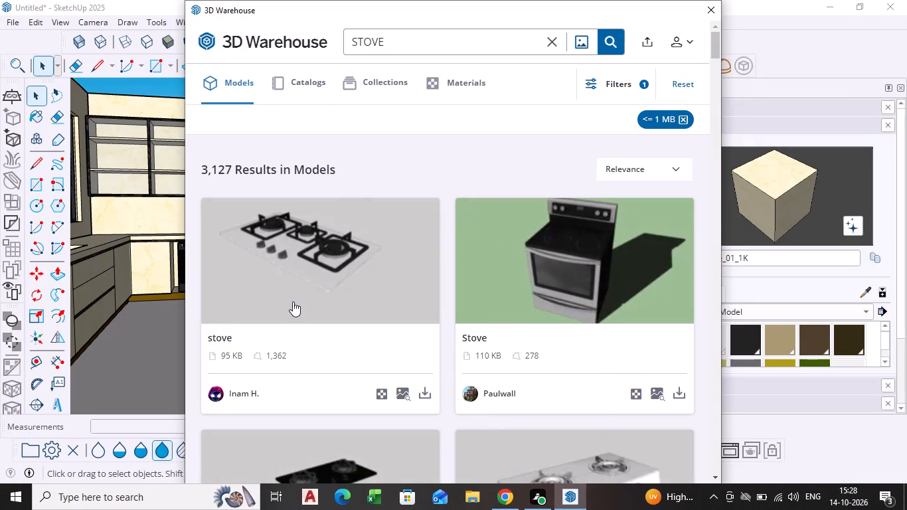
# Browse the STOVE models of up to 1 MB for a hob that suits the countertop.
pyautogui.scroll(-9, 293, 301)
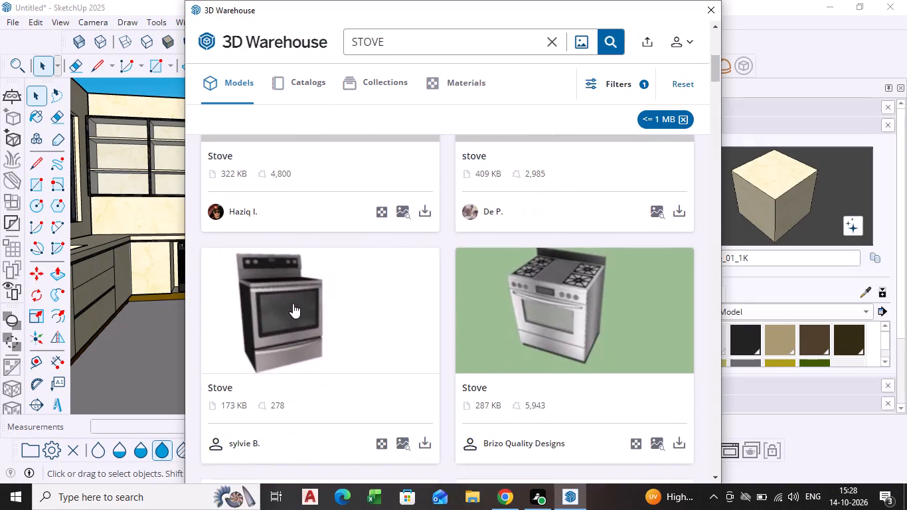
pyautogui.scroll(-8, 293, 303)
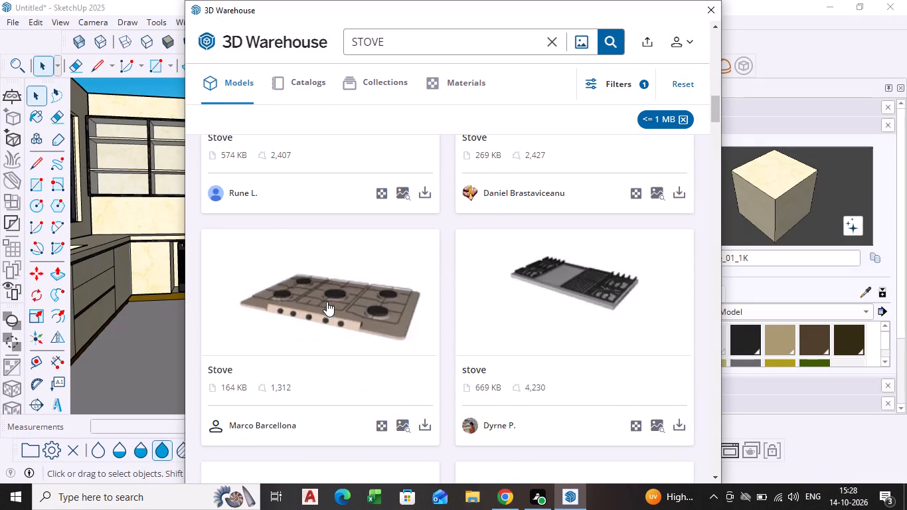
pyautogui.scroll(-8, 412, 318)
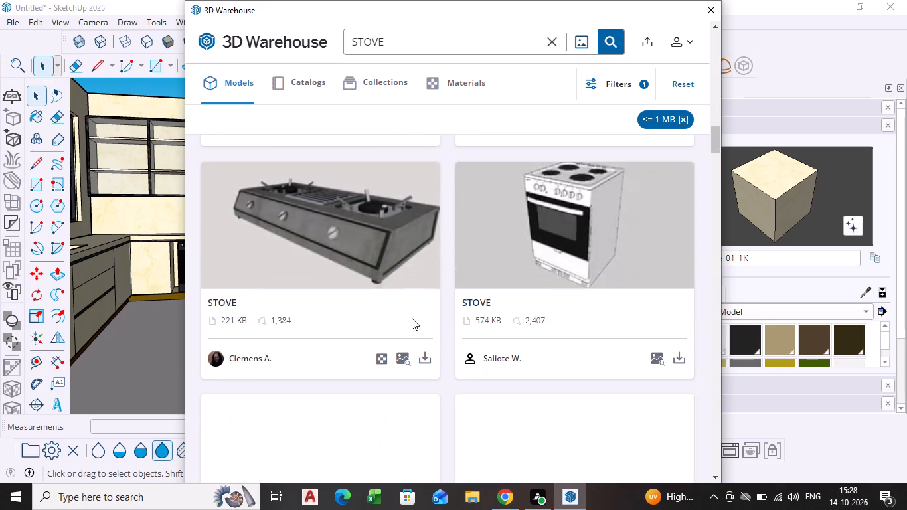
pyautogui.scroll(-3, 412, 318)
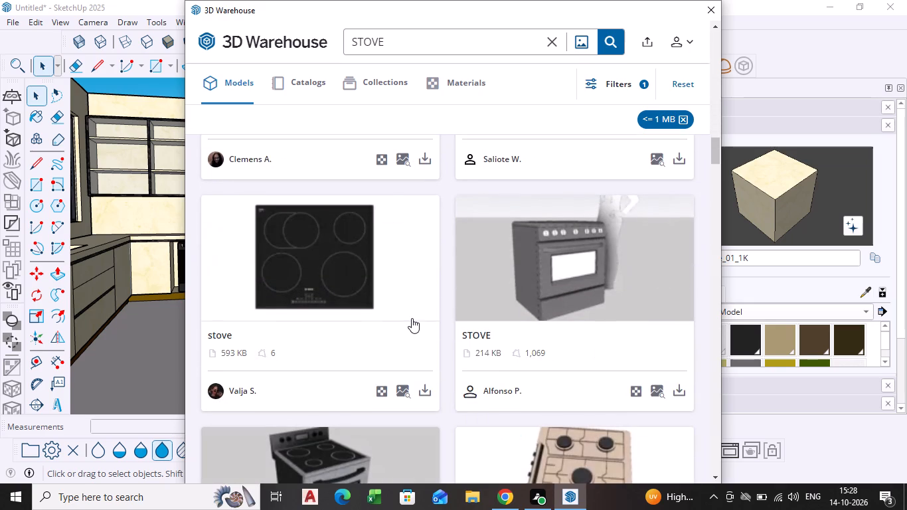
pyautogui.scroll(-5, 412, 318)
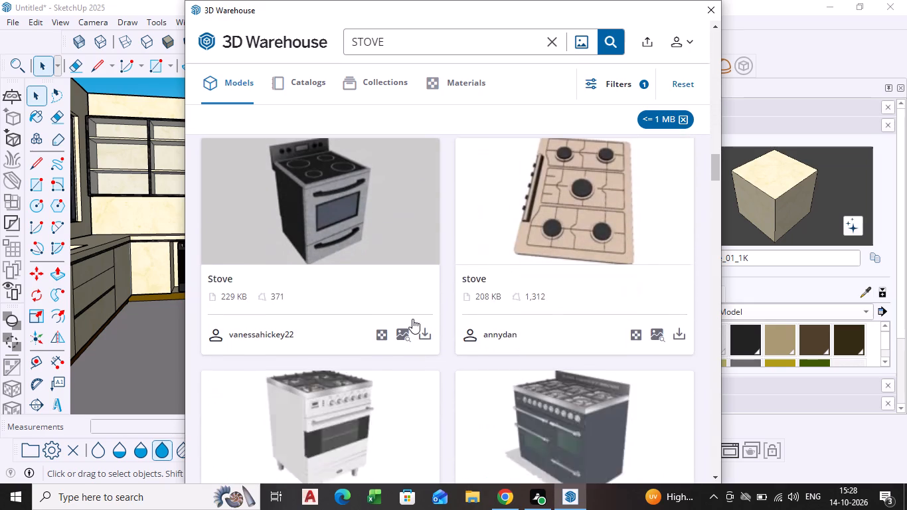
pyautogui.scroll(5, 410, 259)
# Refine the model search to STOVE WITH PAN.
pyautogui.click(427, 39)
pyautogui.press('space')
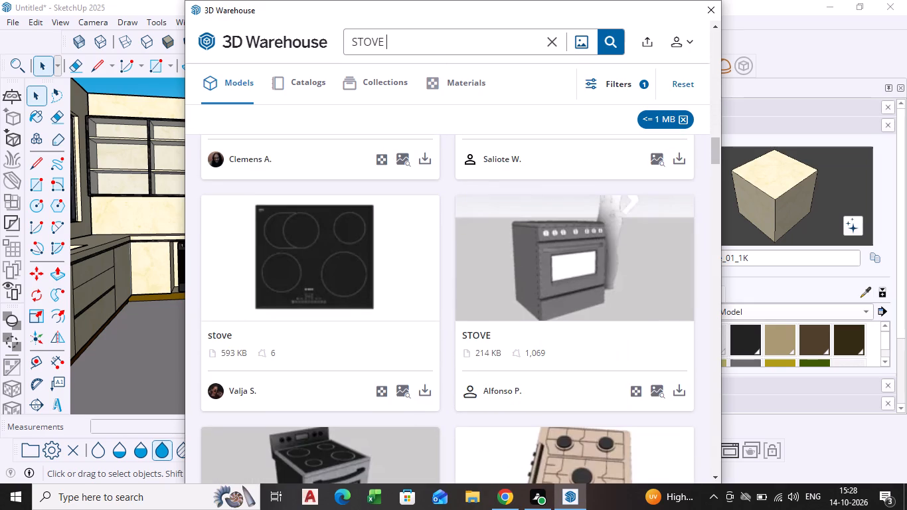
pyautogui.write('WITH PAN')
pyautogui.press('Return')
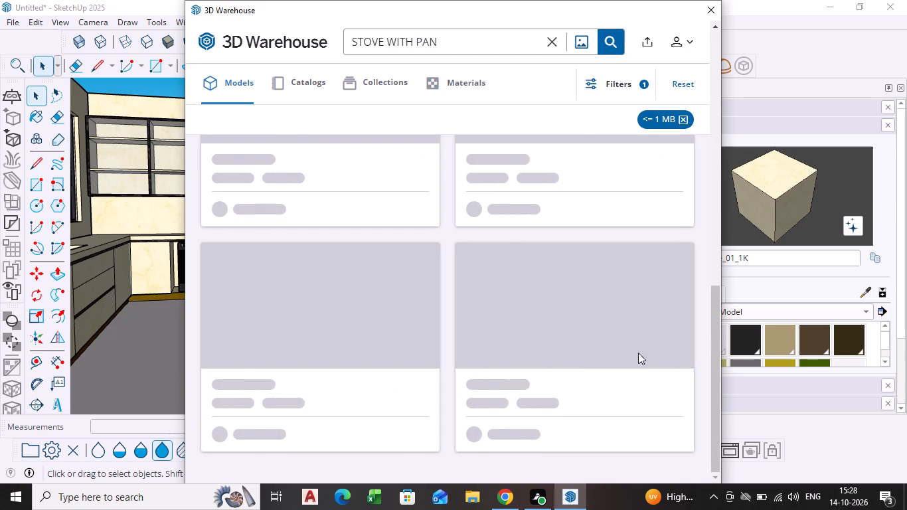
# Browse the STOVE WITH PAN models for a stove fitted with cookware.
pyautogui.scroll(6, 268, 218)
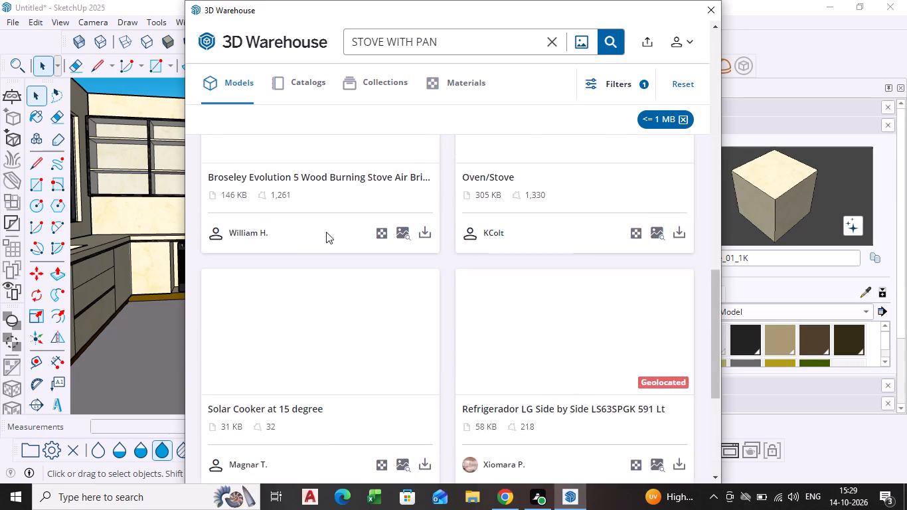
pyautogui.scroll(19, 326, 232)
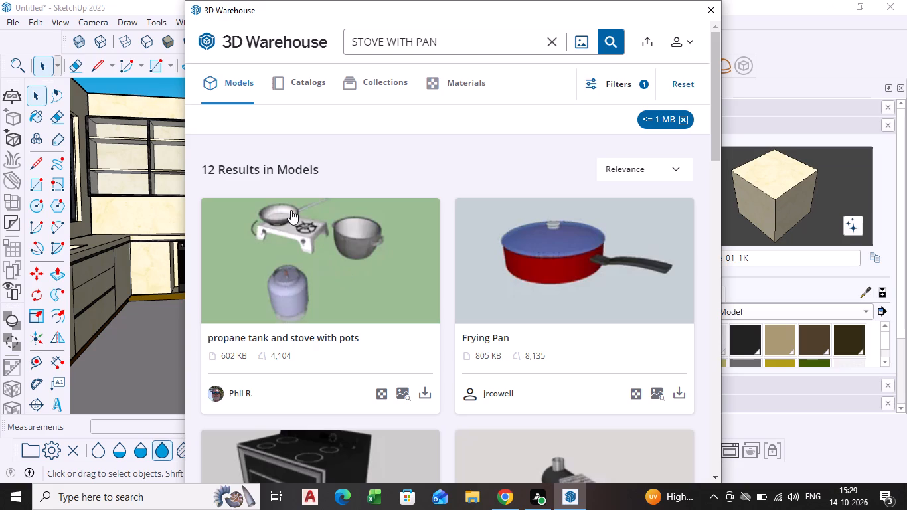
pyautogui.scroll(-4, 335, 347)
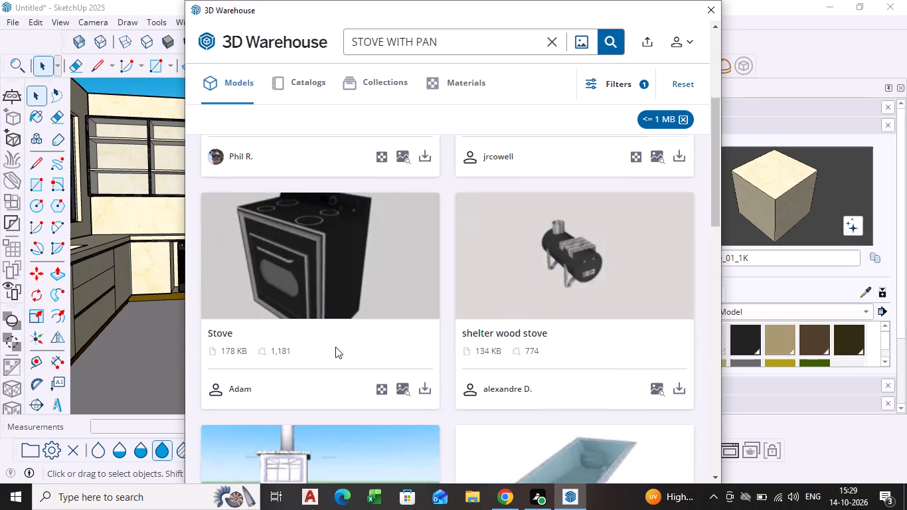
pyautogui.scroll(-6, 335, 347)
pyautogui.scroll(-4, 388, 339)
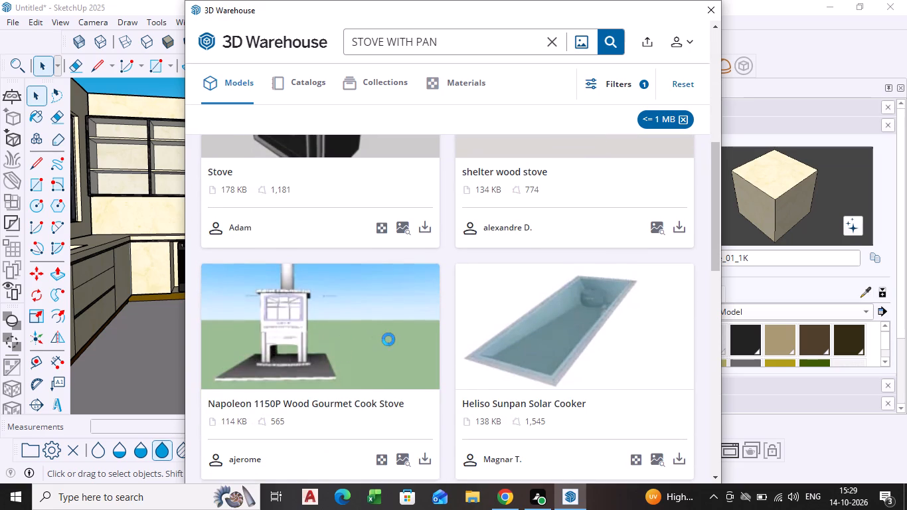
pyautogui.scroll(-2, 386, 364)
pyautogui.scroll(-7, 331, 325)
pyautogui.scroll(4, 333, 326)
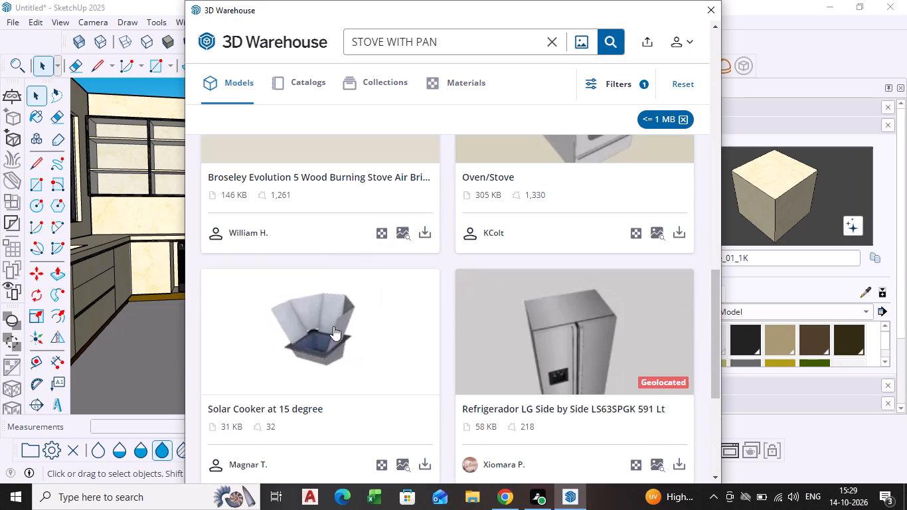
pyautogui.scroll(13, 333, 326)
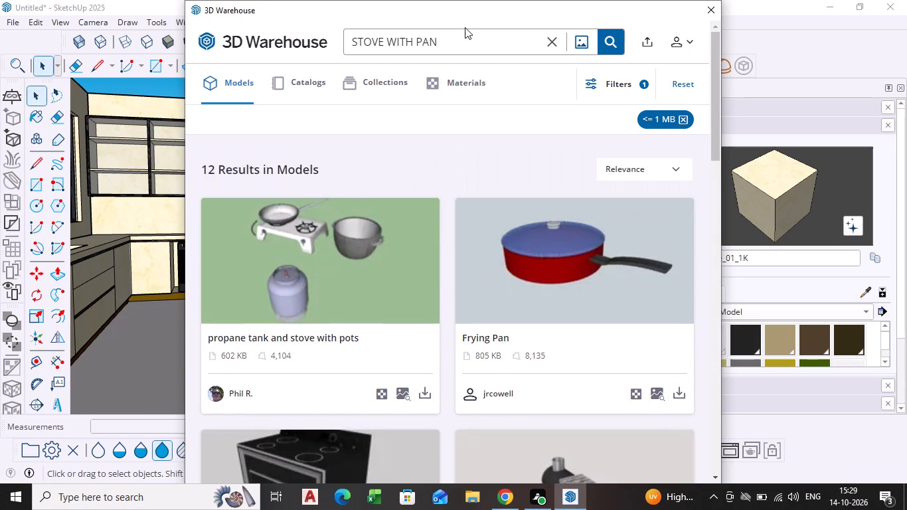
# Shorten the search back to STOVE and run it again.
pyautogui.click(459, 37)
pyautogui.press('BackSpace')
pyautogui.press('BackSpace')
pyautogui.press('BackSpace')
pyautogui.press('BackSpace')
pyautogui.press('BackSpace')
pyautogui.press('BackSpace')
pyautogui.press('BackSpace')
pyautogui.press('BackSpace')
pyautogui.press('Return')
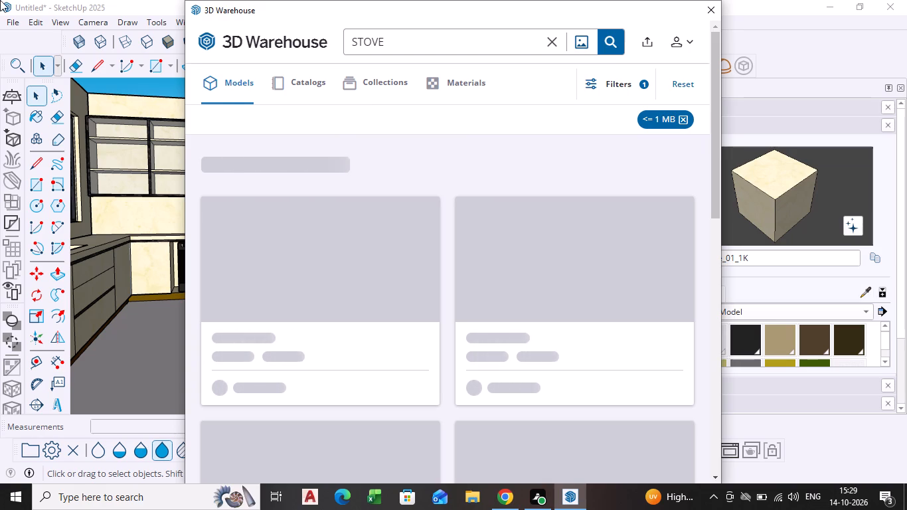
# Browse the STOVE models of up to 1 MB for a gas hob that suits the countertop.
pyautogui.scroll(-2, 313, 259)
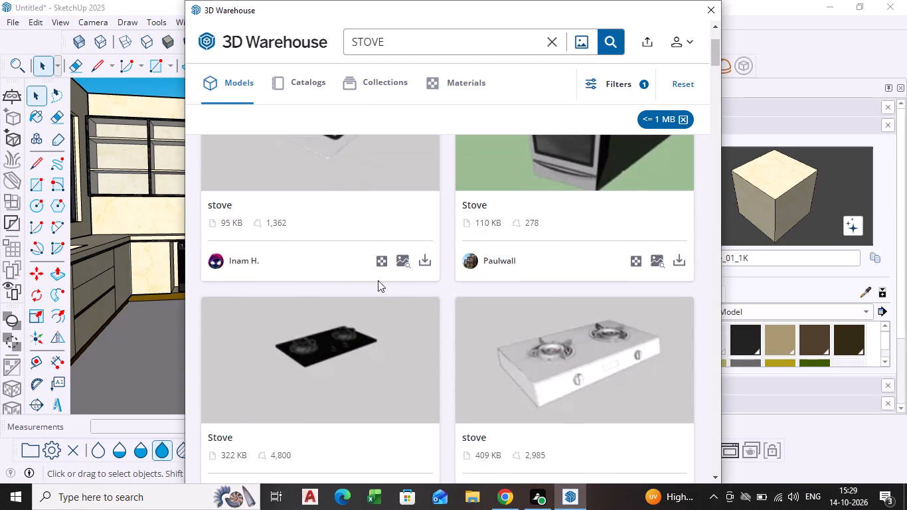
pyautogui.scroll(-7, 402, 284)
pyautogui.scroll(4, 406, 283)
pyautogui.scroll(-3, 406, 283)
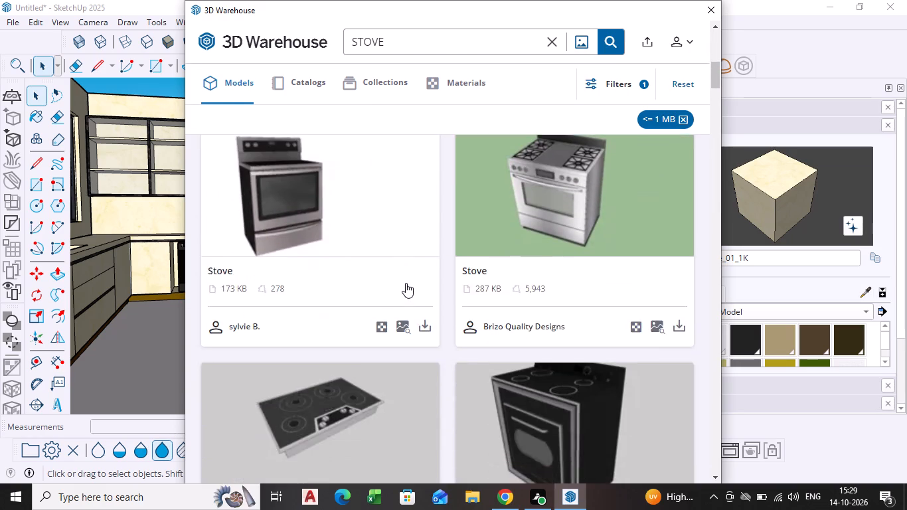
pyautogui.scroll(-12, 406, 283)
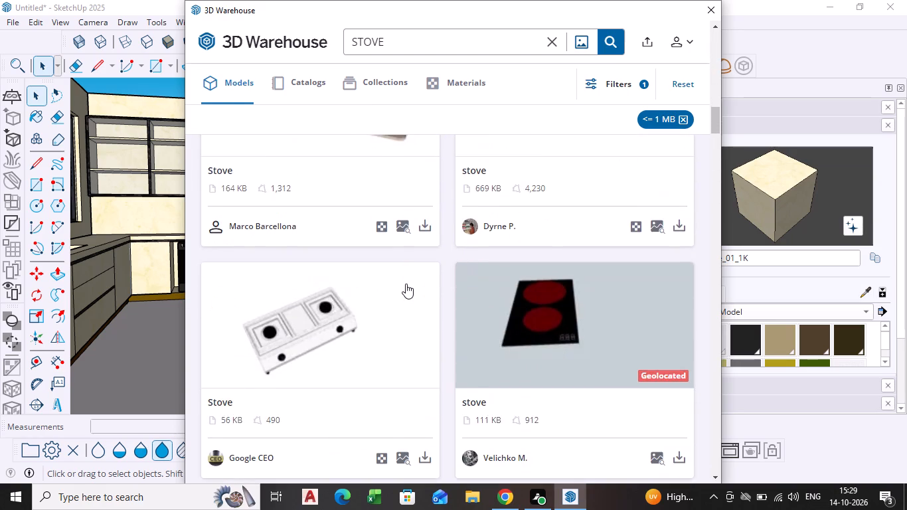
pyautogui.scroll(4, 406, 284)
pyautogui.scroll(-1, 406, 284)
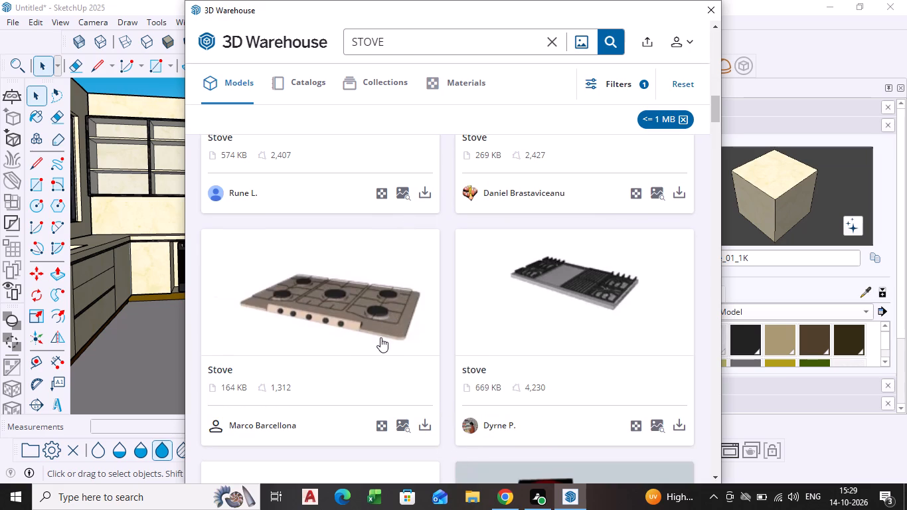
pyautogui.scroll(-6, 380, 337)
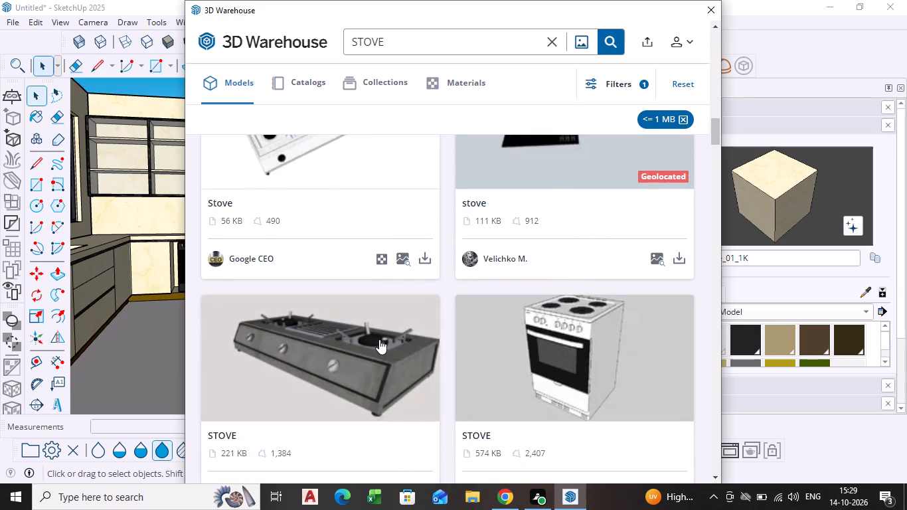
pyautogui.scroll(-7, 379, 339)
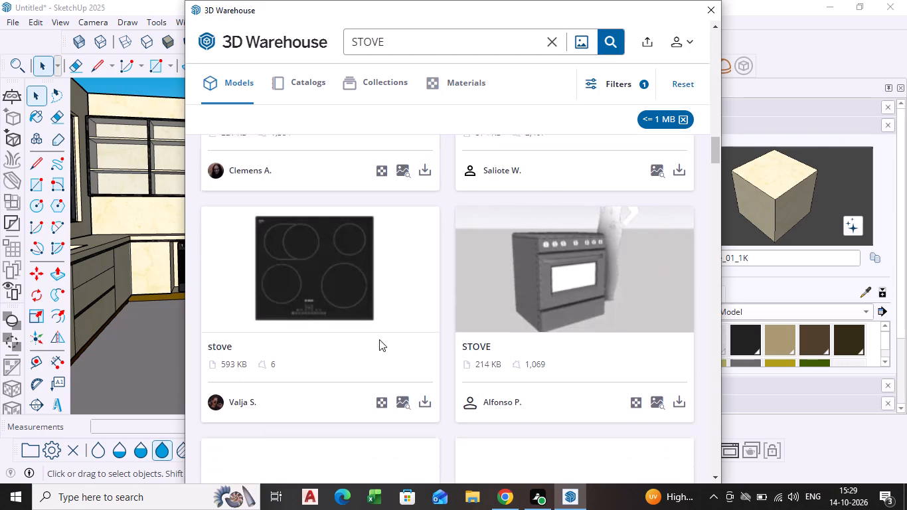
pyautogui.scroll(-2, 379, 339)
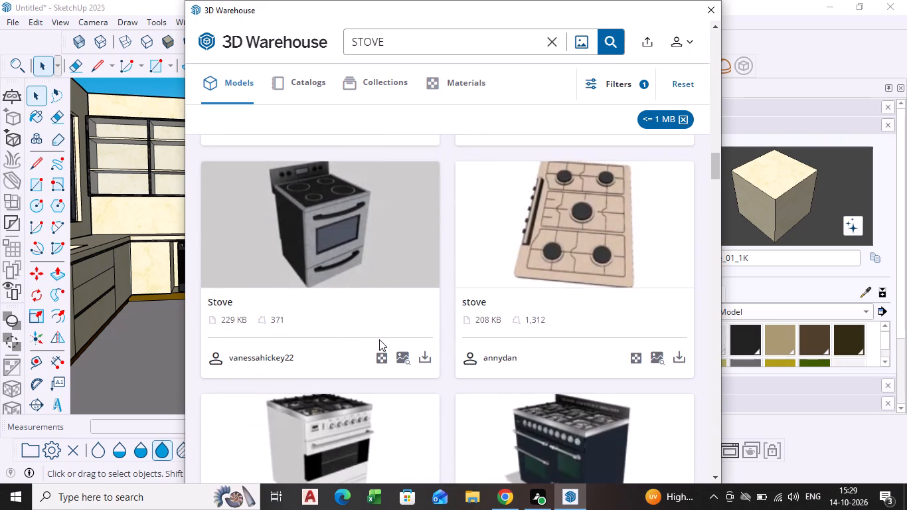
pyautogui.scroll(-3, 379, 339)
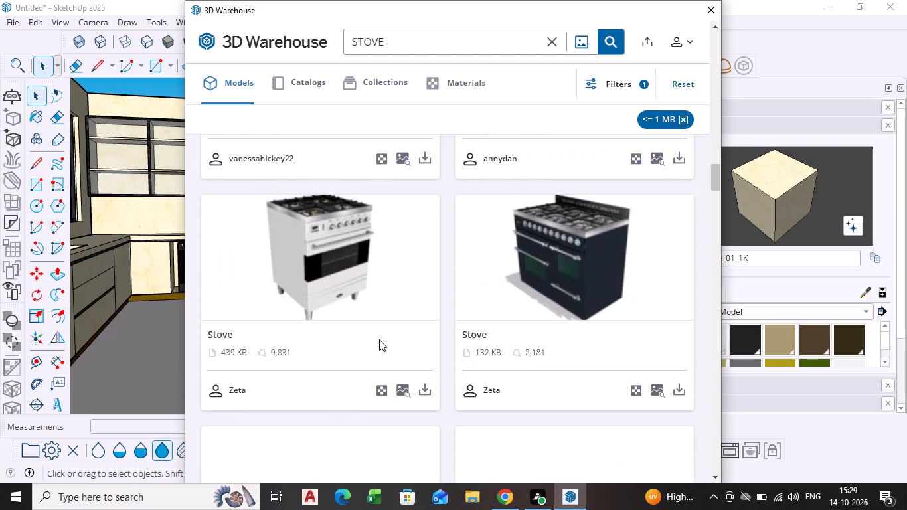
pyautogui.scroll(-5, 379, 339)
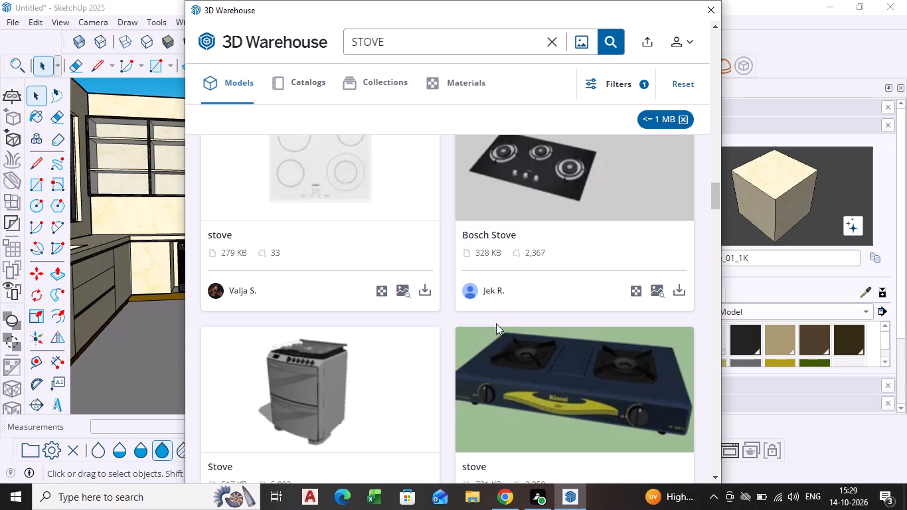
pyautogui.scroll(12, 491, 315)
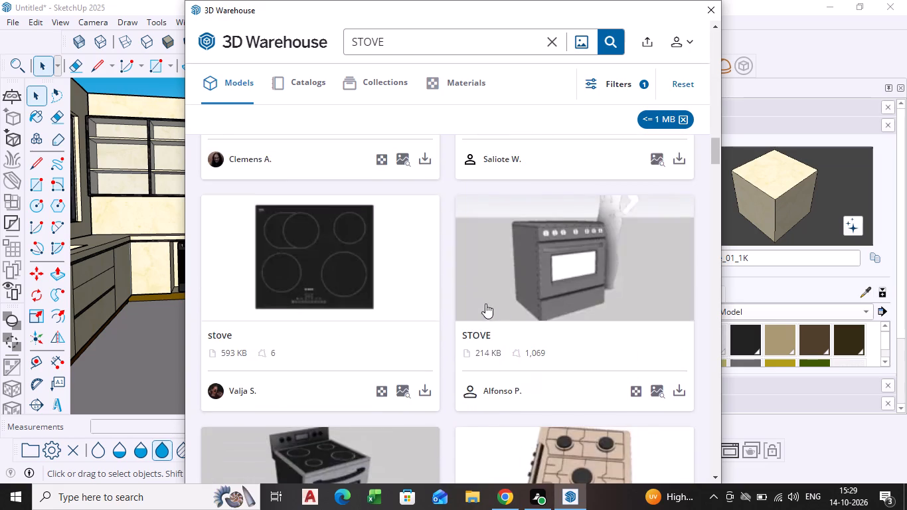
pyautogui.scroll(-3, 507, 303)
pyautogui.scroll(6, 429, 276)
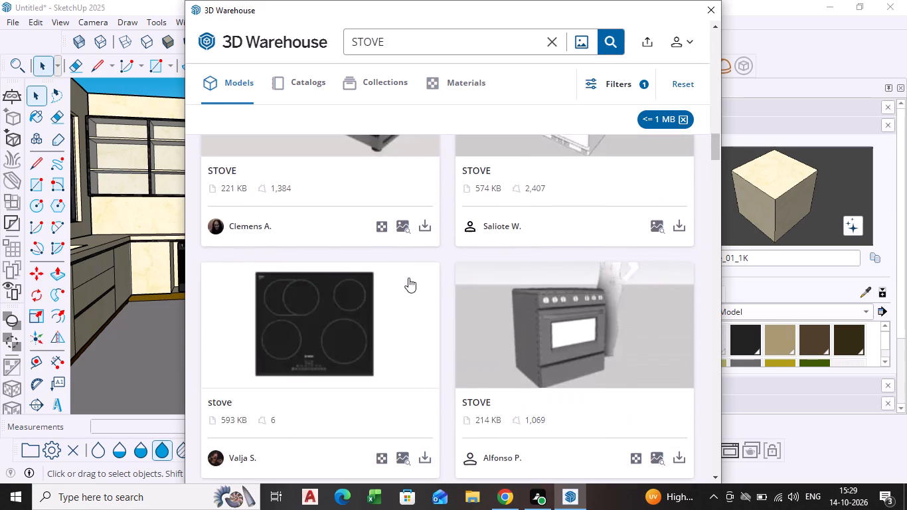
pyautogui.scroll(8, 408, 278)
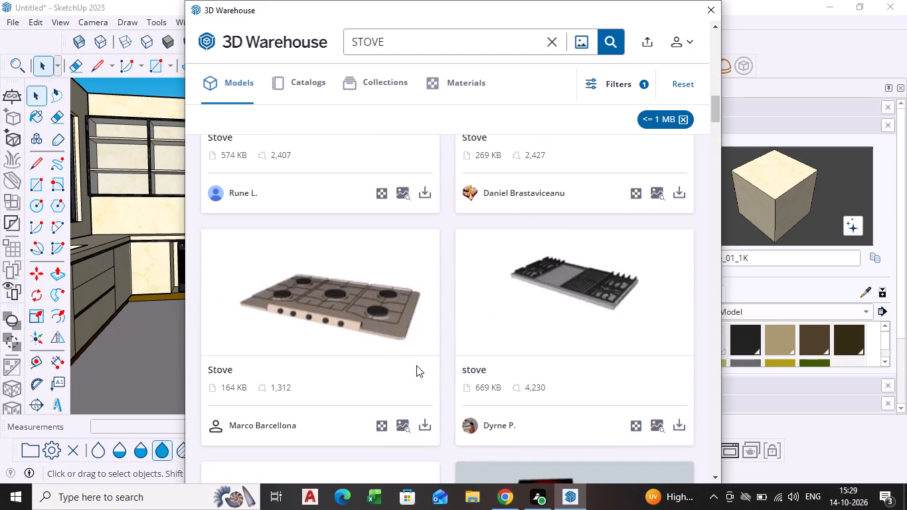
# Load the 164 KB five-burner Stove directly into the model and place it at the back-wall counter, near the black built-in appliance.
pyautogui.click(424, 420)
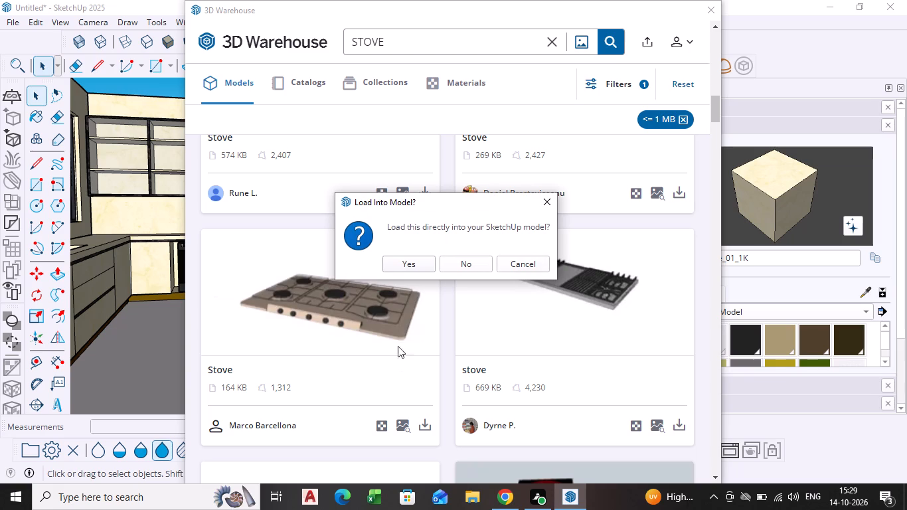
pyautogui.click(412, 259)
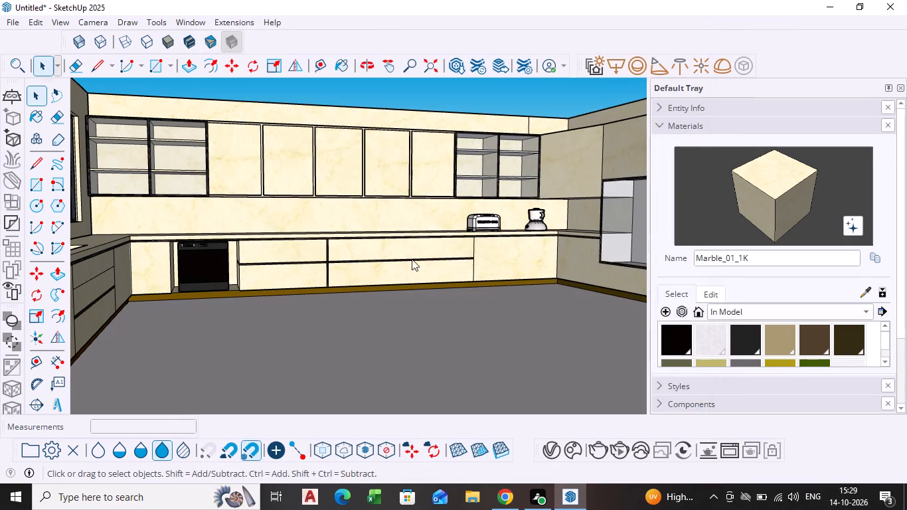
pyautogui.scroll(5, 237, 232)
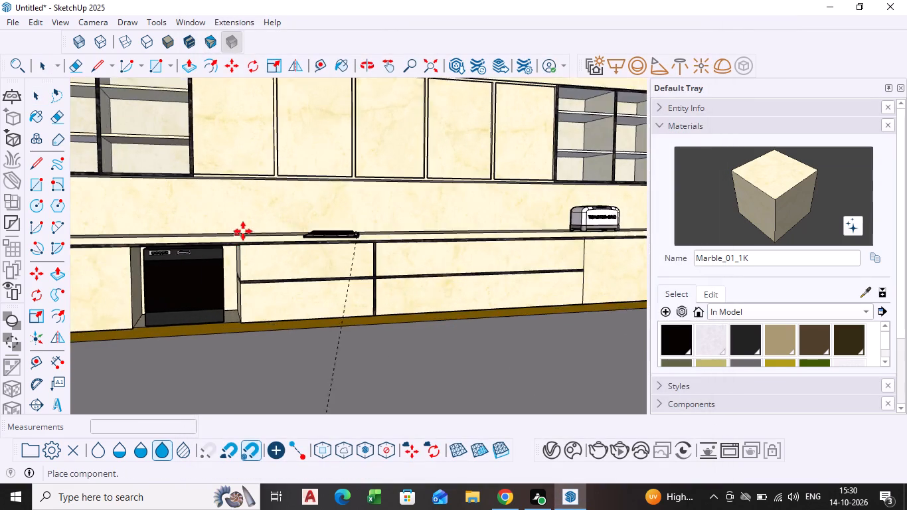
pyautogui.scroll(5, 243, 231)
pyautogui.moveTo(264, 236); pyautogui.dragTo(214, 337, button='middle')
pyautogui.scroll(4, 287, 261)
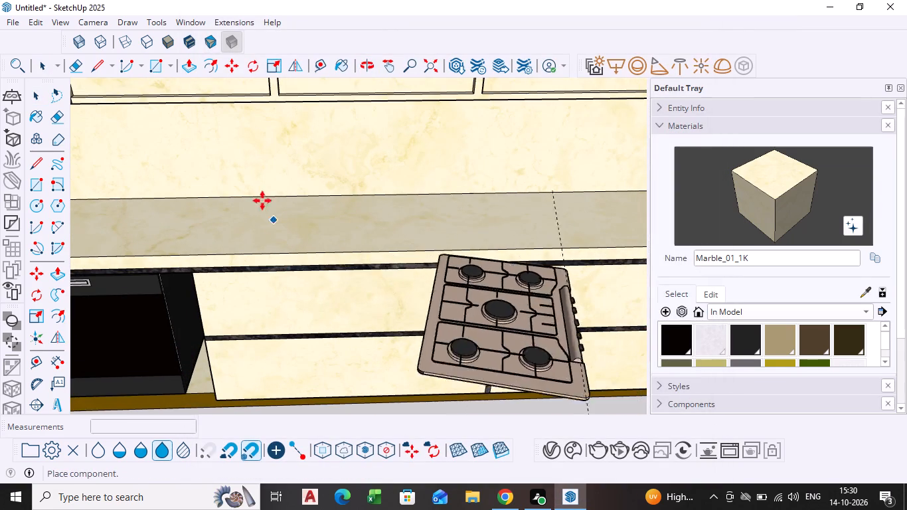
pyautogui.click(228, 160)
# Move the five-burner hob along the back counter towards the black built-in appliance.
pyautogui.moveTo(450, 259); pyautogui.dragTo(408, 262, button='middle')
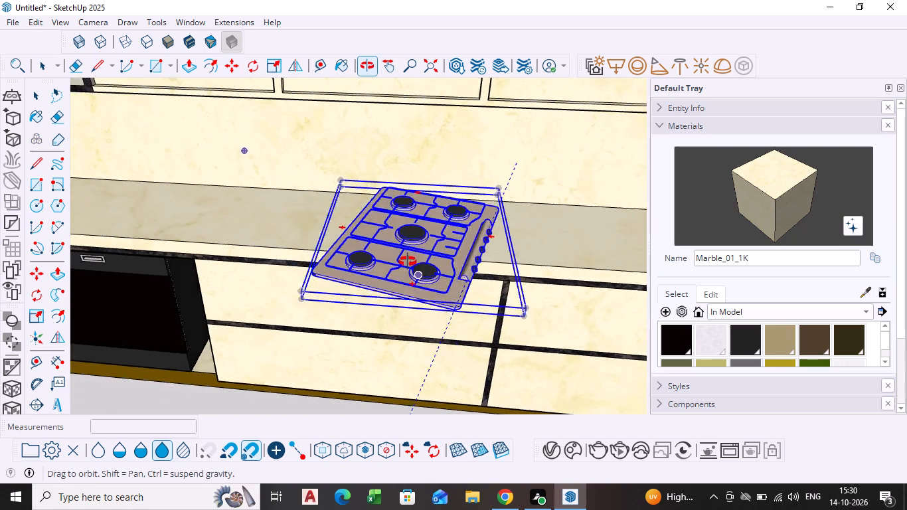
pyautogui.moveTo(408, 262); pyautogui.dragTo(402, 209, button='middle')
pyautogui.moveTo(402, 210); pyautogui.dragTo(424, 227)
pyautogui.press('space')
pyautogui.scroll(-1, 428, 230)
pyautogui.moveTo(428, 232); pyautogui.dragTo(398, 289, button='middle')
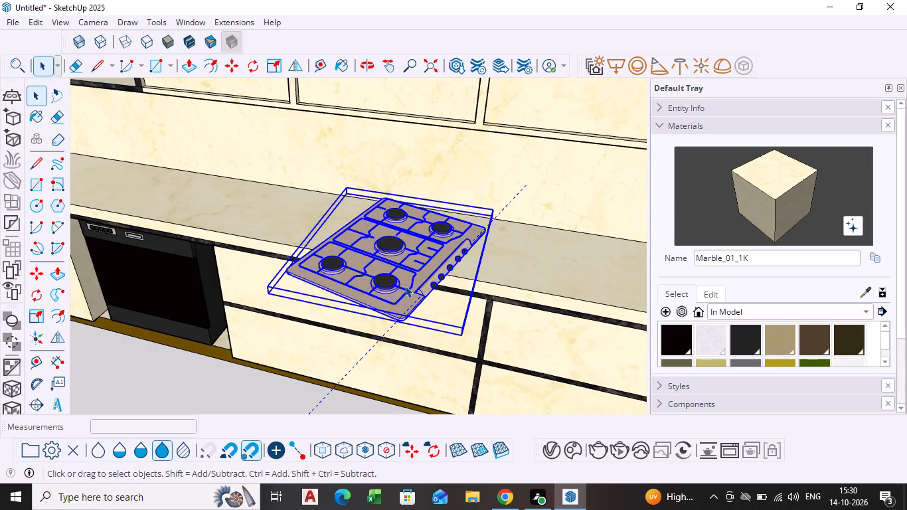
pyautogui.click(37, 276)
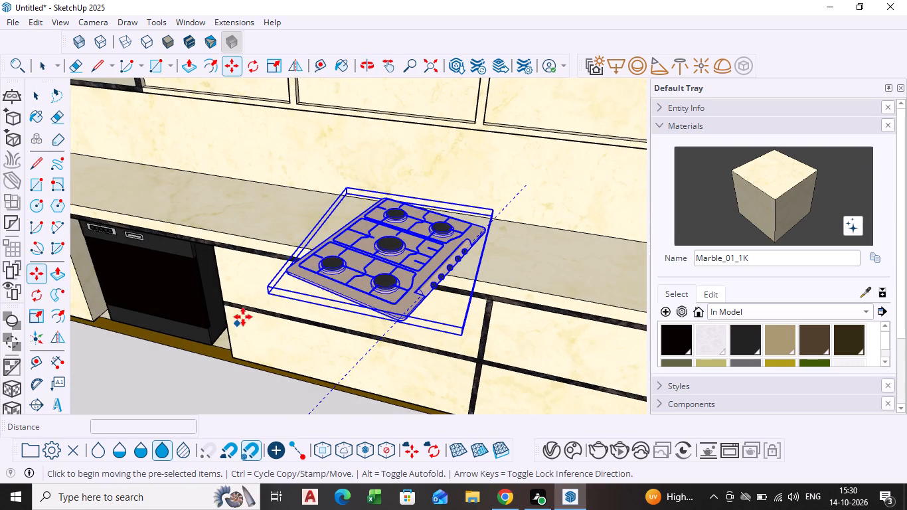
pyautogui.click(288, 276)
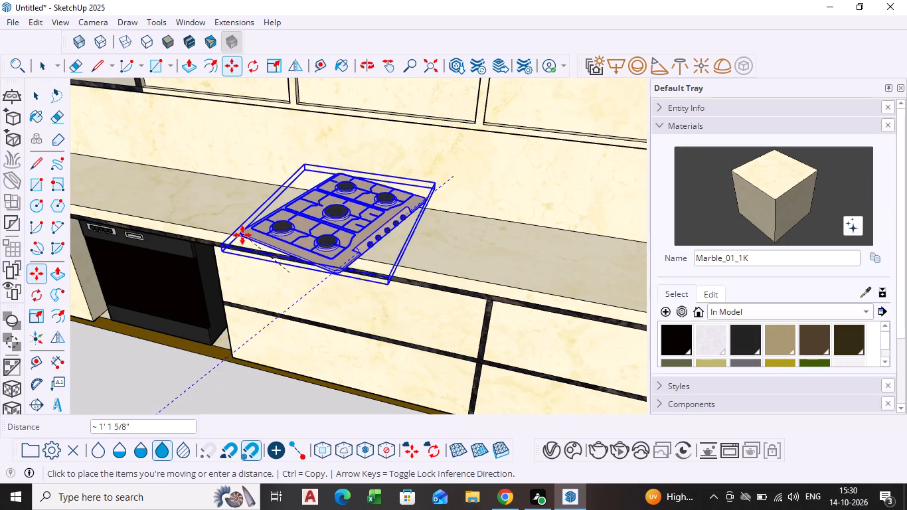
pyautogui.click(217, 251)
pyautogui.click(326, 256)
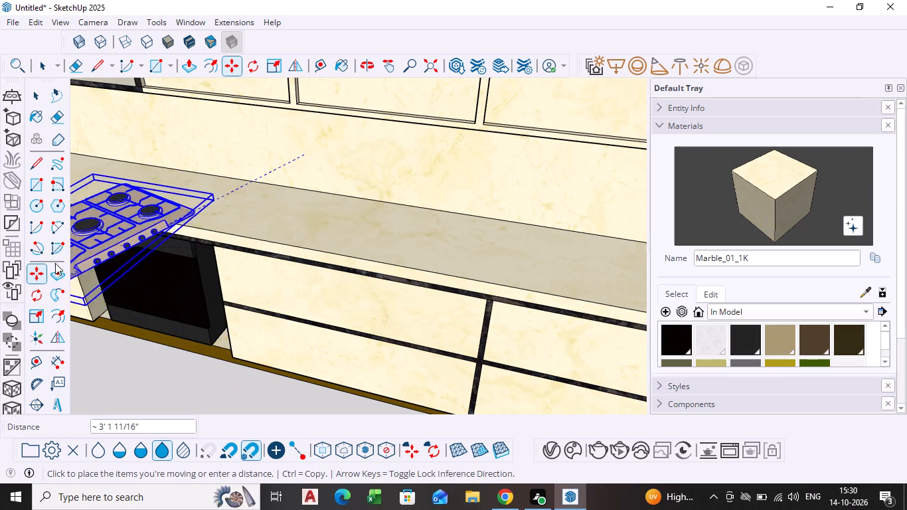
pyautogui.moveTo(218, 256); pyautogui.dragTo(241, 246)
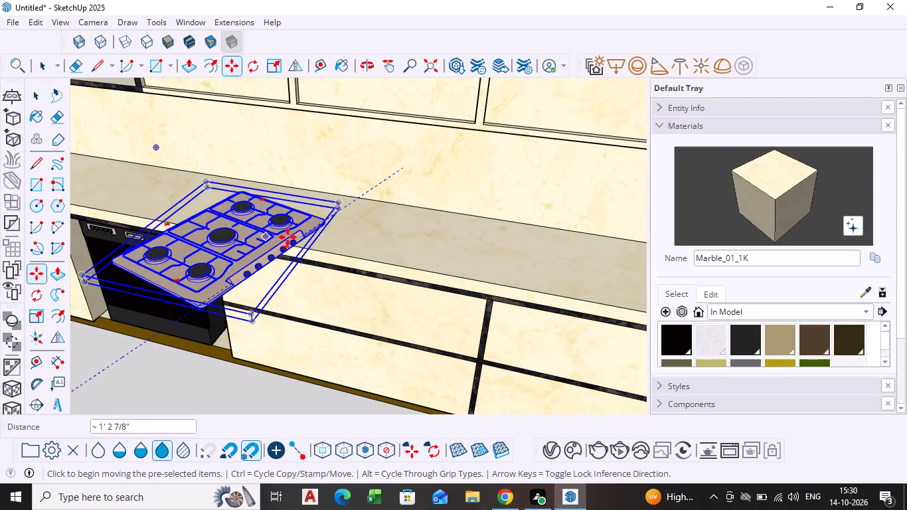
pyautogui.press('space')
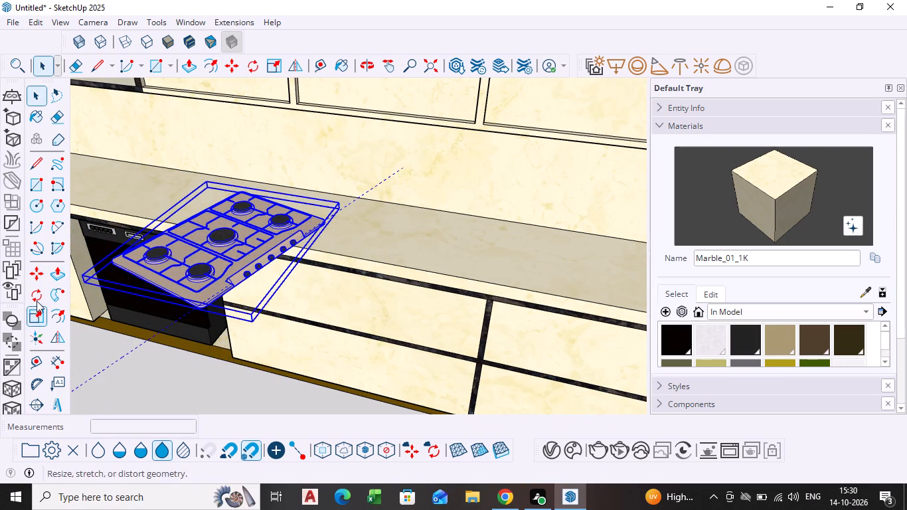
# Rotate the hob horizontally about its corner at the knob end so the knobs face the room, parallel to the counter front.
pyautogui.click(38, 299)
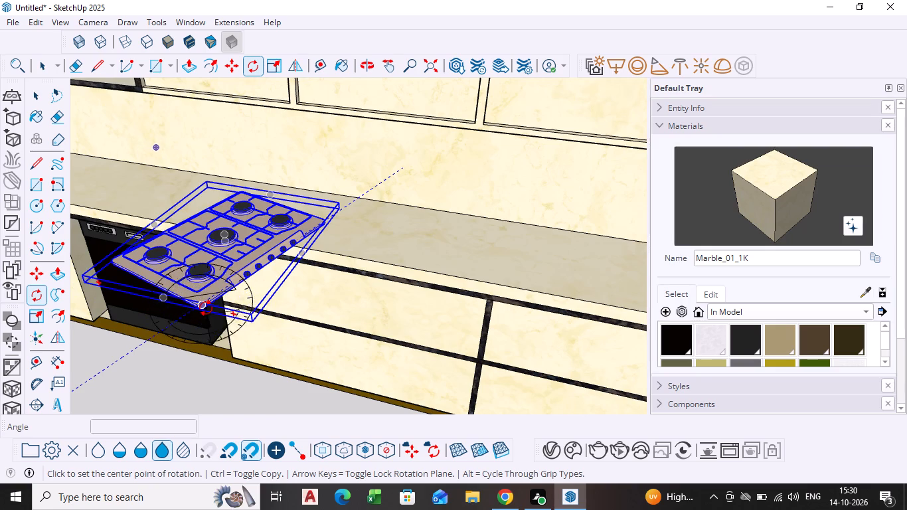
pyautogui.scroll(10, 205, 309)
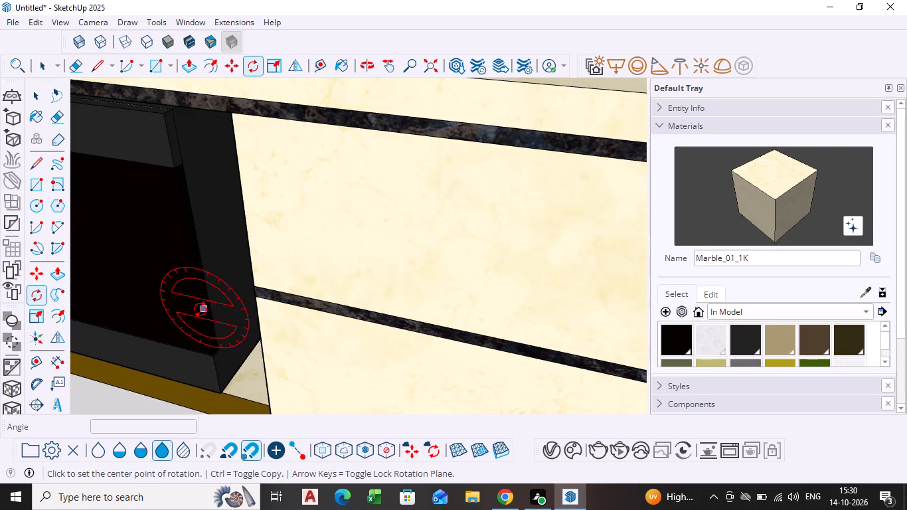
pyautogui.scroll(-4, 197, 309)
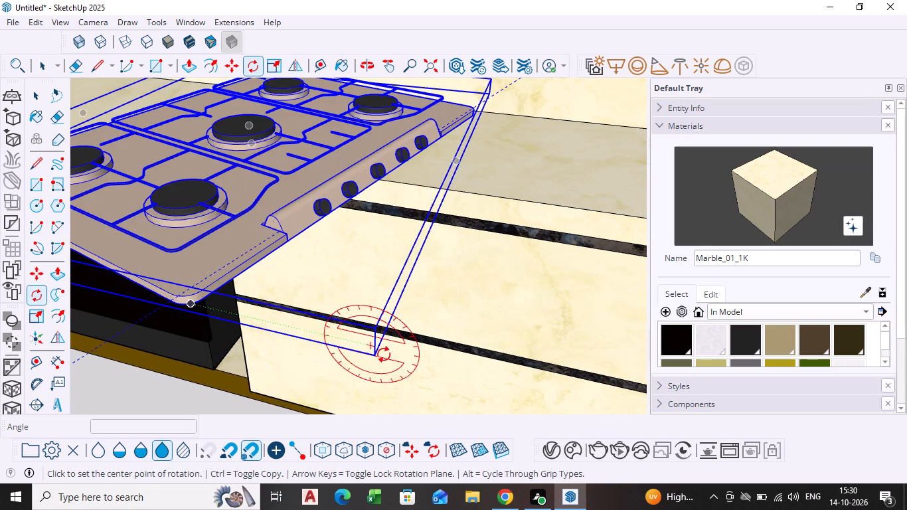
pyautogui.scroll(-4, 333, 338)
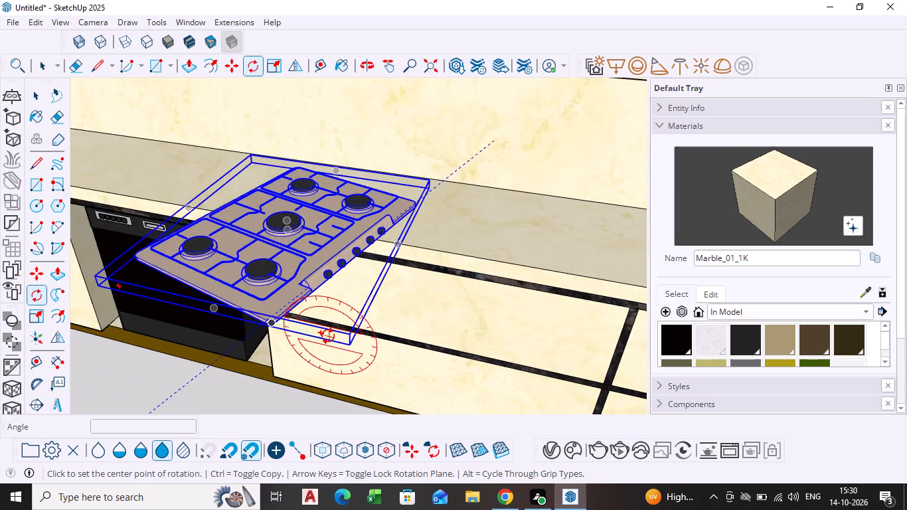
pyautogui.keyDown('shift'); pyautogui.moveTo(335, 331); pyautogui.dragTo(479, 327, button='middle'); pyautogui.keyUp('shift')
pyautogui.scroll(1, 490, 315)
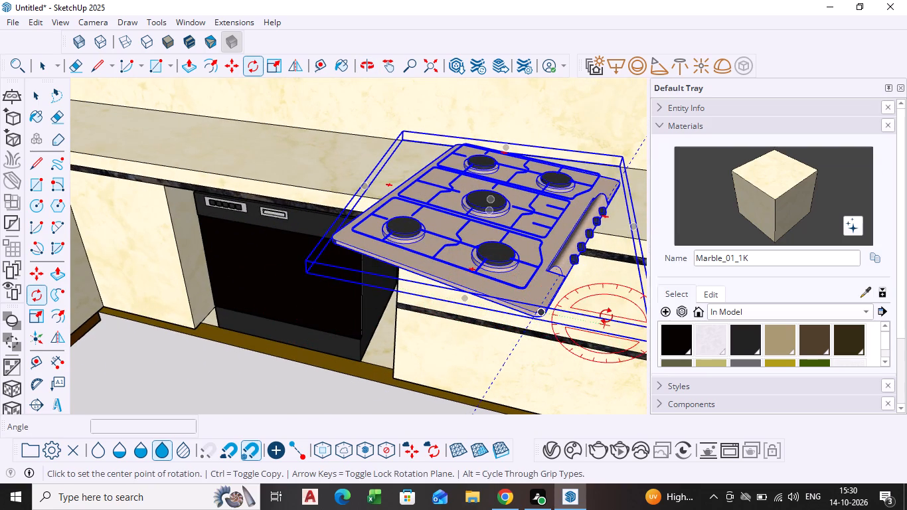
pyautogui.click(527, 314)
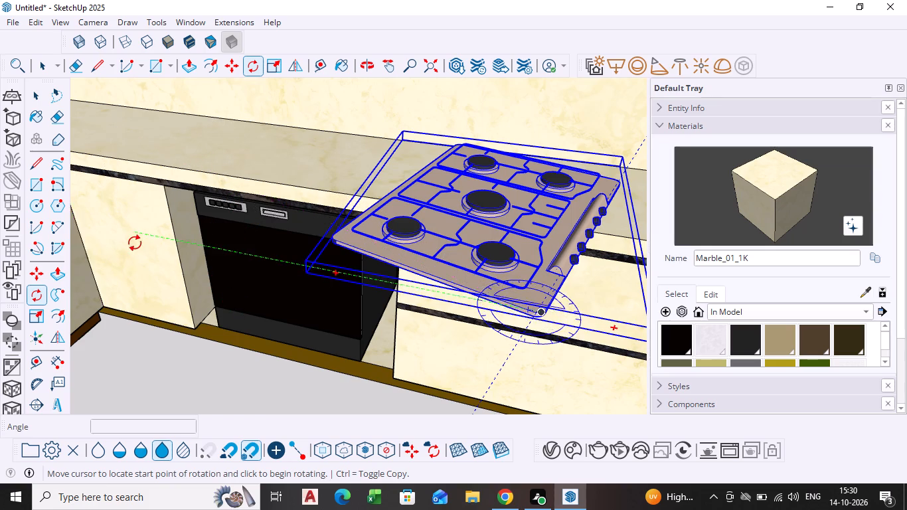
pyautogui.scroll(4, 138, 240)
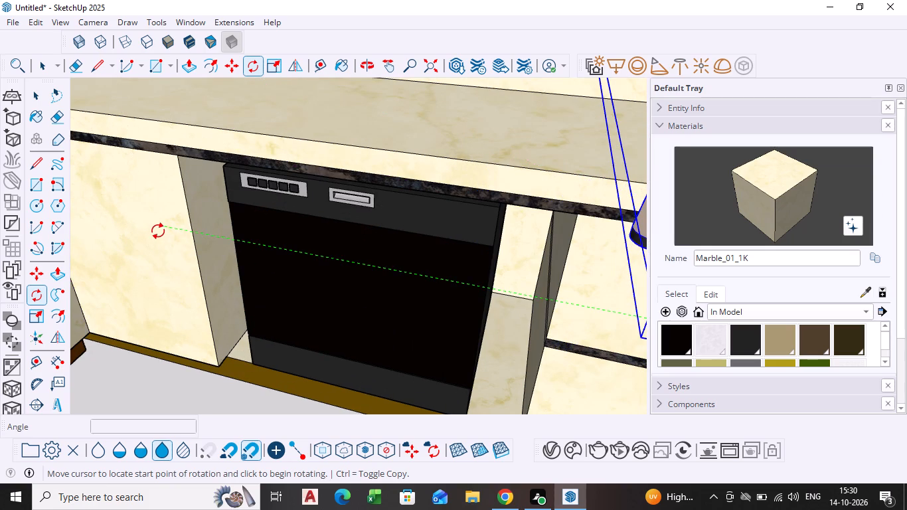
pyautogui.click(158, 231)
pyautogui.scroll(-14, 398, 185)
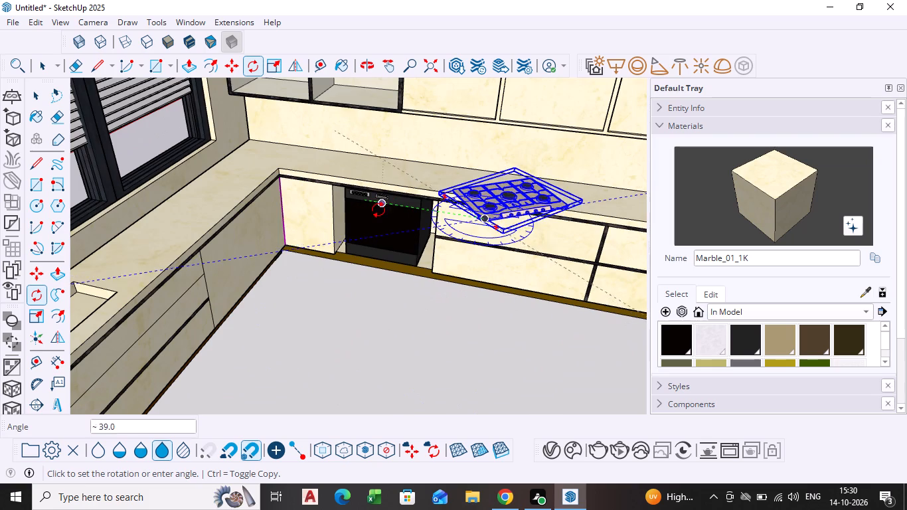
pyautogui.scroll(5, 560, 159)
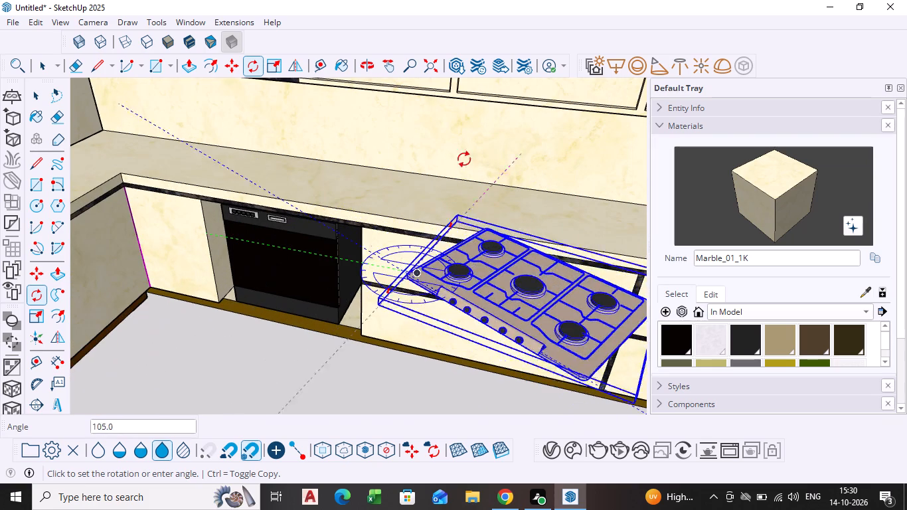
pyautogui.click(438, 157)
pyautogui.press('space')
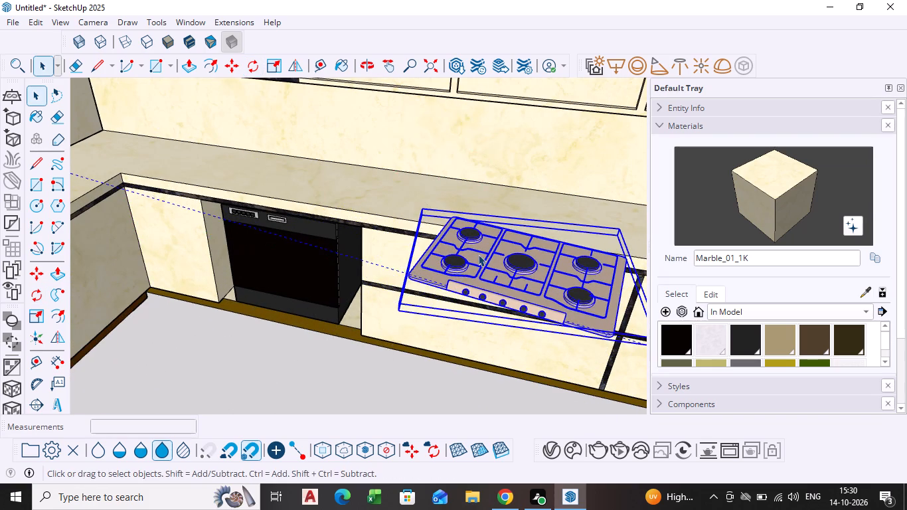
# Move the five-burner hob by its corner from the drawer fronts up onto the back countertop.
pyautogui.scroll(-4, 478, 257)
pyautogui.moveTo(477, 266); pyautogui.dragTo(383, 253, button='middle')
pyautogui.click(395, 262)
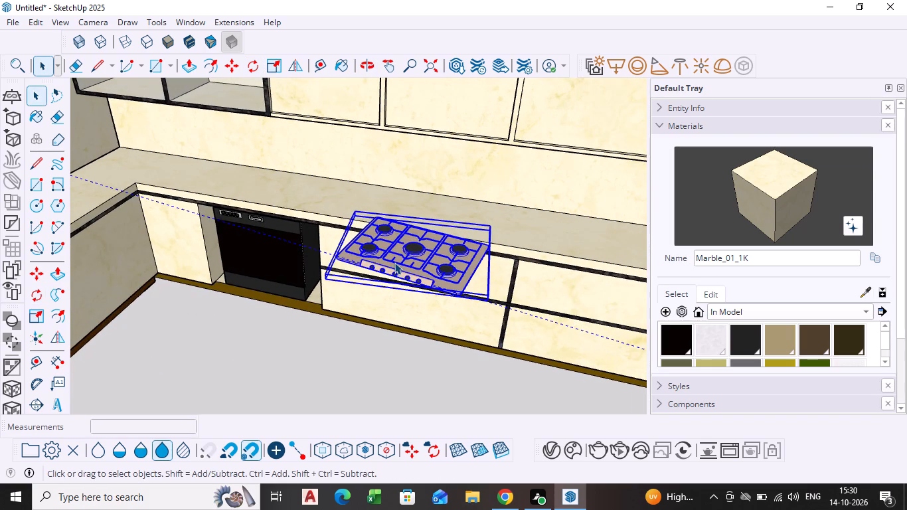
pyautogui.press('m')
pyautogui.moveTo(365, 247); pyautogui.dragTo(456, 264, button='middle')
pyautogui.scroll(3, 432, 220)
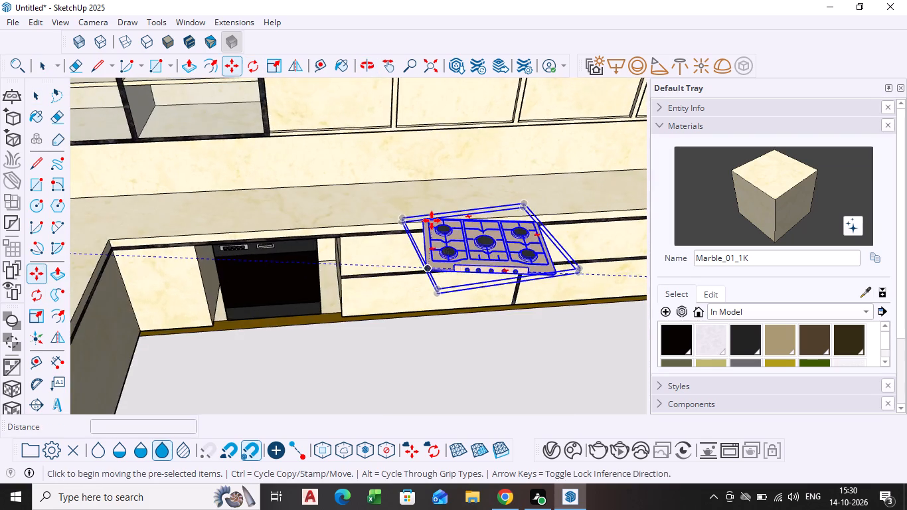
pyautogui.scroll(1, 432, 220)
pyautogui.moveTo(426, 220); pyautogui.dragTo(413, 212)
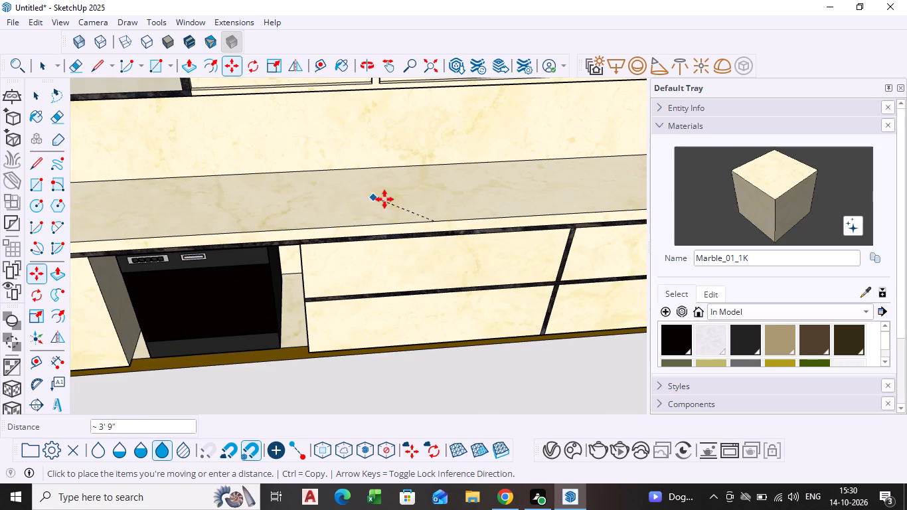
pyautogui.scroll(5, 400, 201)
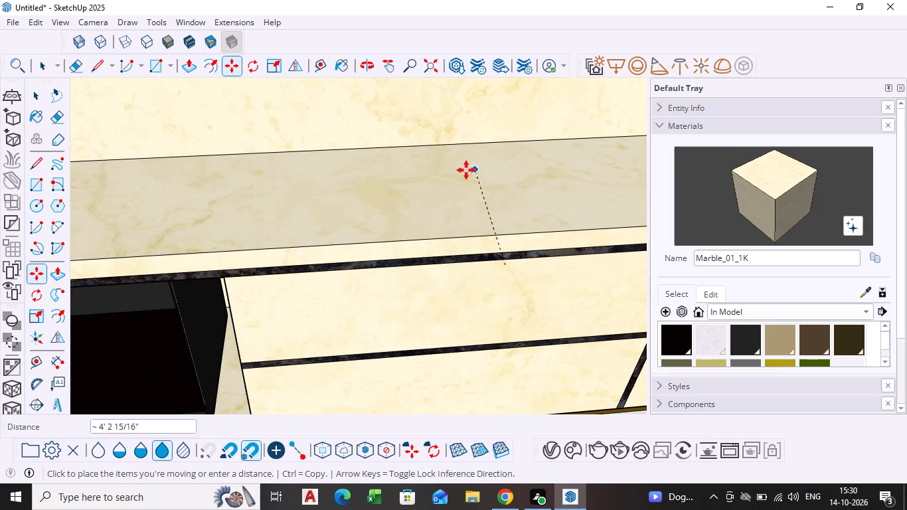
pyautogui.click(453, 174)
# Move the hob by its rear corner further back along the countertop, closer to the wall.
pyautogui.moveTo(466, 284); pyautogui.dragTo(496, 243, button='middle')
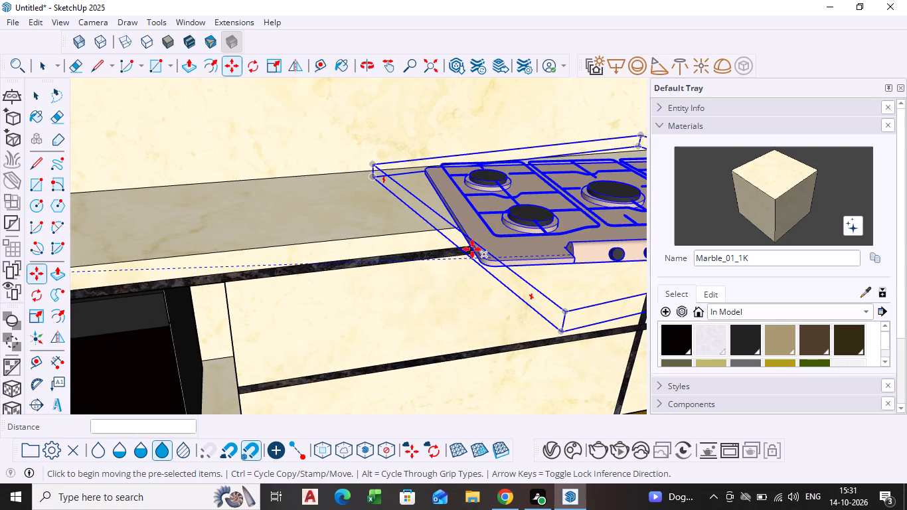
pyautogui.moveTo(465, 254); pyautogui.dragTo(526, 284, button='middle')
pyautogui.scroll(3, 509, 225)
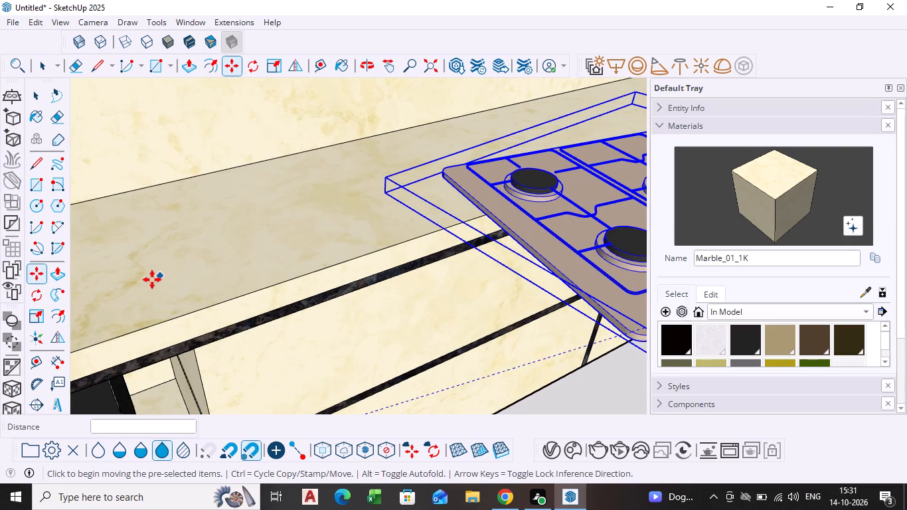
pyautogui.click(449, 171)
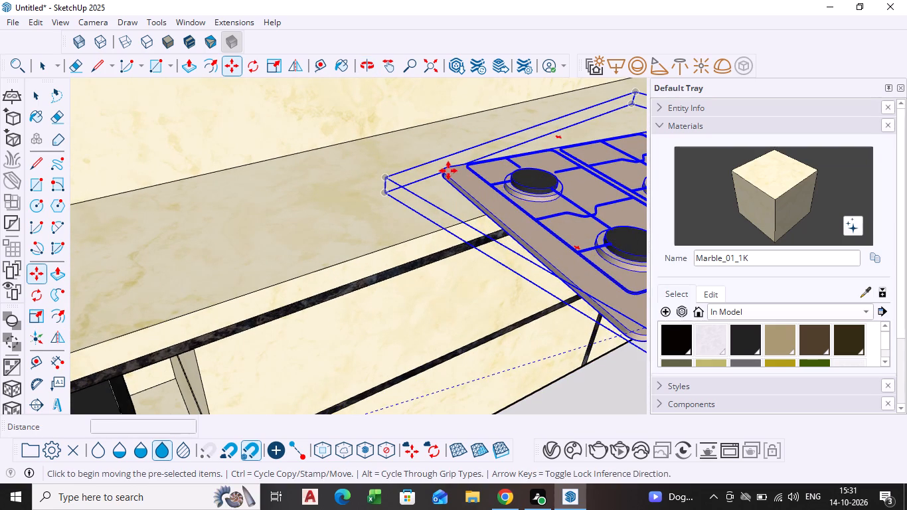
pyautogui.moveTo(220, 179); pyautogui.dragTo(264, 168, button='middle')
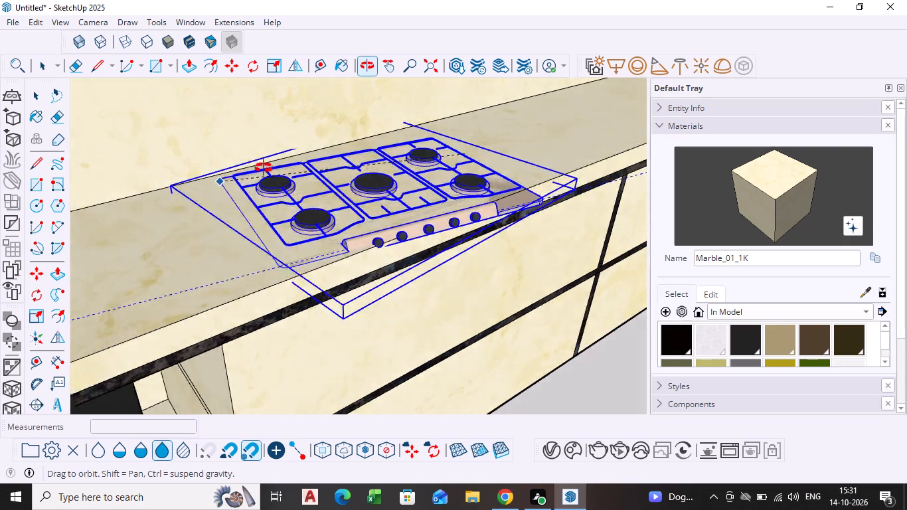
pyautogui.moveTo(264, 168); pyautogui.dragTo(339, 174, button='middle')
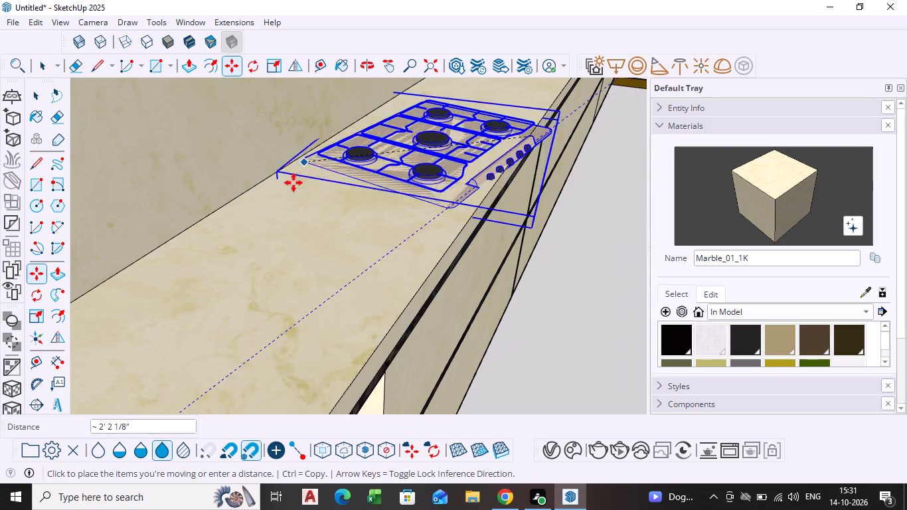
pyautogui.click(272, 197)
pyautogui.moveTo(413, 193); pyautogui.dragTo(243, 244, button='middle')
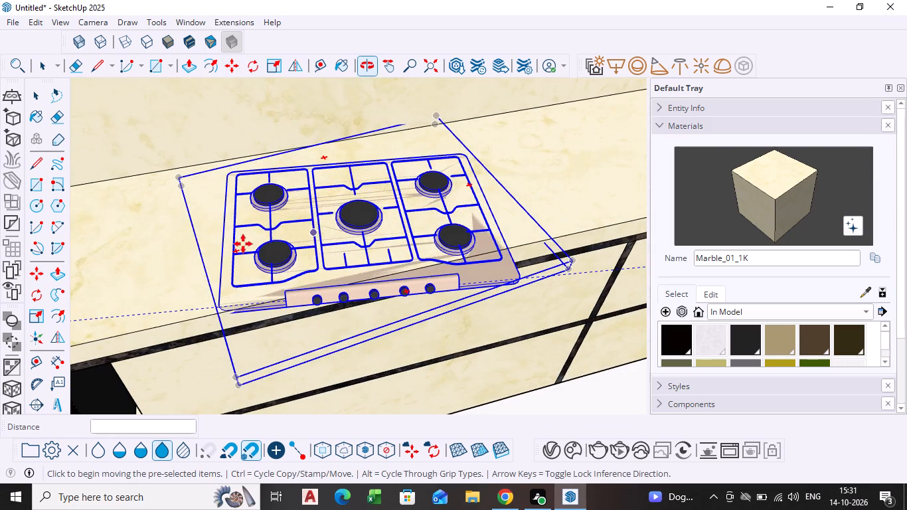
# Scale the hob's height along the blue axis by a factor of about 2.77.
pyautogui.press('space')
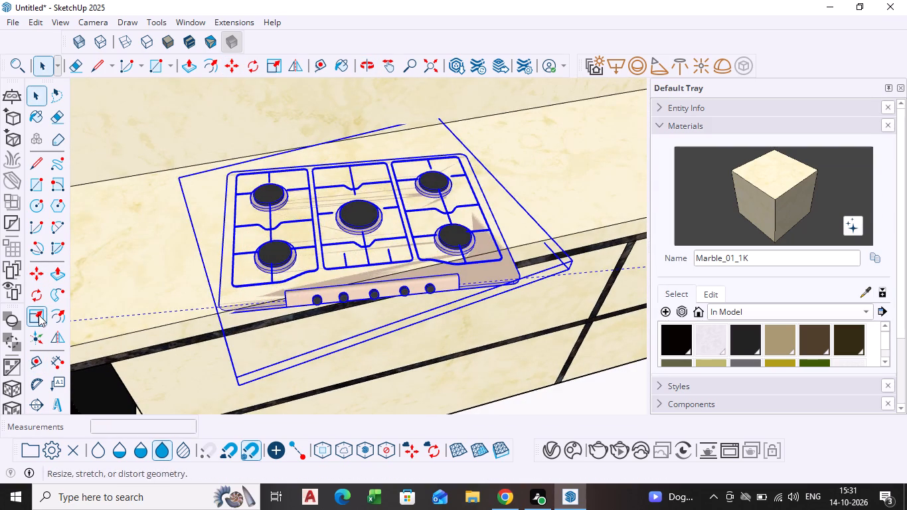
pyautogui.click(39, 315)
pyautogui.click(359, 214)
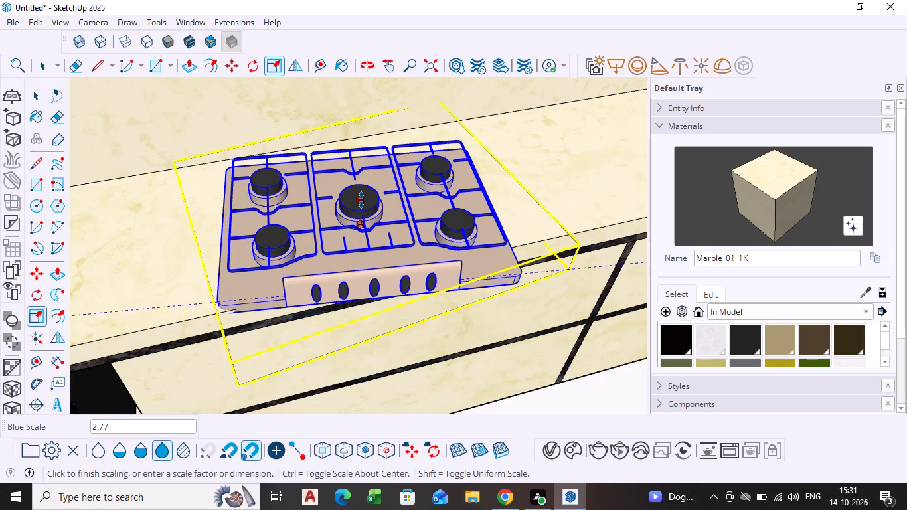
pyautogui.click(361, 200)
pyautogui.press('space')
# Stretch the hob slightly along the red axis, extending its side nearest the black built-in appliance.
pyautogui.scroll(-1, 313, 265)
pyautogui.moveTo(313, 265); pyautogui.dragTo(341, 244, button='middle')
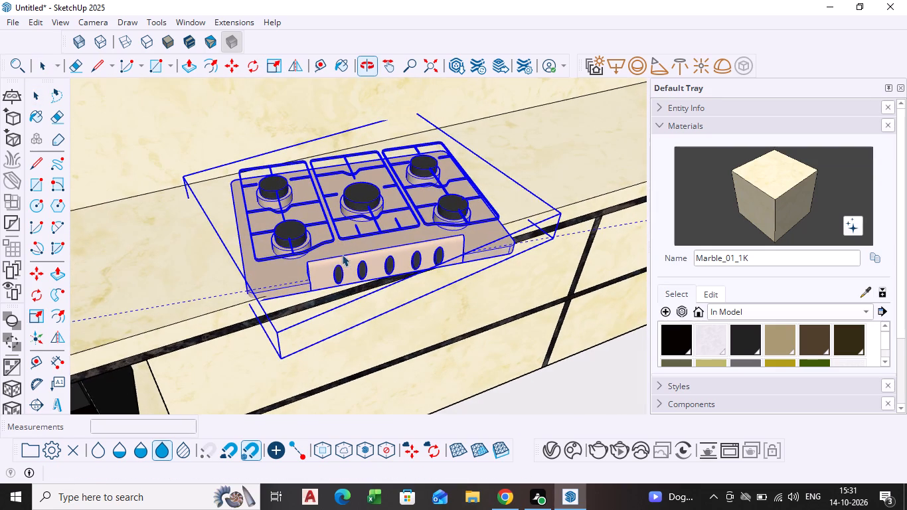
pyautogui.moveTo(246, 277); pyautogui.dragTo(294, 260, button='middle')
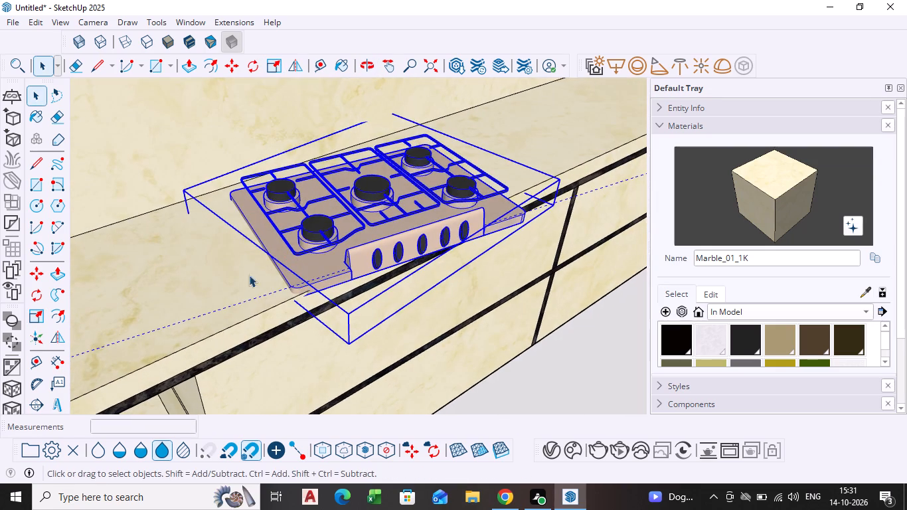
pyautogui.click(42, 313)
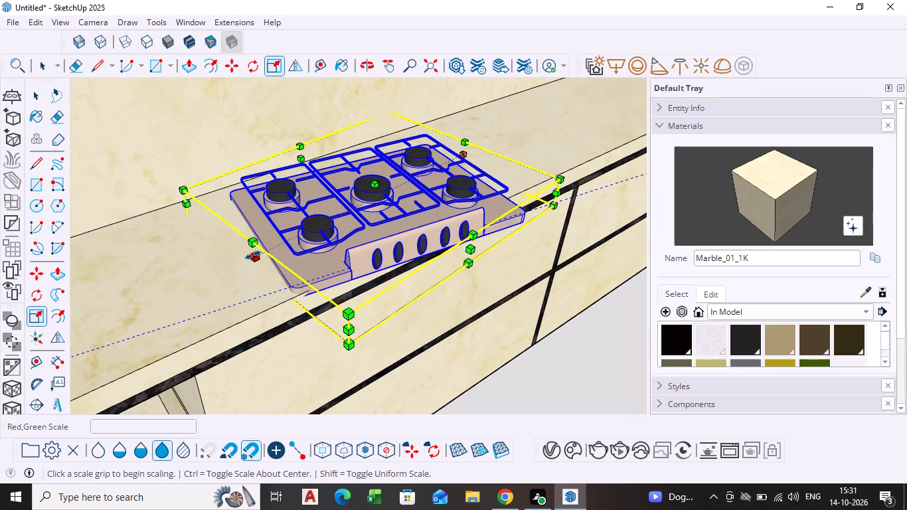
pyautogui.click(253, 255)
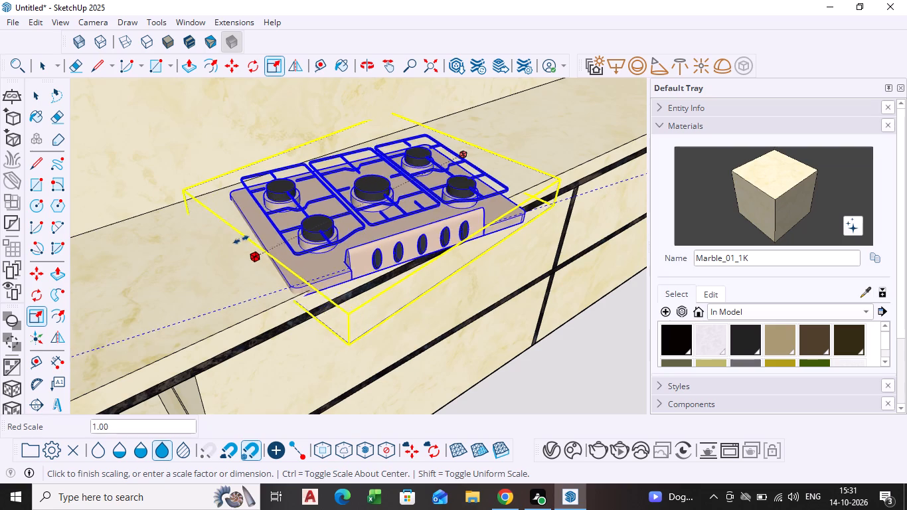
pyautogui.click(218, 244)
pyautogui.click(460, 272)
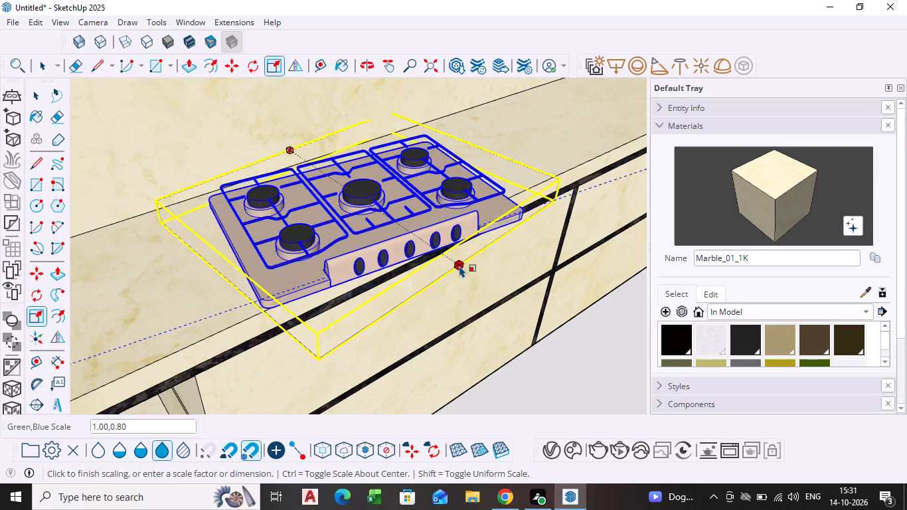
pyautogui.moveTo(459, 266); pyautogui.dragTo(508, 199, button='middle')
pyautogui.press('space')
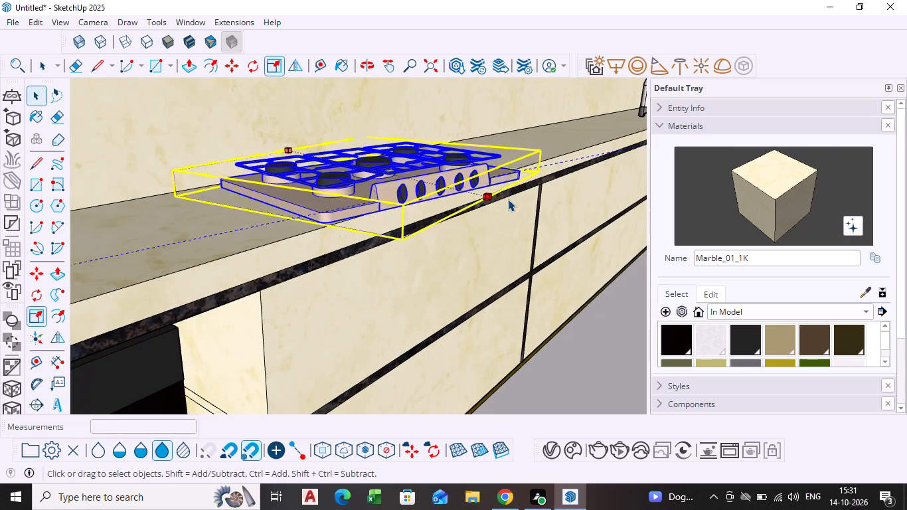
# Scale the hob down uniformly from its lower front corner by a factor of about 0.86.
pyautogui.moveTo(508, 206); pyautogui.dragTo(479, 223, button='middle')
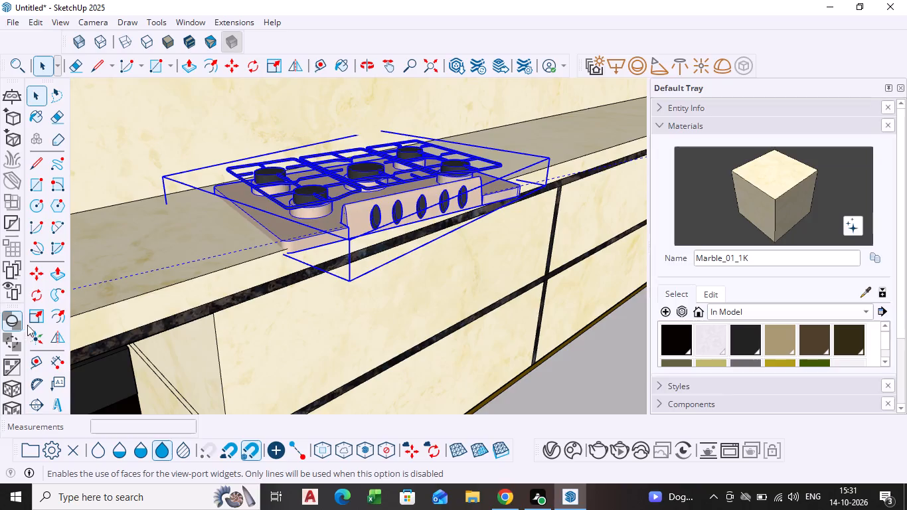
pyautogui.click(31, 323)
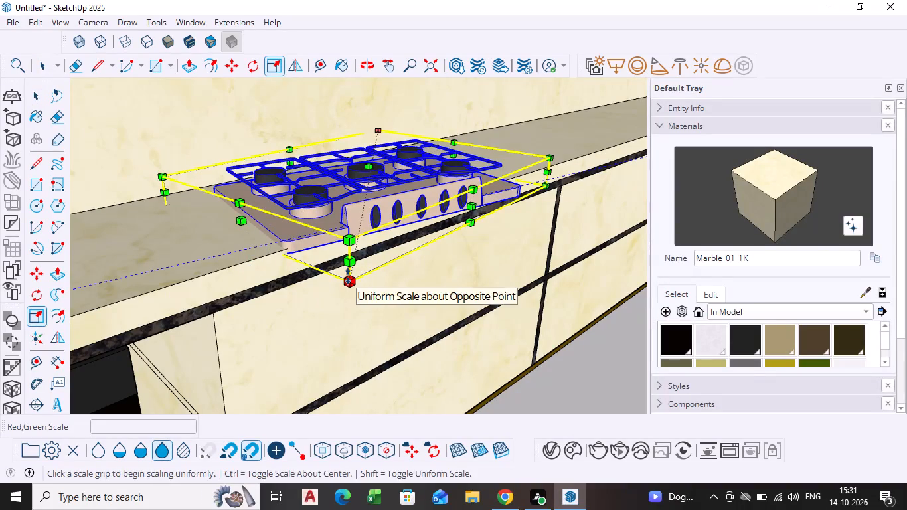
pyautogui.click(348, 276)
pyautogui.click(367, 253)
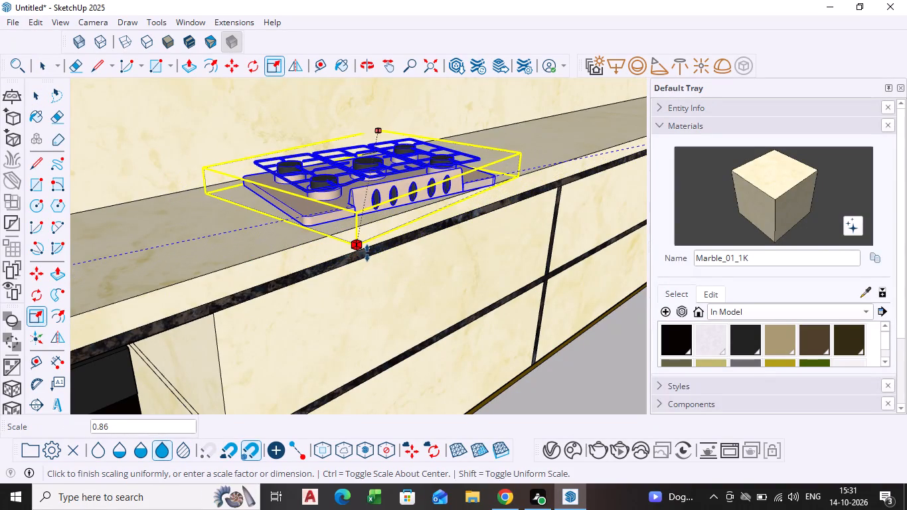
pyautogui.moveTo(359, 245); pyautogui.dragTo(337, 257, button='middle')
# Fine-tune the hob's size with a red/blue scale of about 0.92 by 1.03 and a uniform scale of about 1.07.
pyautogui.click(264, 221)
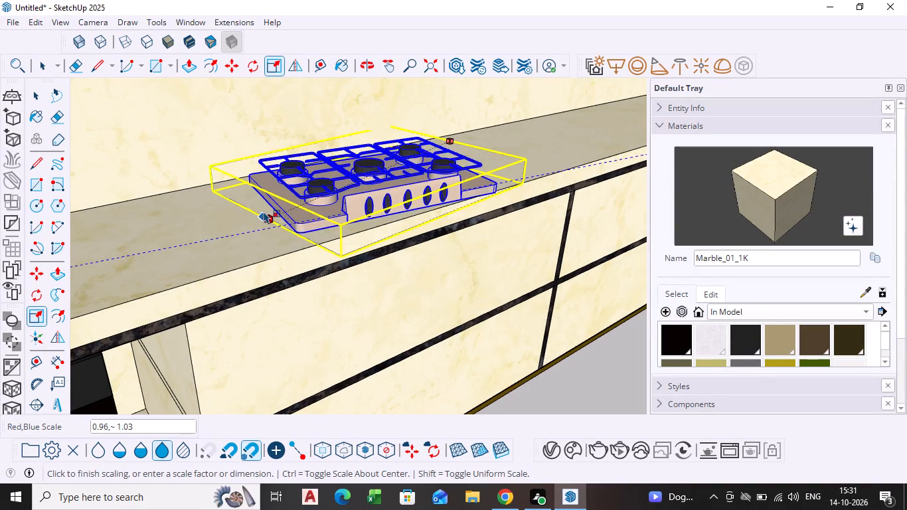
pyautogui.click(262, 208)
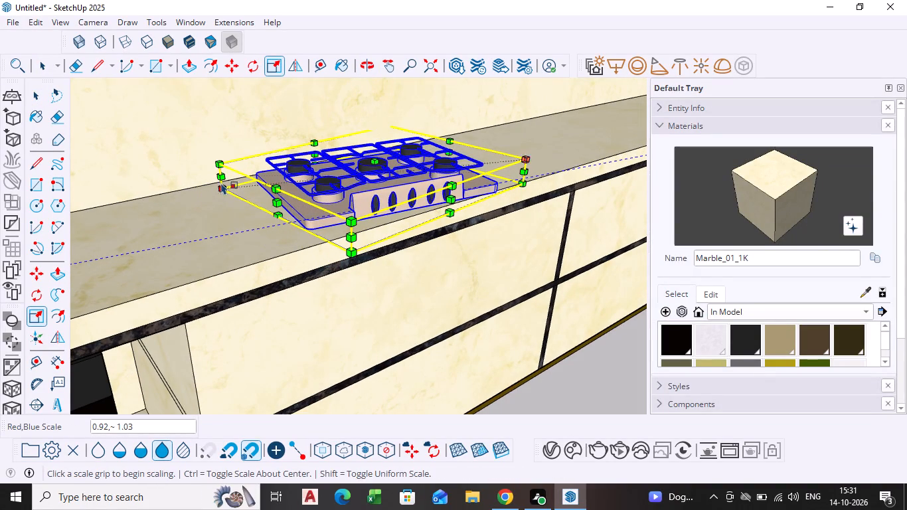
pyautogui.click(220, 167)
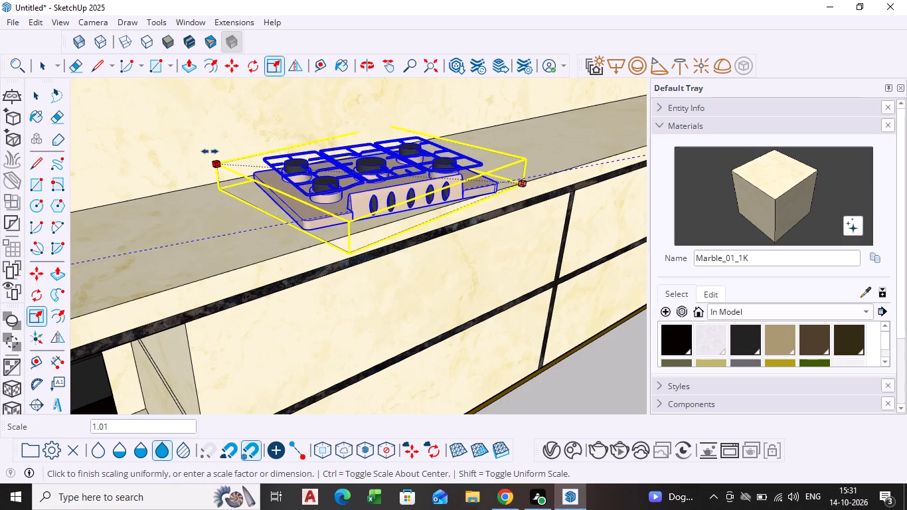
pyautogui.click(199, 159)
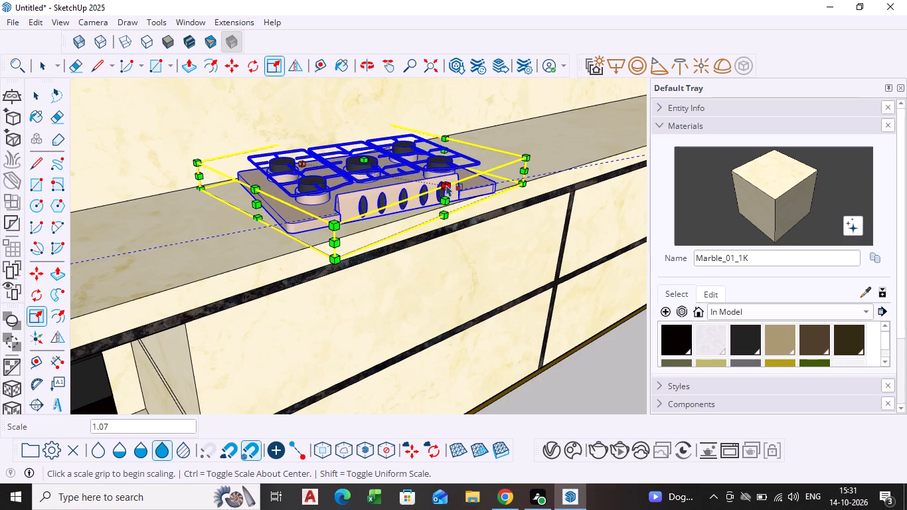
# Rework the hob's height by flattening it with green/blue scaling and raising it with a blue scale of about 5.21.
pyautogui.click(446, 185)
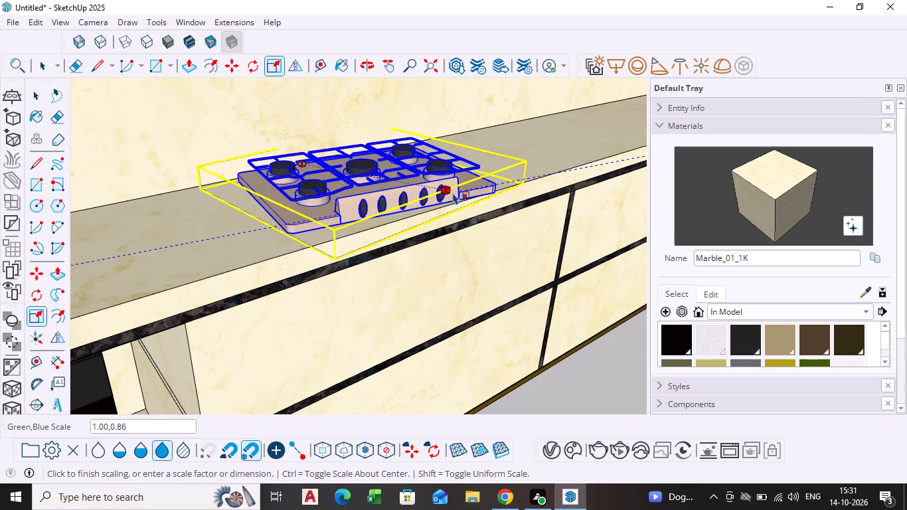
pyautogui.click(453, 202)
pyautogui.click(450, 217)
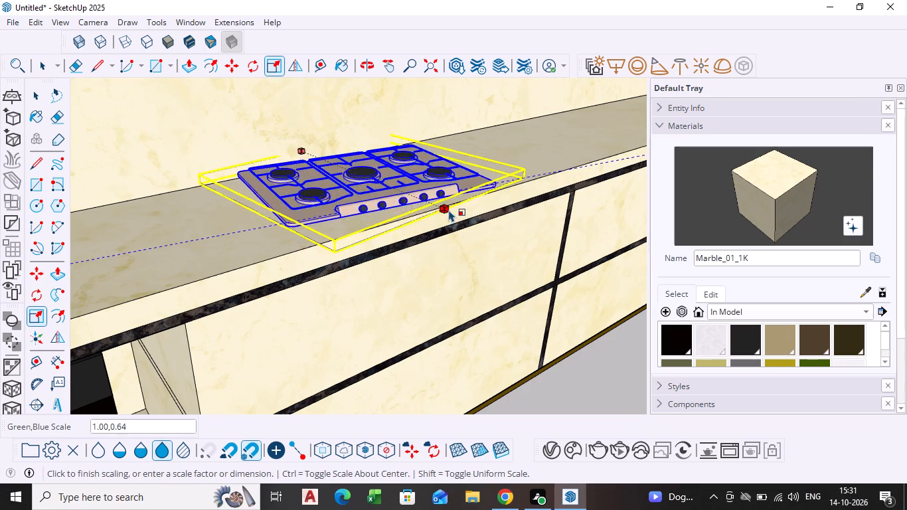
pyautogui.click(449, 205)
pyautogui.moveTo(428, 205); pyautogui.dragTo(416, 233, button='middle')
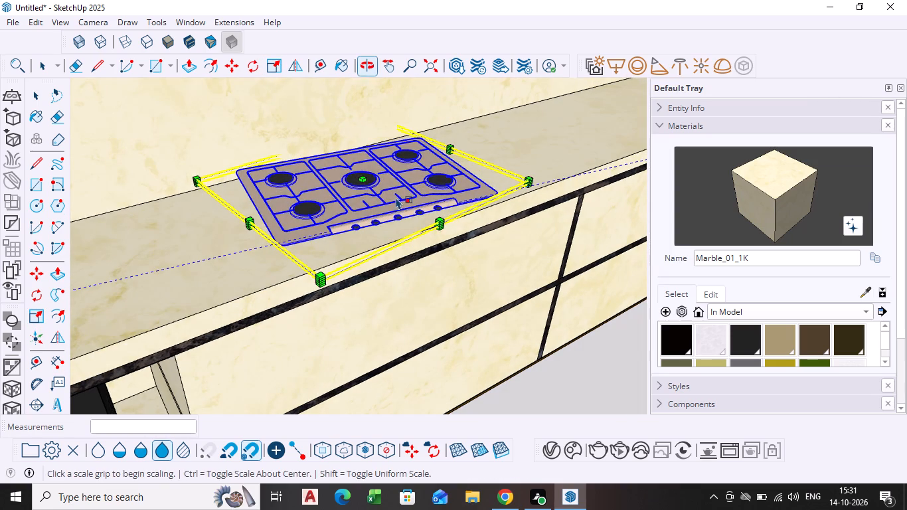
pyautogui.click(368, 179)
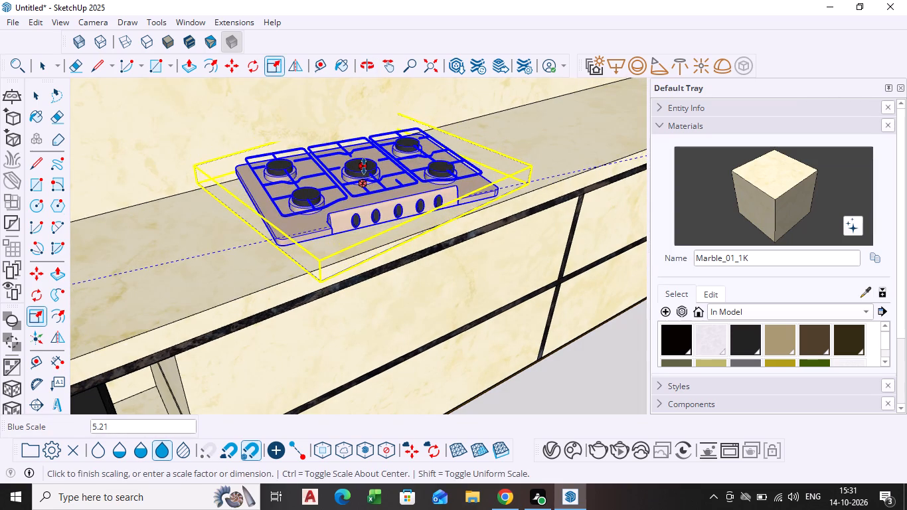
pyautogui.click(364, 166)
pyautogui.press('space')
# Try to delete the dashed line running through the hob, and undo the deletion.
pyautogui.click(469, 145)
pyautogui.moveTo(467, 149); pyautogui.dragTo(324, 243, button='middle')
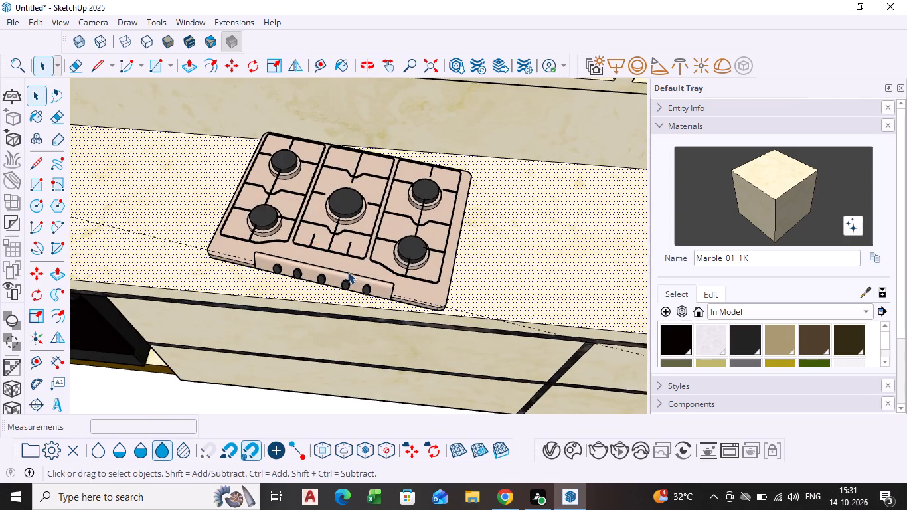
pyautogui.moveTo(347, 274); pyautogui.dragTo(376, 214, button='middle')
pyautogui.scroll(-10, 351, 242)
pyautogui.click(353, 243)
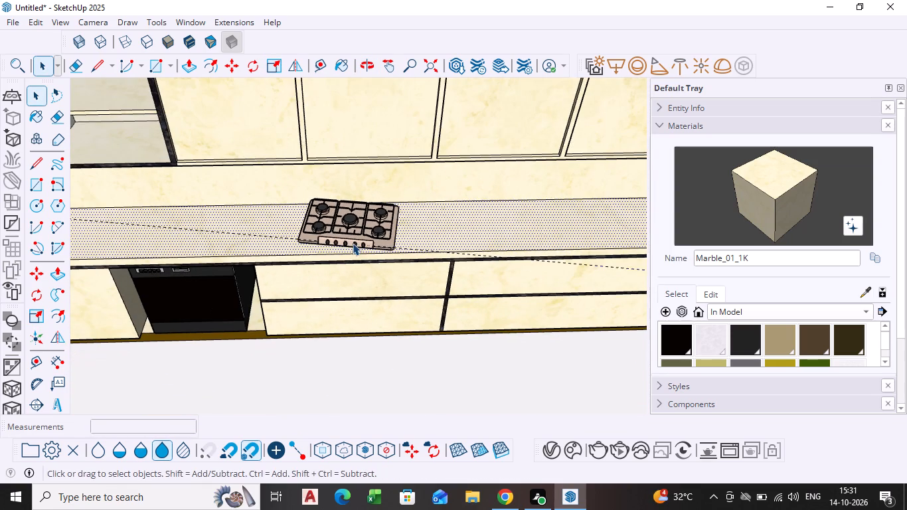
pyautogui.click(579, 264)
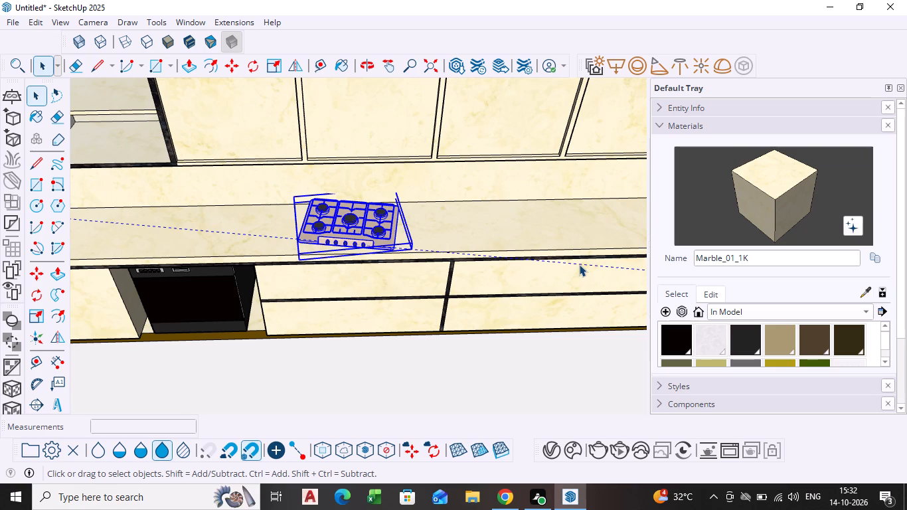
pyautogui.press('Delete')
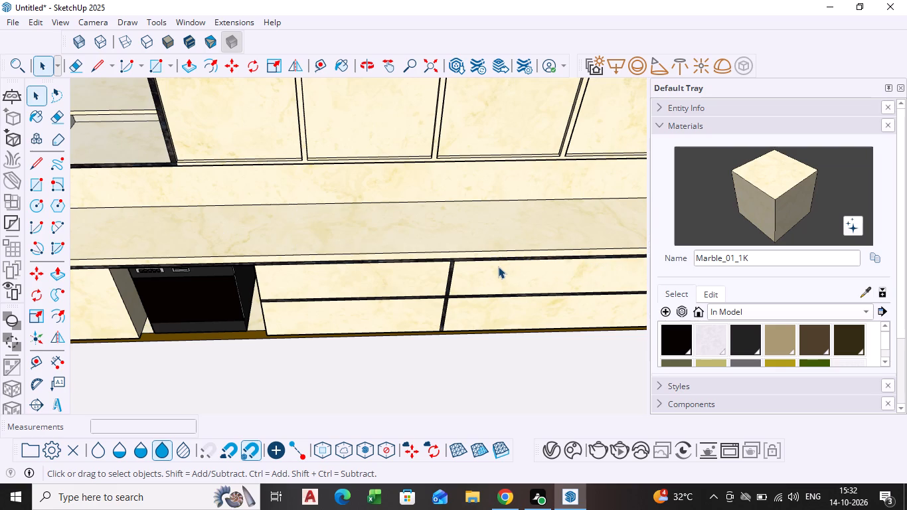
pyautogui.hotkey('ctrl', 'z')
# Rotate the five-burner hob about 9.1 degrees around its front corner to line it up with the back countertop's edge.
pyautogui.moveTo(368, 252); pyautogui.dragTo(377, 240, button='middle')
pyautogui.scroll(4, 374, 227)
pyautogui.click(341, 240)
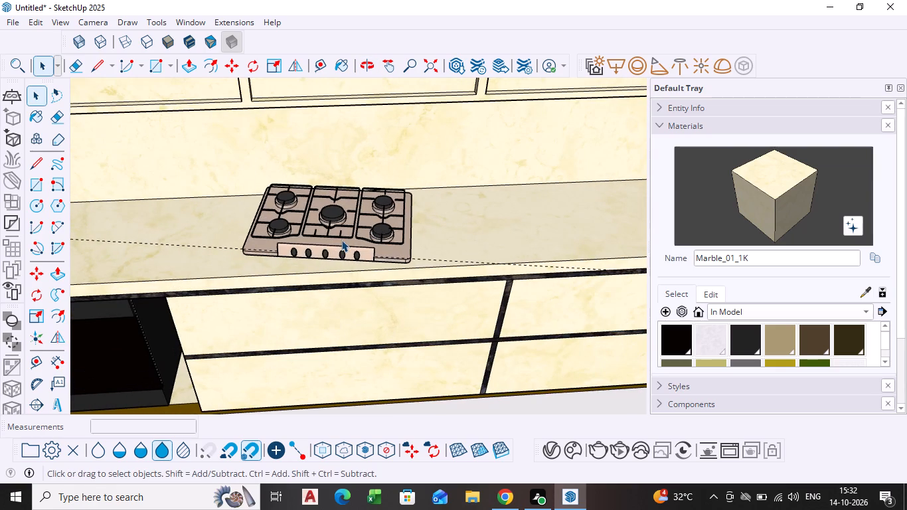
pyautogui.click(39, 299)
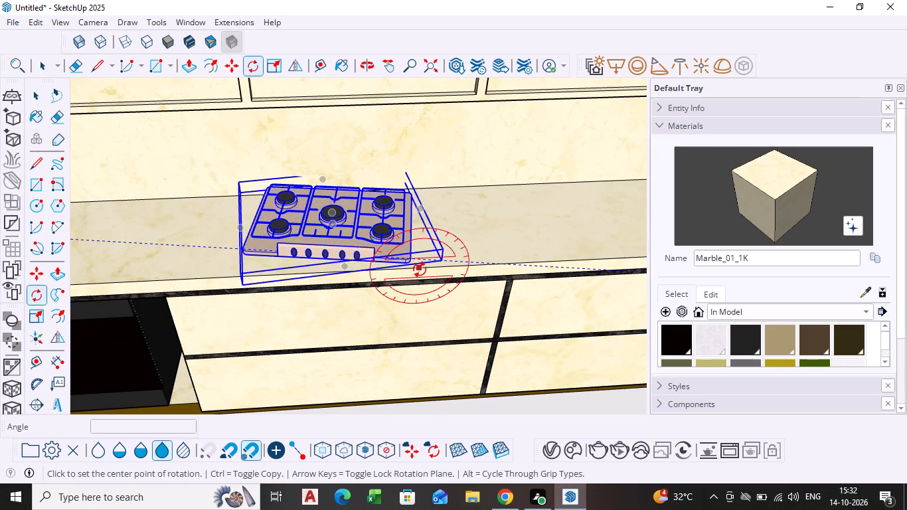
pyautogui.click(409, 263)
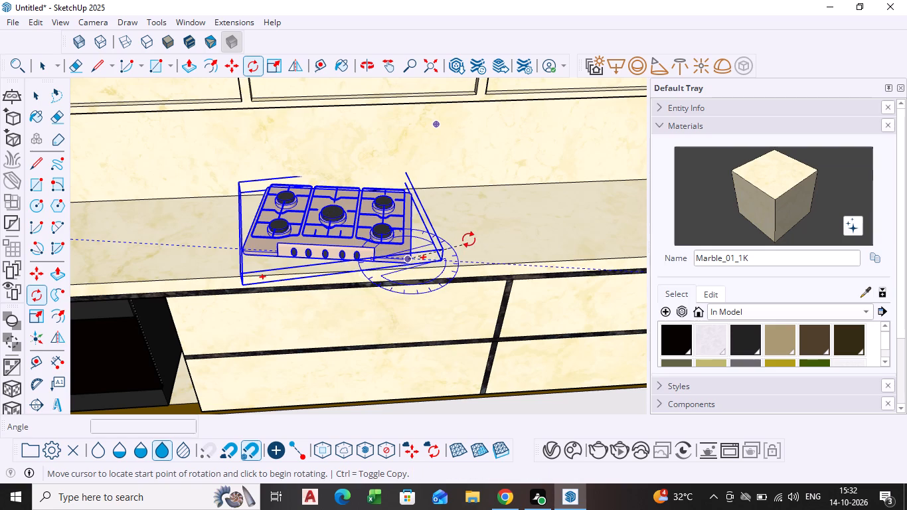
pyautogui.click(469, 240)
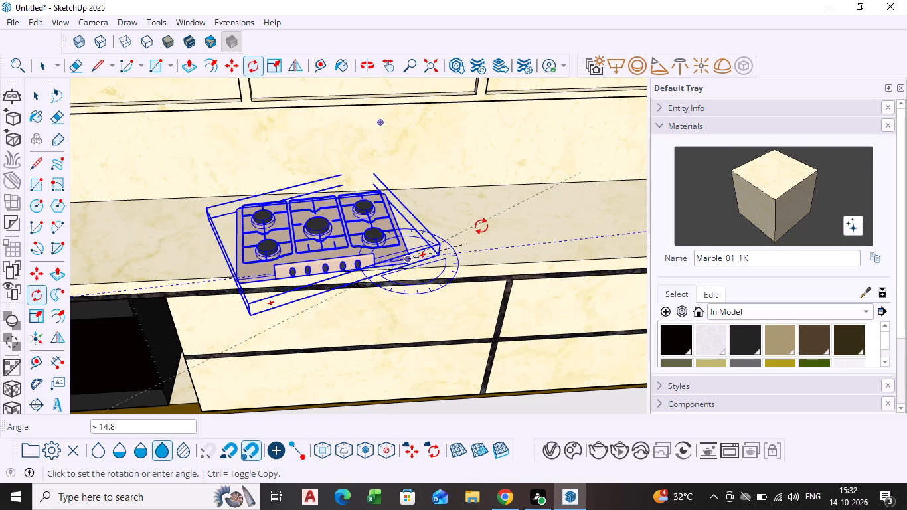
pyautogui.scroll(4, 481, 226)
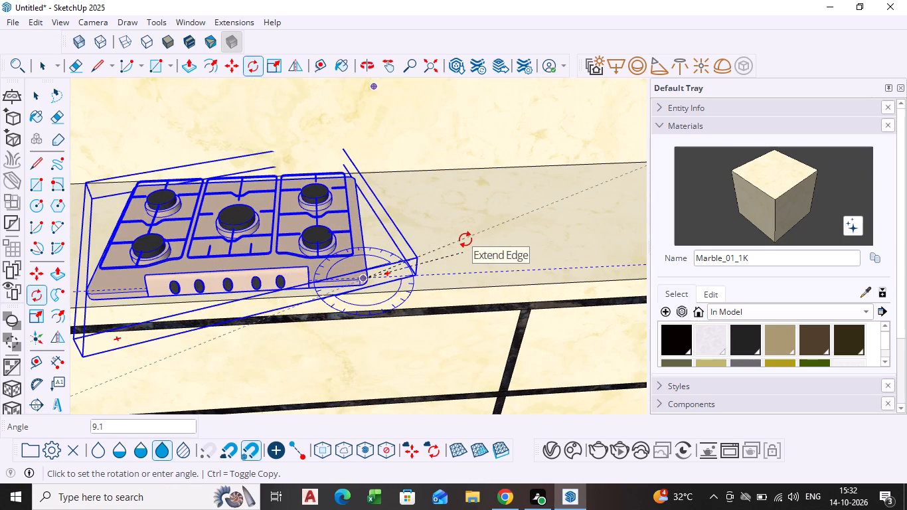
pyautogui.click(465, 240)
pyautogui.press('space')
pyautogui.scroll(-4, 465, 240)
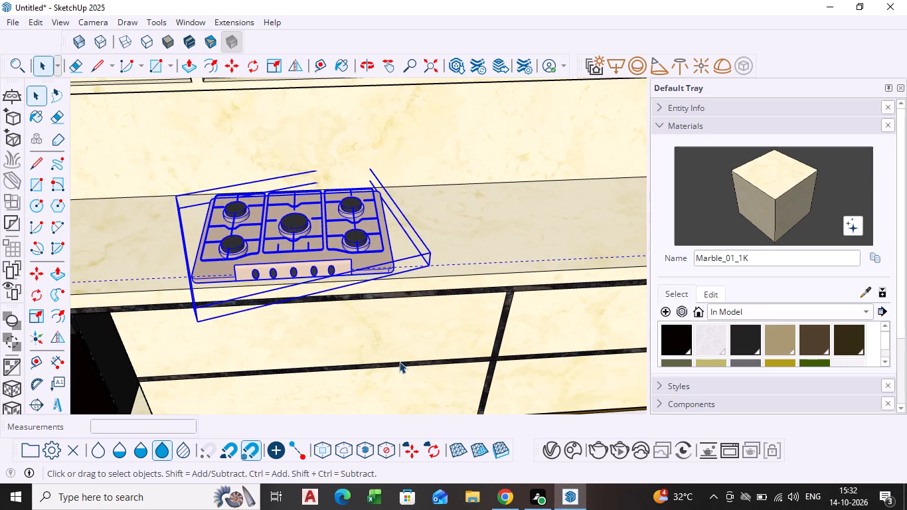
pyautogui.click(399, 363)
pyautogui.press('space')
# Move the hob by its rear corner about 1/2" towards the backsplash on the back countertop.
pyautogui.scroll(-4, 392, 353)
pyautogui.click(329, 295)
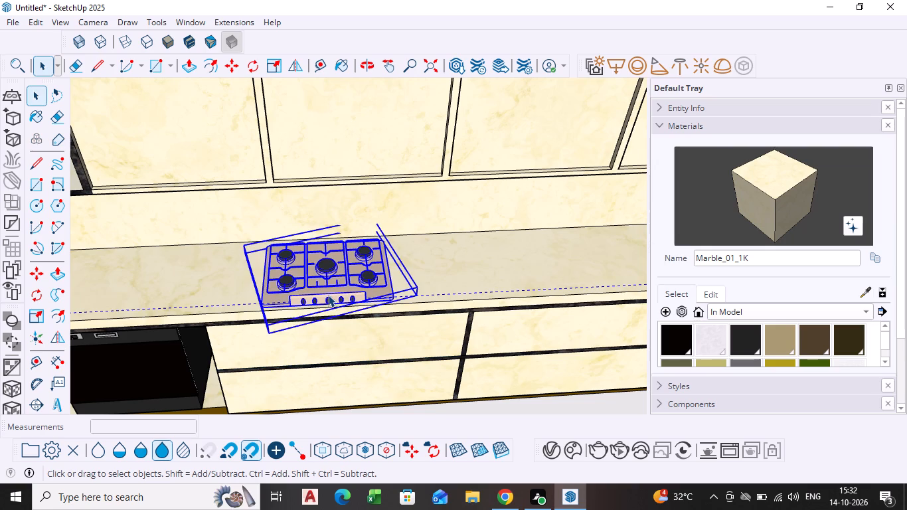
pyautogui.press('m')
pyautogui.scroll(3, 261, 263)
pyautogui.click(271, 242)
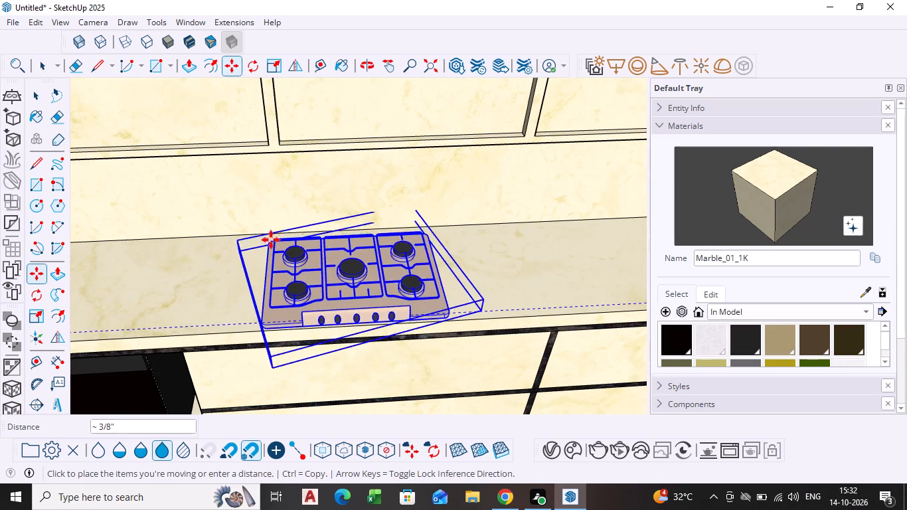
pyautogui.click(272, 238)
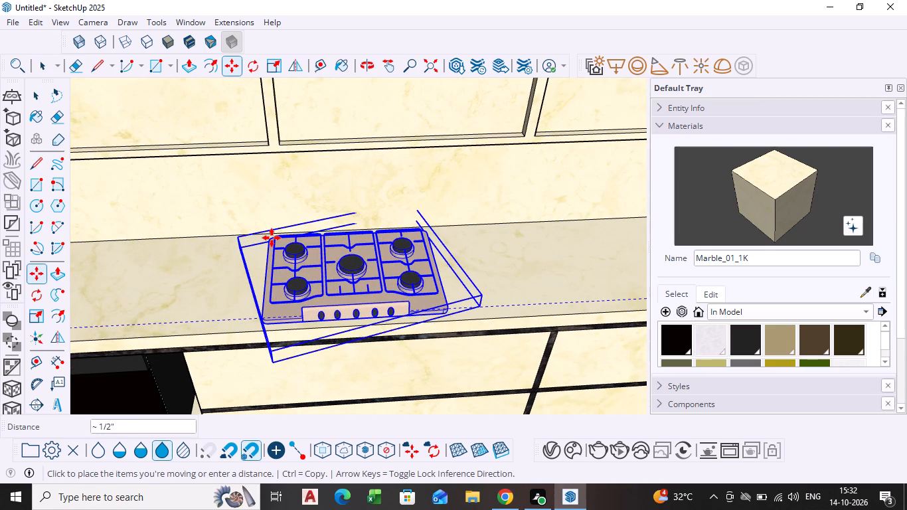
pyautogui.press('space')
pyautogui.scroll(-5, 481, 286)
pyautogui.scroll(-9, 476, 347)
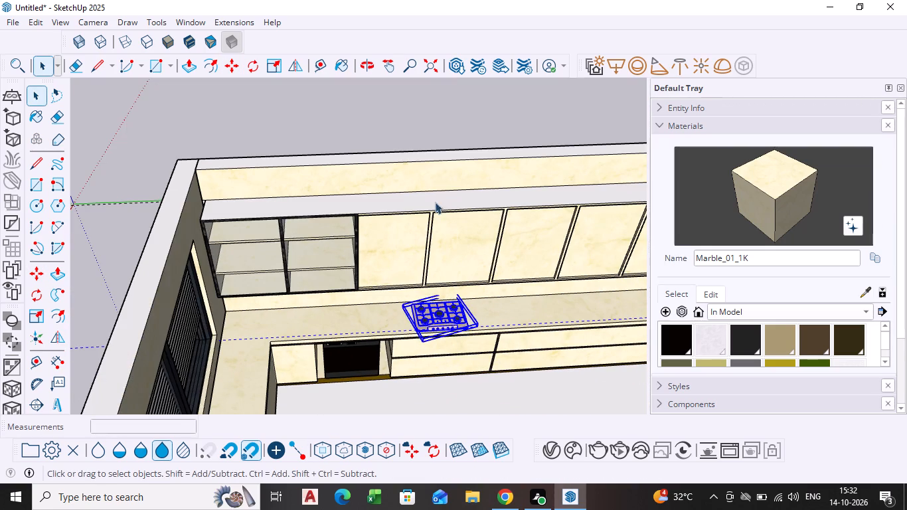
# Examine the hob's placement against the back countertop and the dashed line running through it.
pyautogui.click(440, 128)
pyautogui.scroll(3, 444, 321)
pyautogui.moveTo(443, 321); pyautogui.dragTo(441, 274, button='middle')
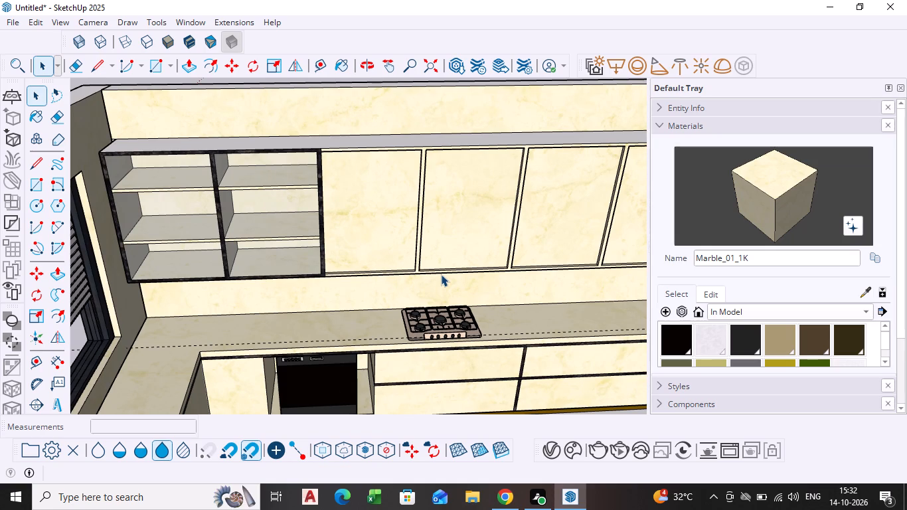
pyautogui.scroll(1, 385, 352)
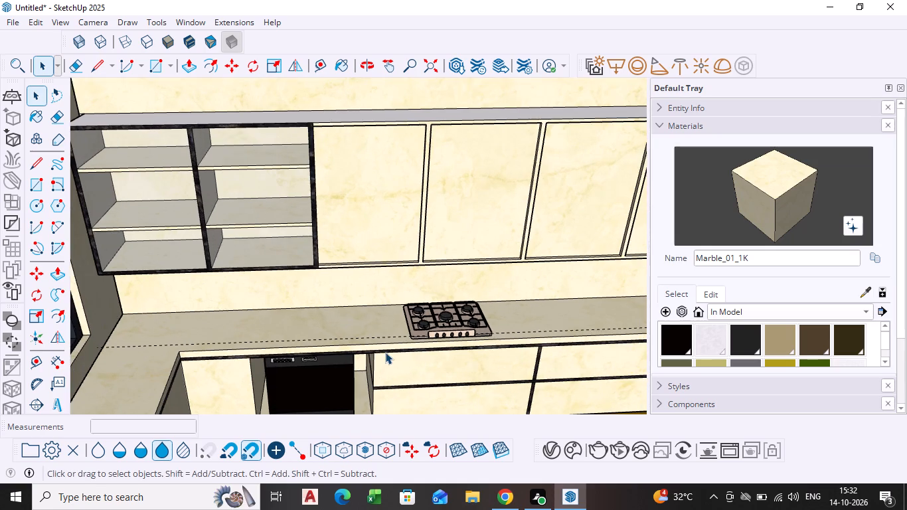
pyautogui.moveTo(382, 349); pyautogui.dragTo(359, 289, button='middle')
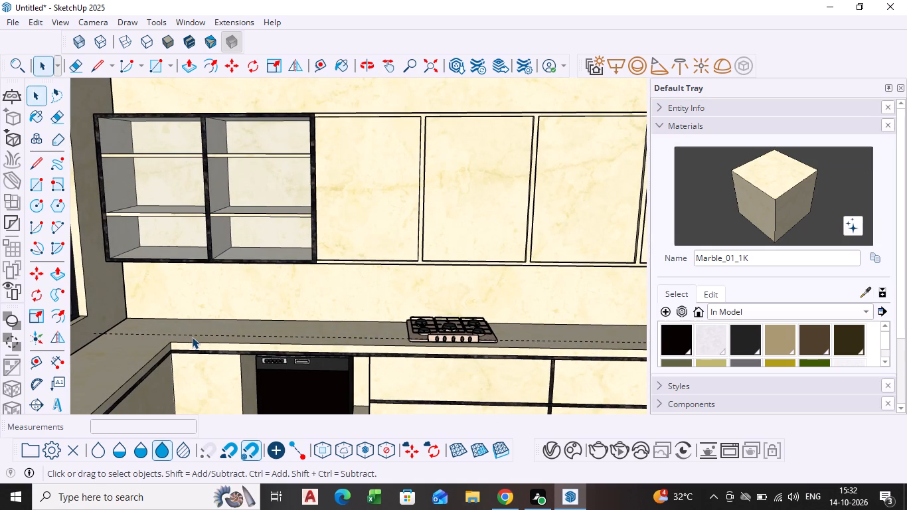
pyautogui.click(192, 337)
pyautogui.press('Escape')
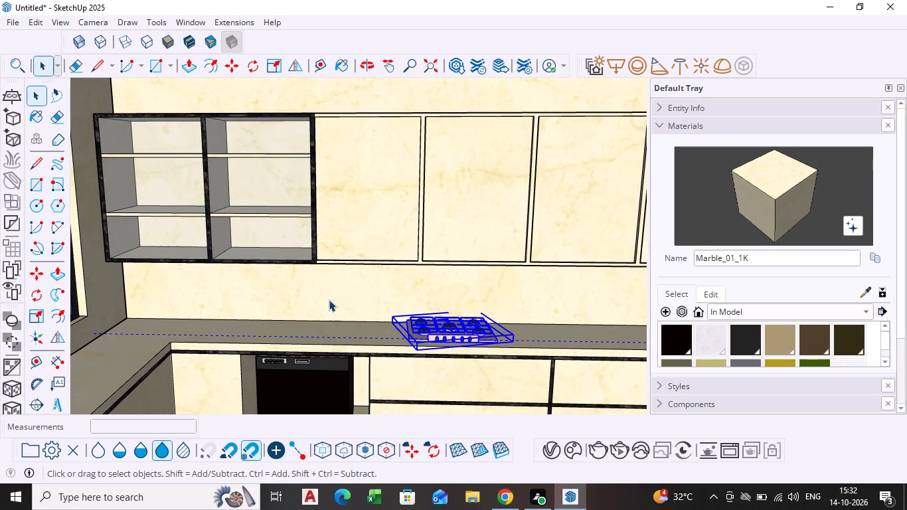
pyautogui.press('space')
pyautogui.scroll(-8, 334, 295)
pyautogui.click(477, 165)
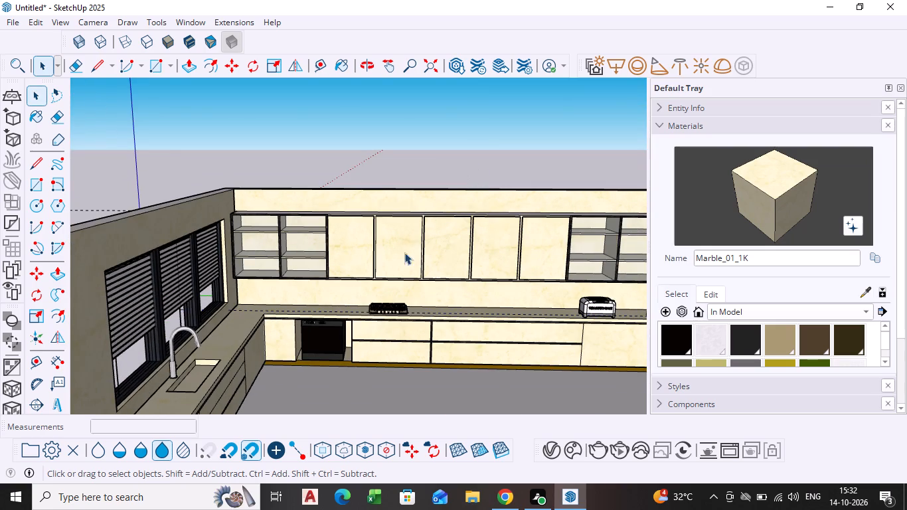
# Scale the five-burner hob on the back countertop along the blue axis by about 1.44 to make it taller.
pyautogui.scroll(4, 378, 301)
pyautogui.moveTo(377, 320); pyautogui.dragTo(369, 357, button='middle')
pyautogui.scroll(8, 378, 324)
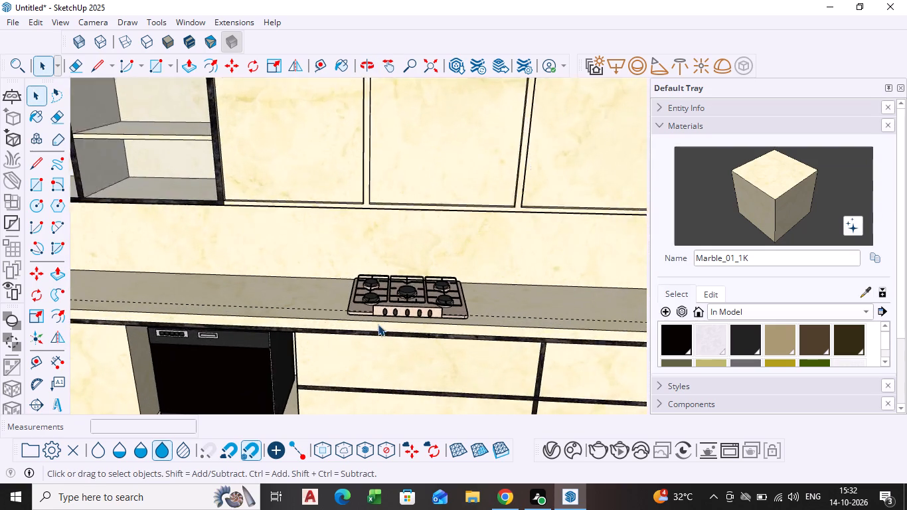
pyautogui.scroll(1, 378, 324)
pyautogui.moveTo(367, 323); pyautogui.dragTo(362, 392, button='middle')
pyautogui.scroll(4, 361, 325)
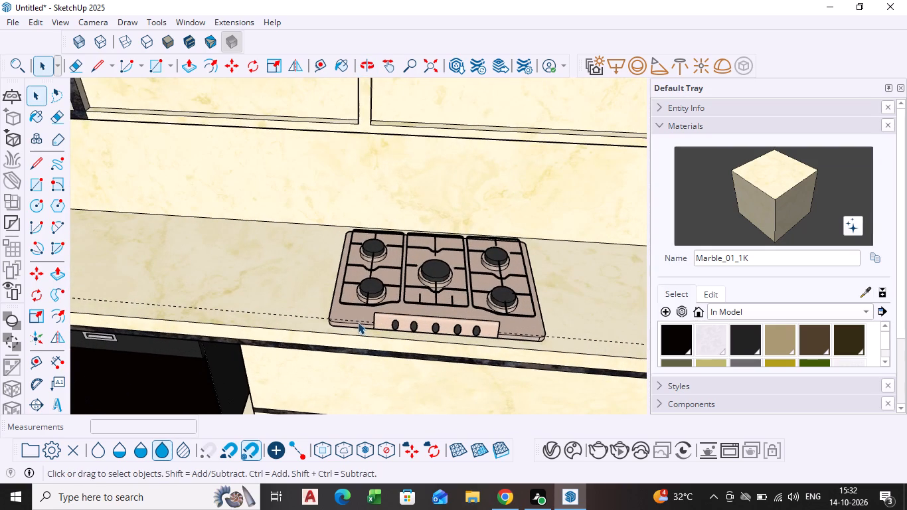
pyautogui.click(370, 304)
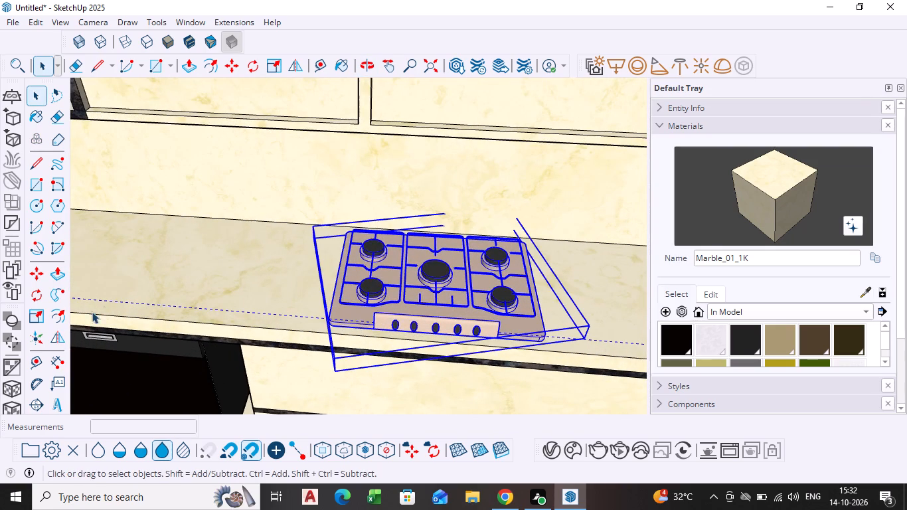
pyautogui.click(42, 322)
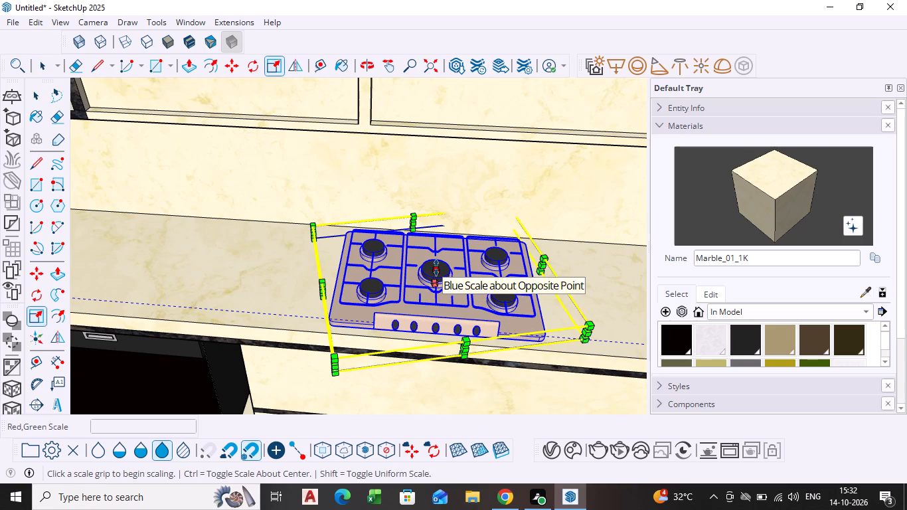
pyautogui.click(436, 268)
pyautogui.click(438, 265)
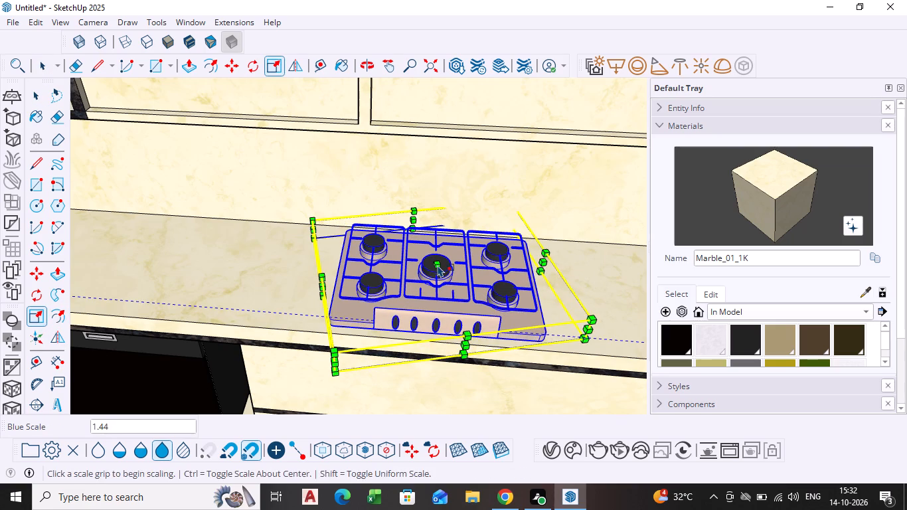
pyautogui.press('space')
pyautogui.scroll(-4, 430, 308)
pyautogui.scroll(-3, 398, 377)
pyautogui.scroll(-9, 353, 250)
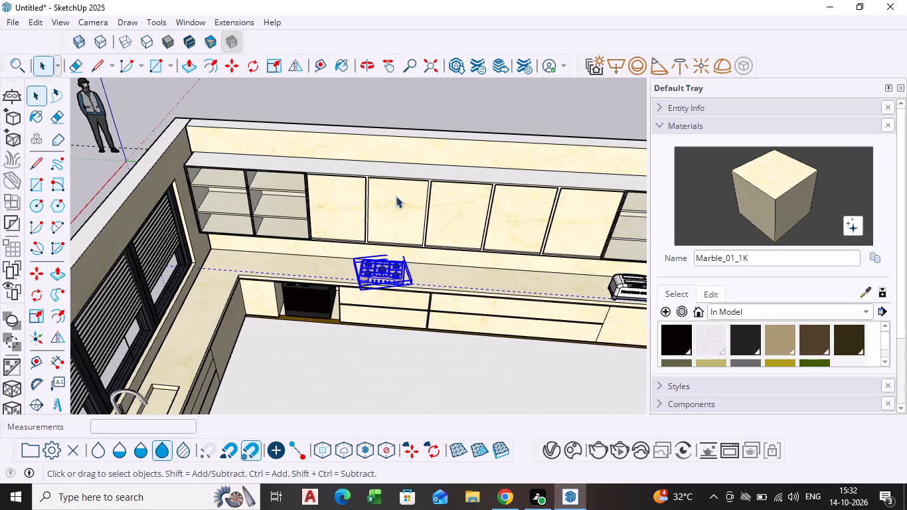
pyautogui.click(446, 145)
# Inspect the taller hob on the back countertop from close up and with the whole back wall in view.
pyautogui.scroll(3, 381, 227)
pyautogui.moveTo(382, 240); pyautogui.dragTo(441, 205, button='middle')
pyautogui.scroll(8, 374, 329)
pyautogui.moveTo(387, 285); pyautogui.dragTo(365, 250, button='middle')
pyautogui.scroll(-12, 374, 267)
pyautogui.scroll(-2, 432, 330)
pyautogui.moveTo(431, 331); pyautogui.dragTo(424, 331, button='middle')
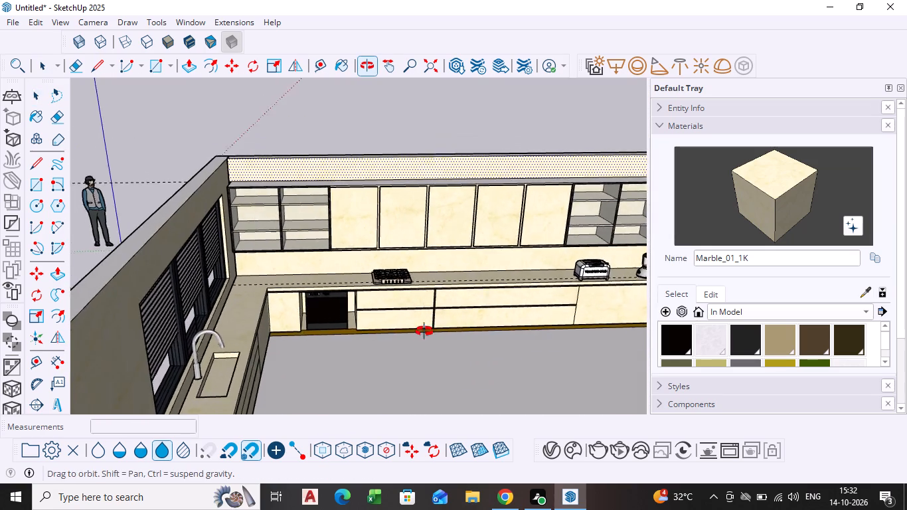
pyautogui.moveTo(424, 331); pyautogui.dragTo(373, 335, button='middle')
pyautogui.scroll(3, 309, 303)
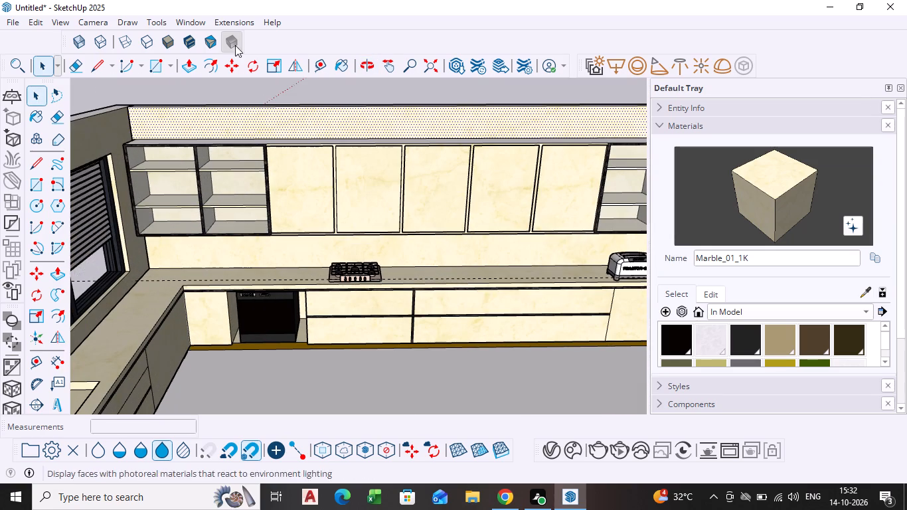
# Open the 3D Warehouse and look through the STOVE models limited to 1 MB.
pyautogui.click(183, 23)
pyautogui.click(224, 120)
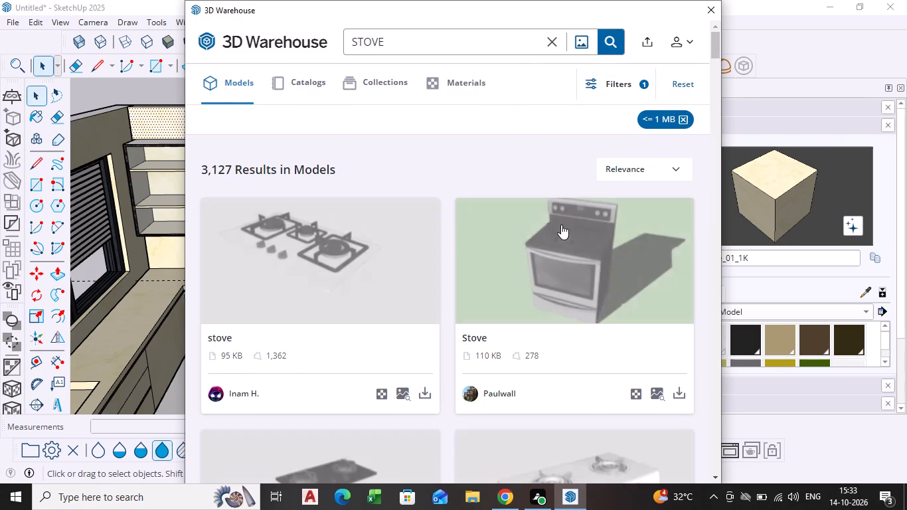
pyautogui.scroll(-4, 464, 341)
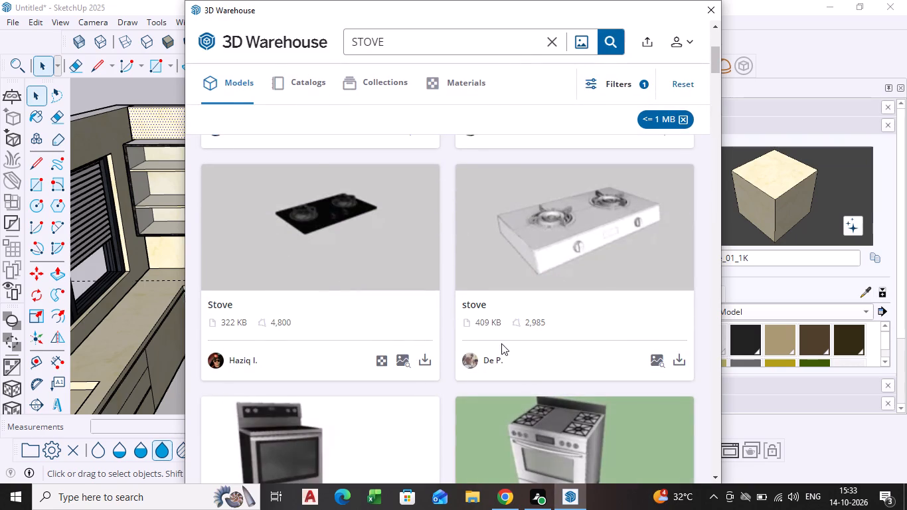
pyautogui.scroll(10, 501, 343)
pyautogui.scroll(-9, 503, 261)
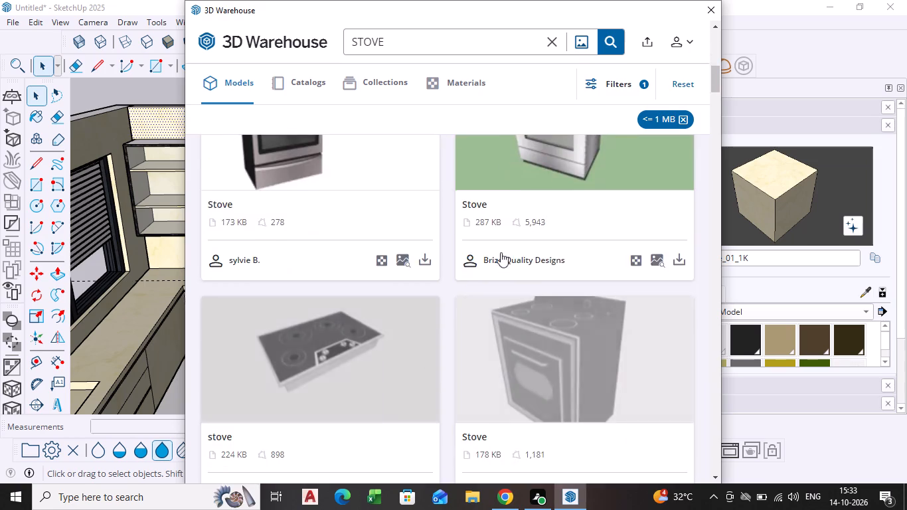
pyautogui.scroll(-4, 501, 248)
pyautogui.scroll(-8, 553, 278)
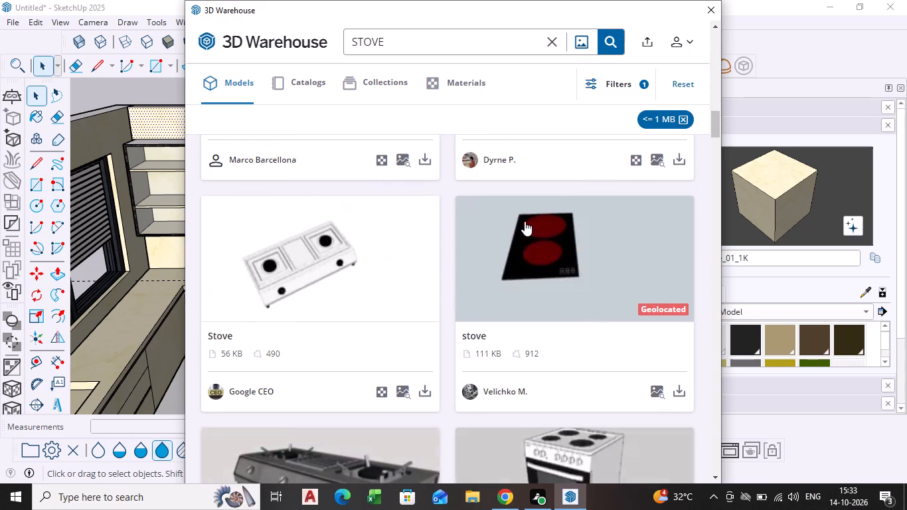
pyautogui.scroll(-8, 523, 217)
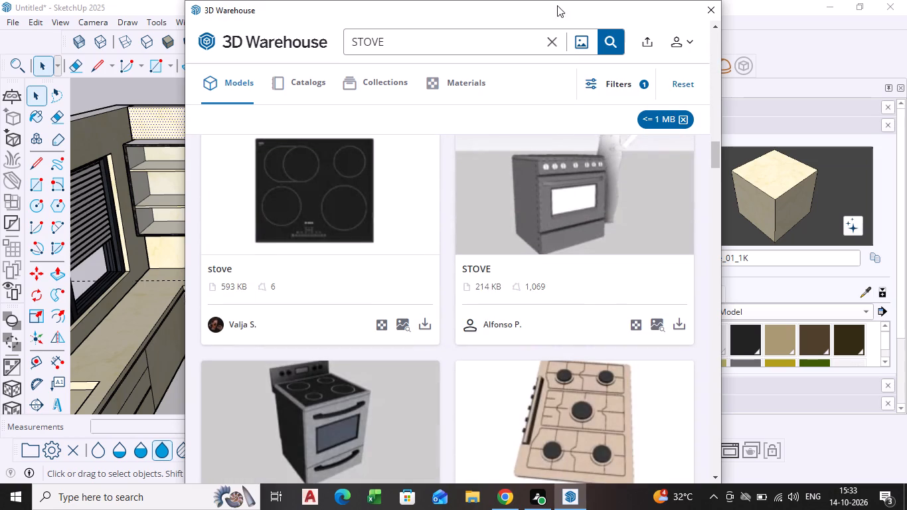
# Search the 3D Warehouse for PAN, keeping the 1 MB size filter.
pyautogui.click(552, 36)
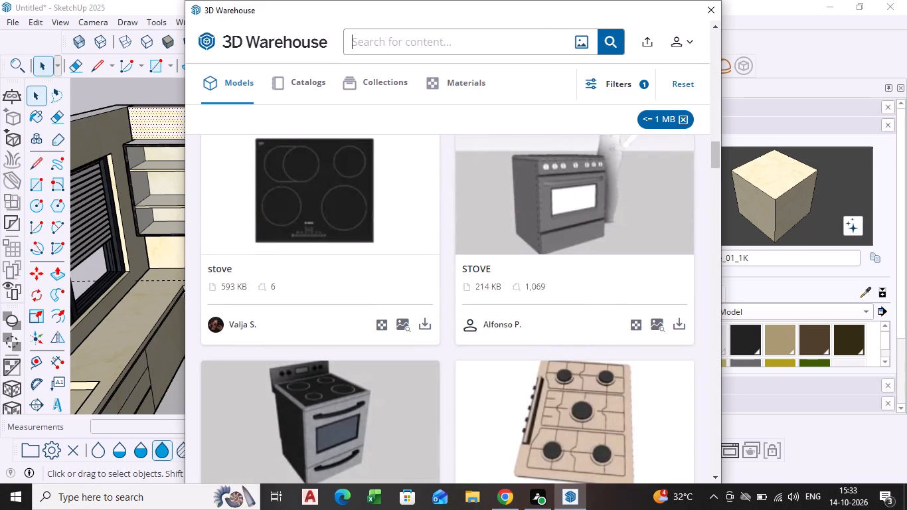
pyautogui.write('PAN')
pyautogui.press('Return')
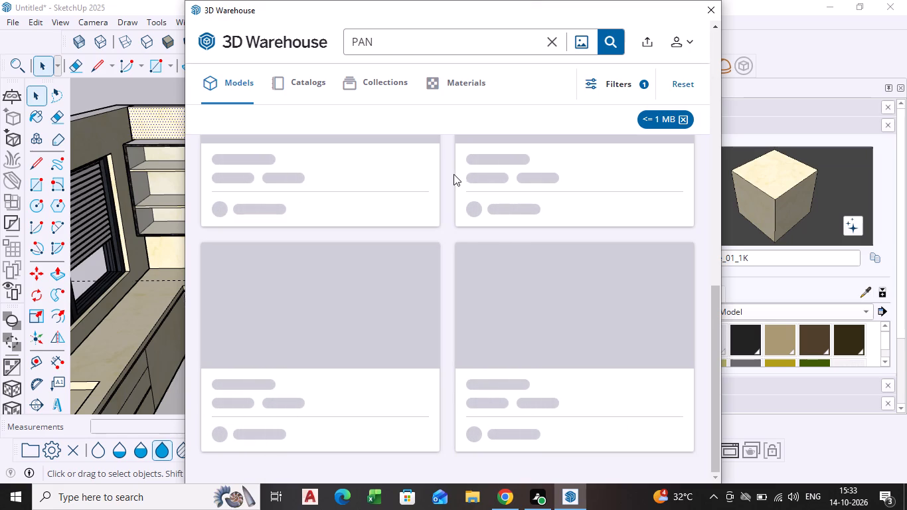
# Look through the PAN models limited to 1 MB, comparing the pots and frying pans for the hob.
pyautogui.scroll(4, 407, 256)
pyautogui.scroll(3, 453, 292)
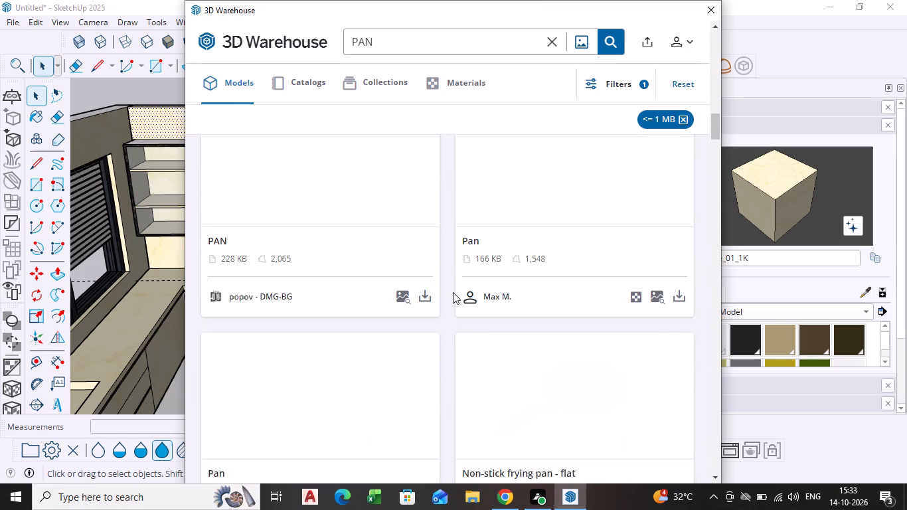
pyautogui.scroll(17, 453, 292)
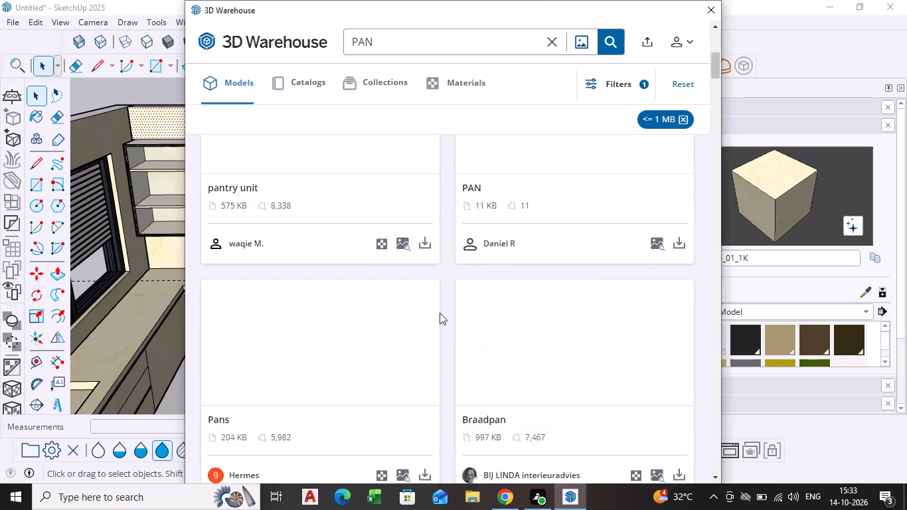
pyautogui.scroll(9, 440, 313)
pyautogui.scroll(-4, 440, 313)
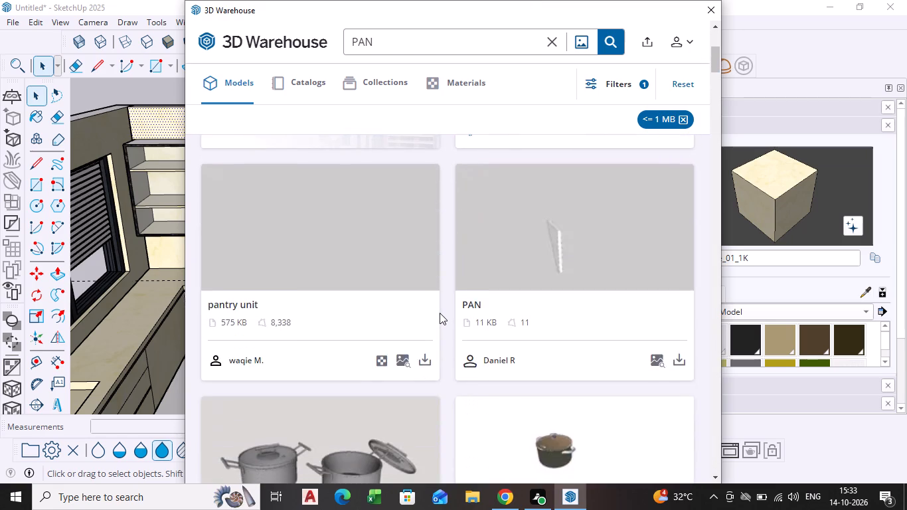
pyautogui.scroll(-7, 438, 315)
pyautogui.scroll(4, 505, 328)
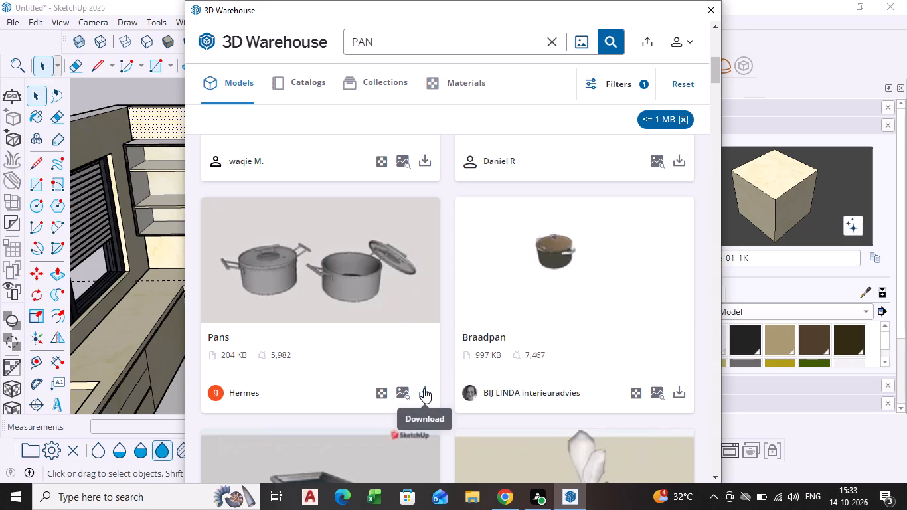
pyautogui.scroll(-9, 424, 388)
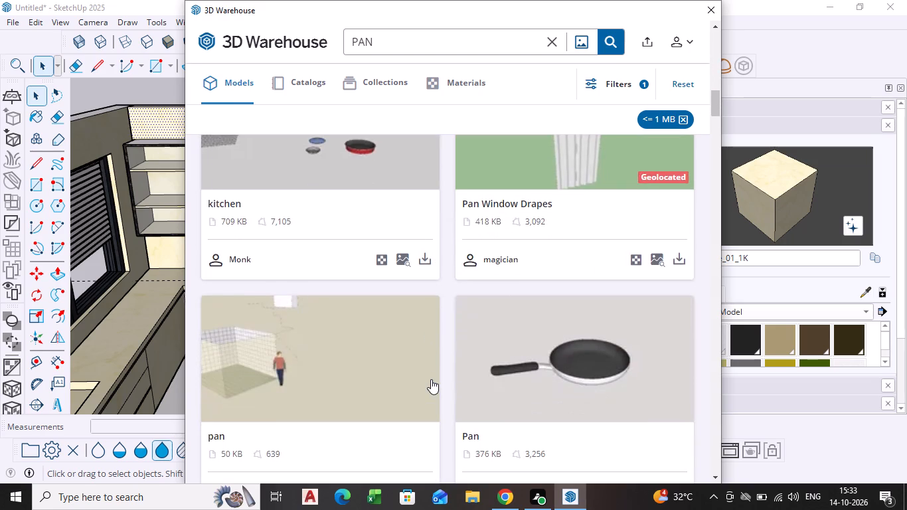
pyautogui.scroll(-10, 431, 379)
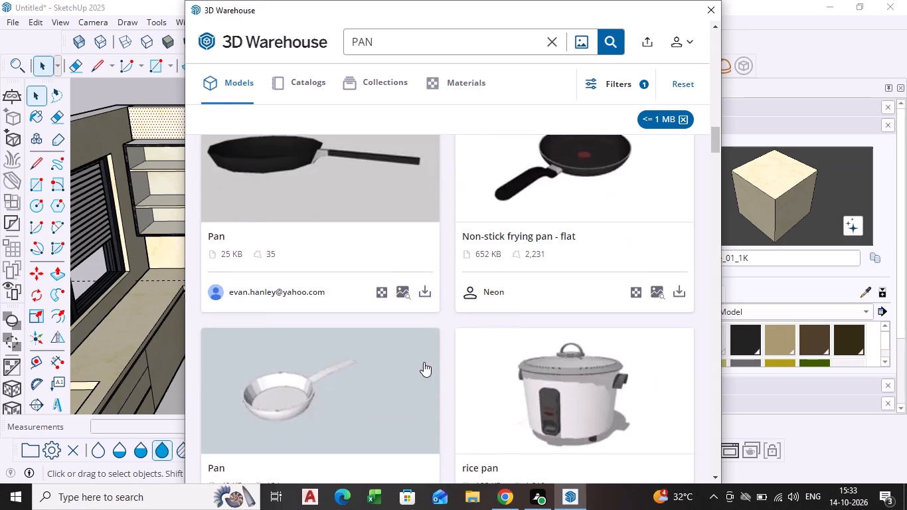
pyautogui.scroll(-4, 424, 362)
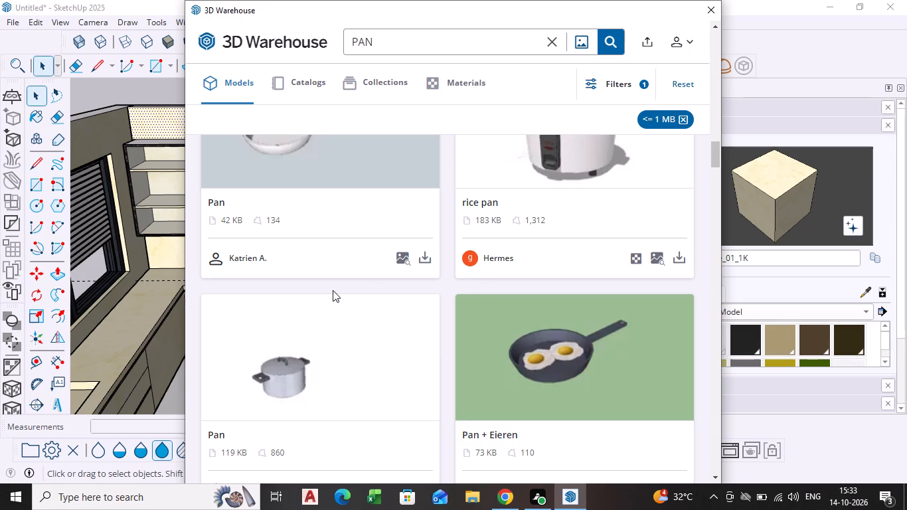
pyautogui.scroll(4, 345, 313)
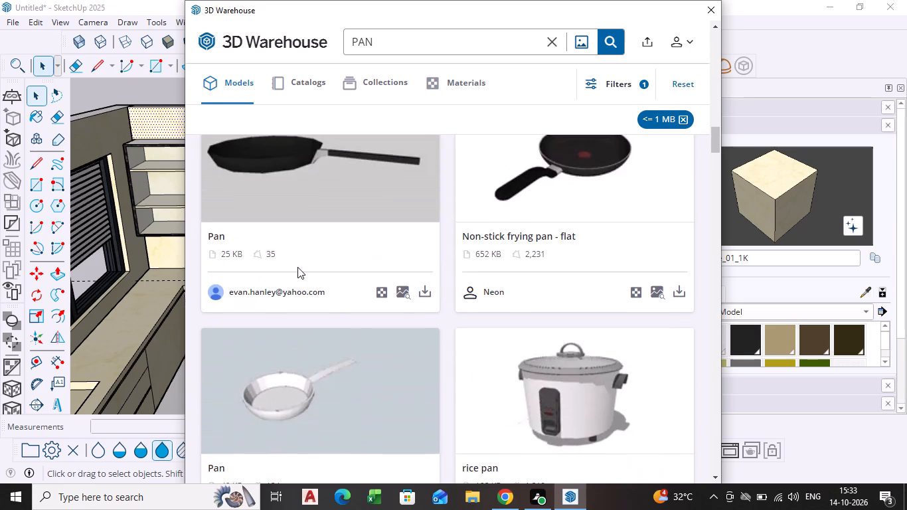
pyautogui.scroll(9, 296, 263)
pyautogui.scroll(4, 343, 304)
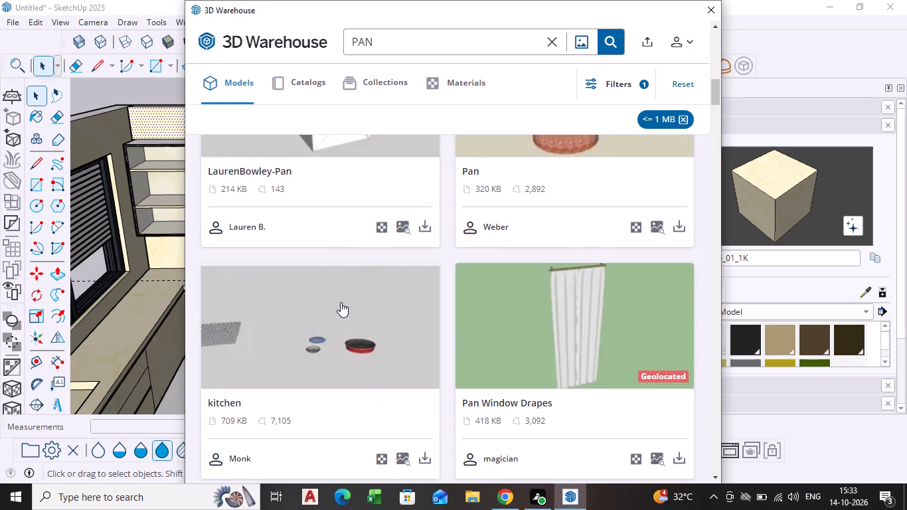
pyautogui.scroll(5, 341, 302)
pyautogui.scroll(-1, 339, 265)
pyautogui.scroll(4, 340, 271)
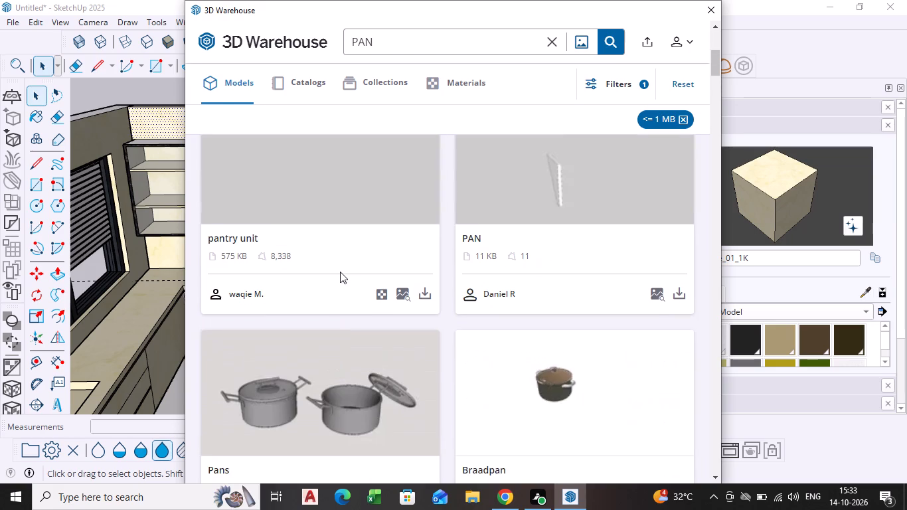
pyautogui.scroll(-5, 340, 274)
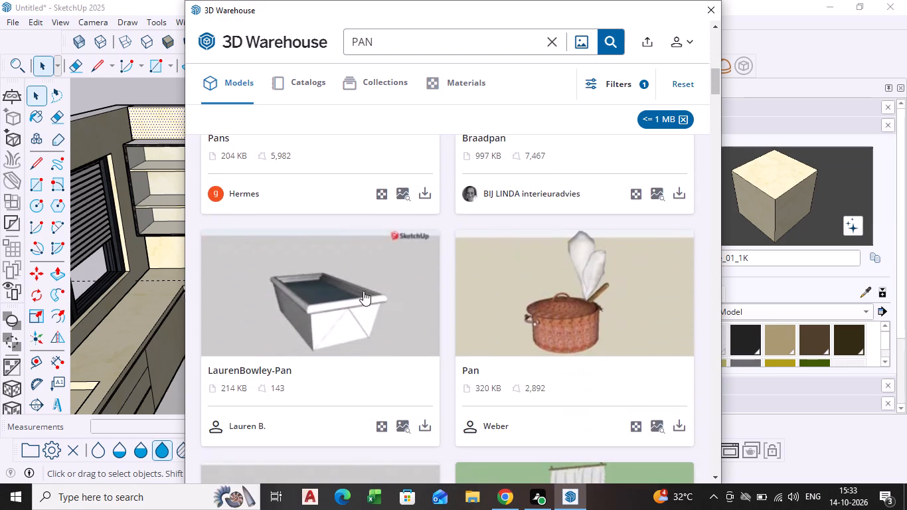
pyautogui.scroll(4, 369, 319)
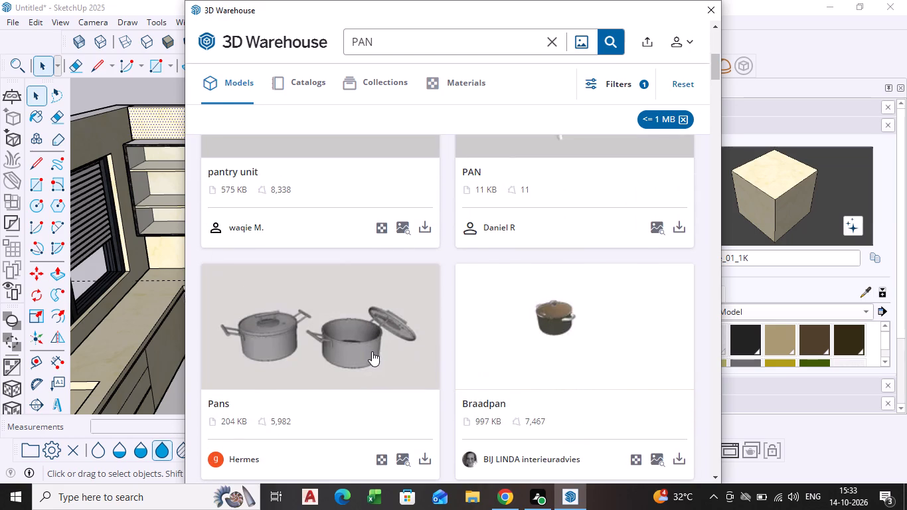
pyautogui.scroll(-15, 372, 351)
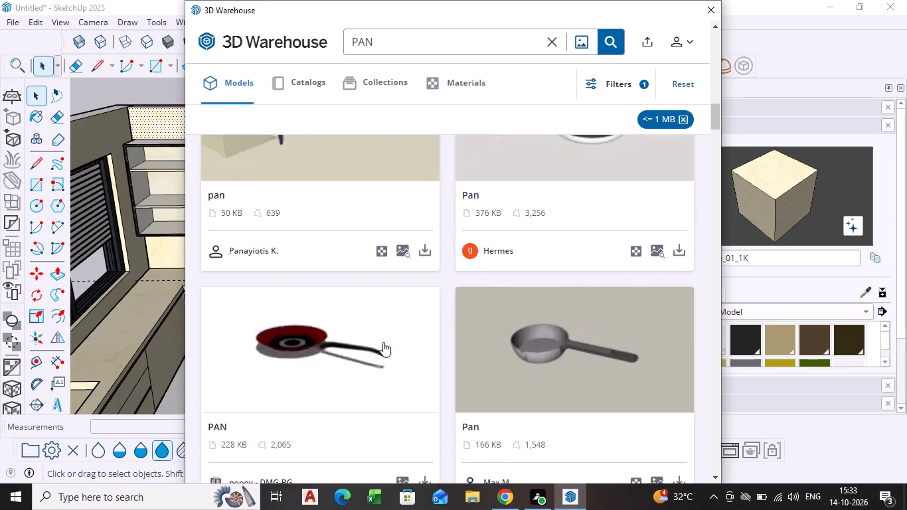
pyautogui.scroll(-9, 398, 347)
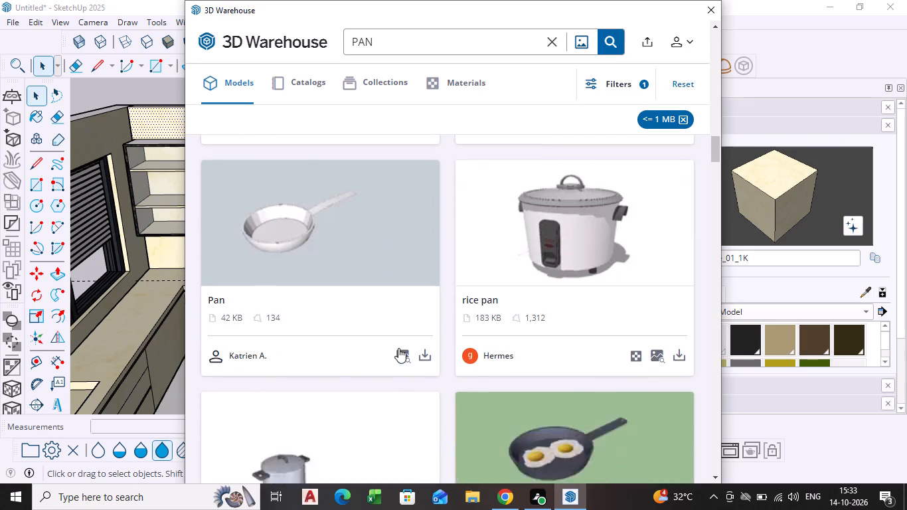
pyautogui.scroll(-5, 397, 345)
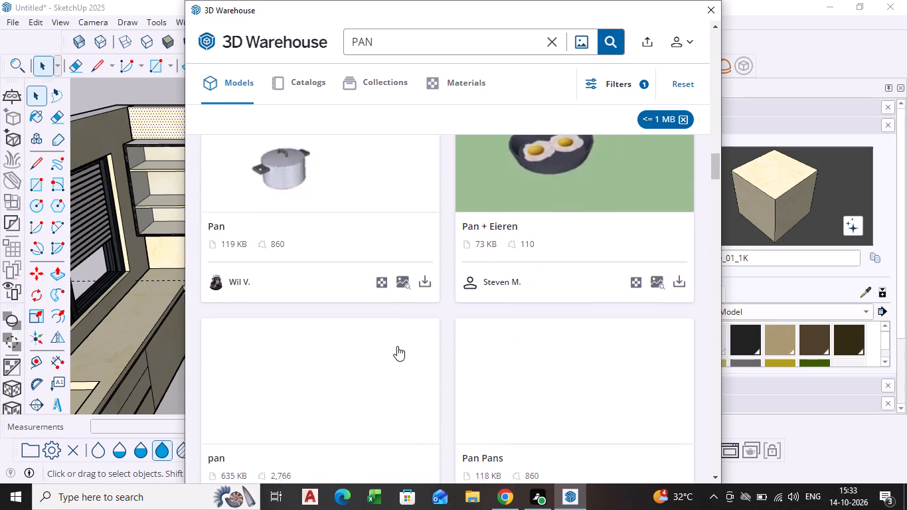
pyautogui.scroll(-5, 397, 346)
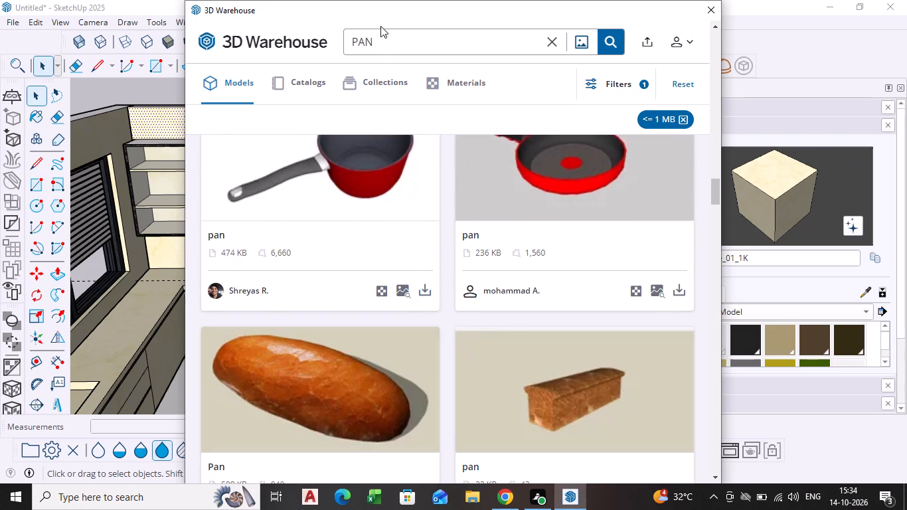
# Search the 3D Warehouse for PANS, keeping the 1 MB size filter.
pyautogui.click(378, 35)
pyautogui.press('s')
pyautogui.press('Return')
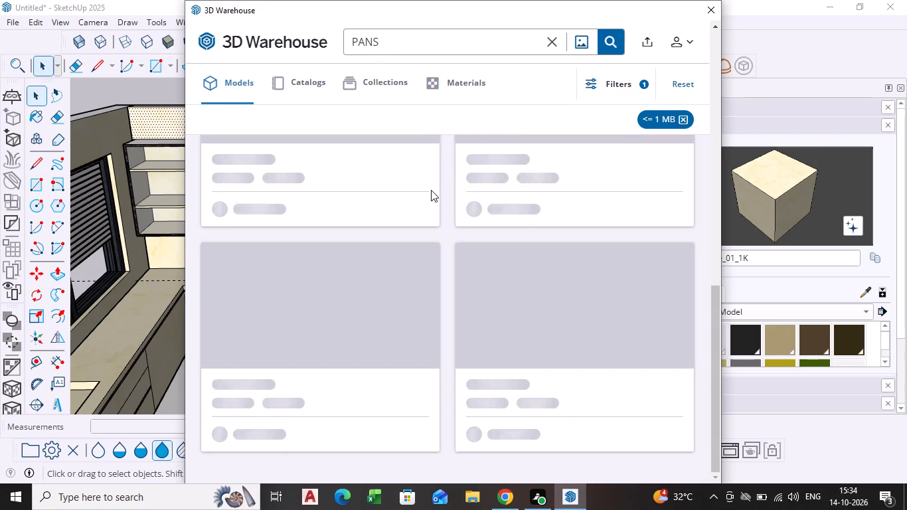
# Look through the PANS models limited to 1 MB for a pot or frying pan that suits the hob.
pyautogui.scroll(9, 431, 190)
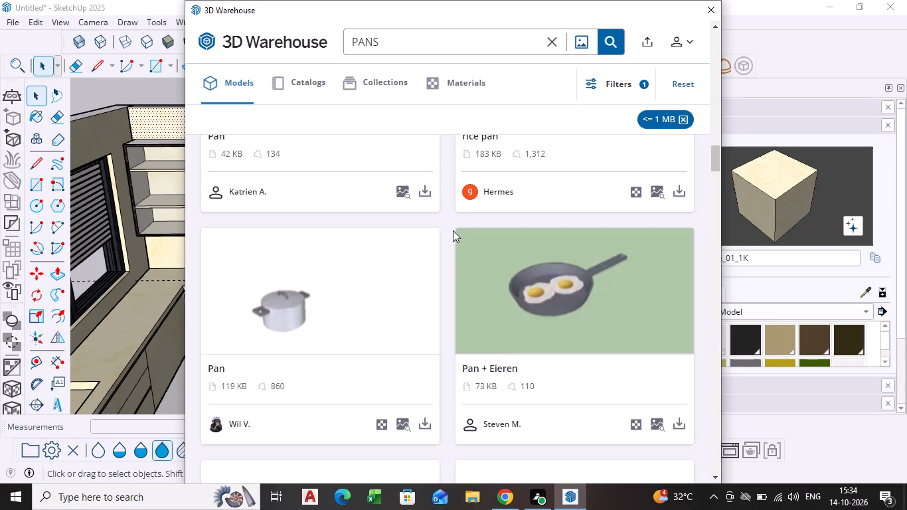
pyautogui.scroll(12, 446, 251)
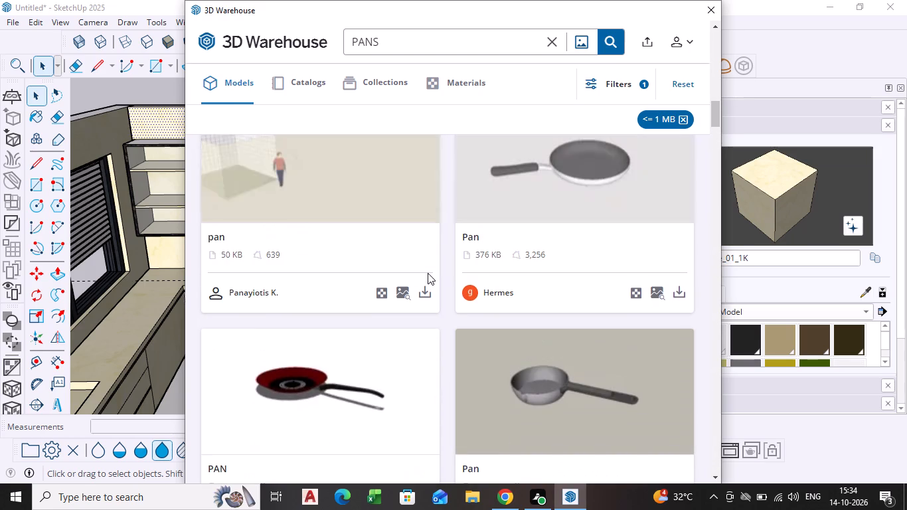
pyautogui.scroll(5, 428, 273)
pyautogui.scroll(-4, 432, 249)
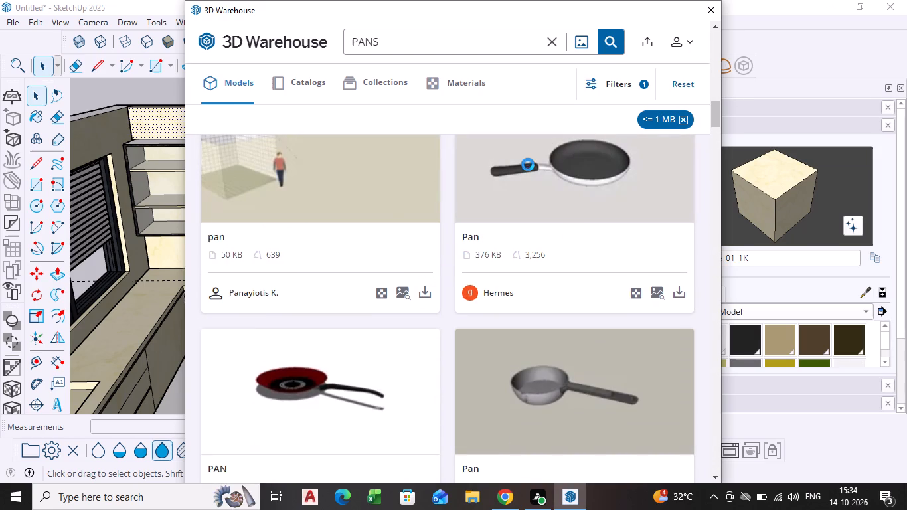
pyautogui.scroll(-4, 436, 196)
pyautogui.scroll(-4, 502, 212)
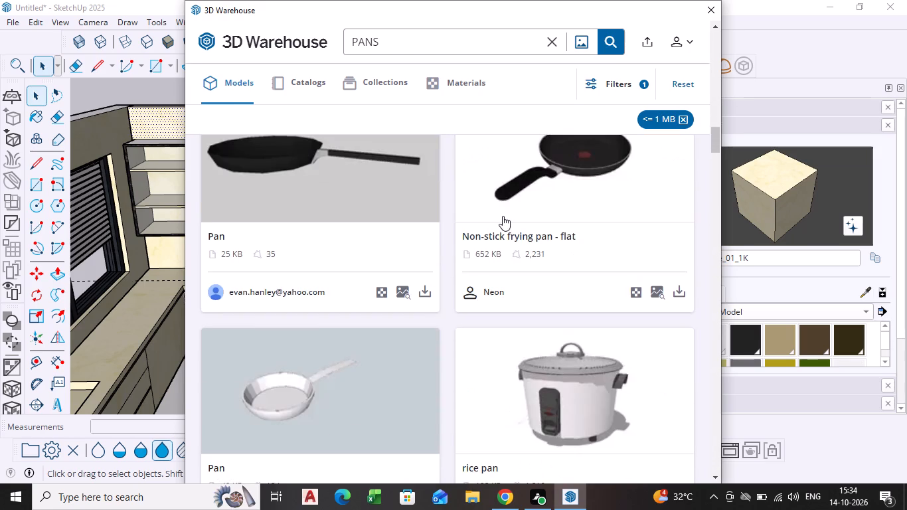
pyautogui.scroll(-20, 507, 218)
pyautogui.scroll(-4, 510, 233)
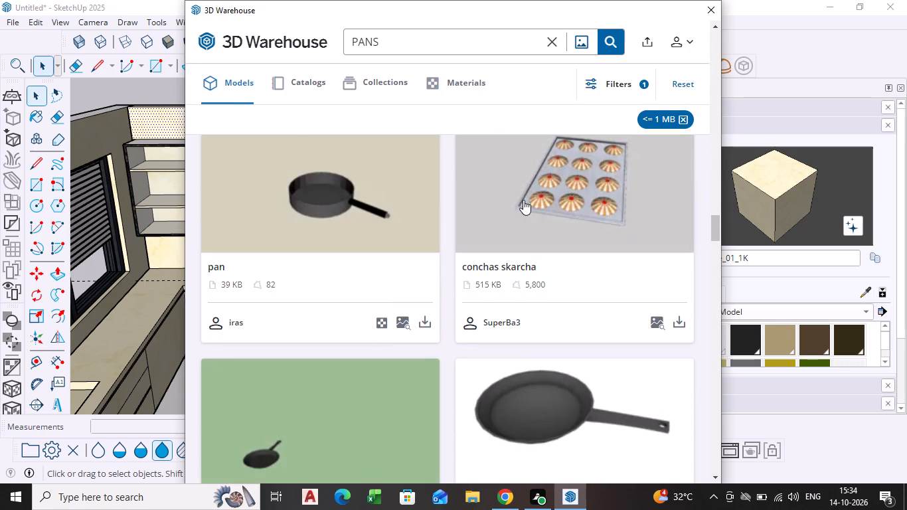
pyautogui.scroll(-7, 527, 210)
pyautogui.scroll(-3, 453, 245)
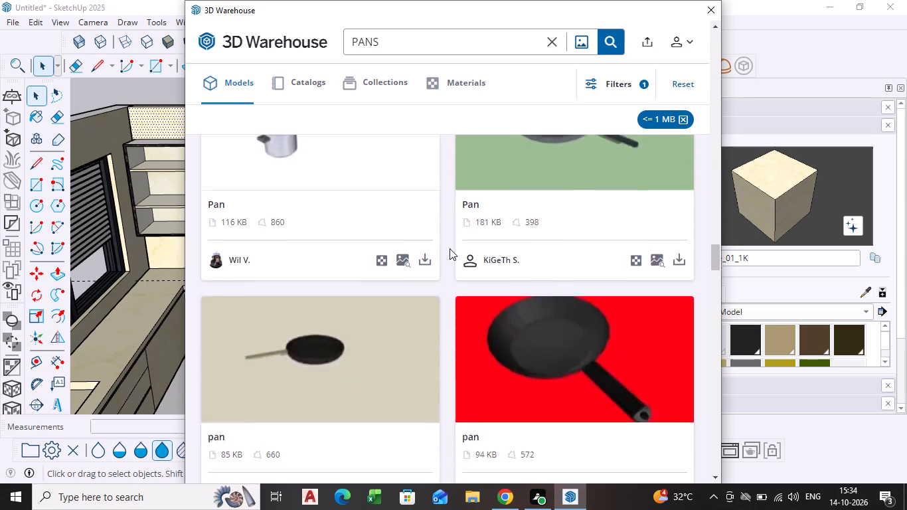
pyautogui.scroll(-10, 450, 249)
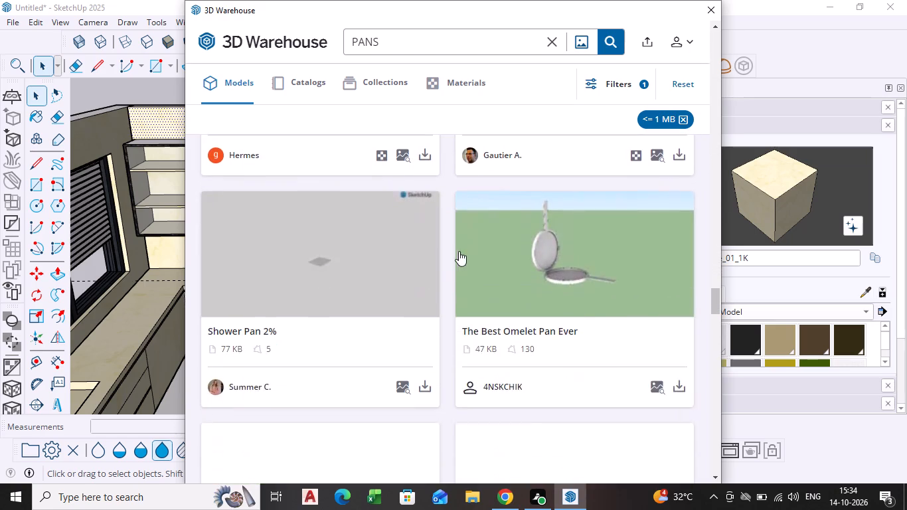
pyautogui.scroll(4, 491, 254)
pyautogui.scroll(-7, 491, 254)
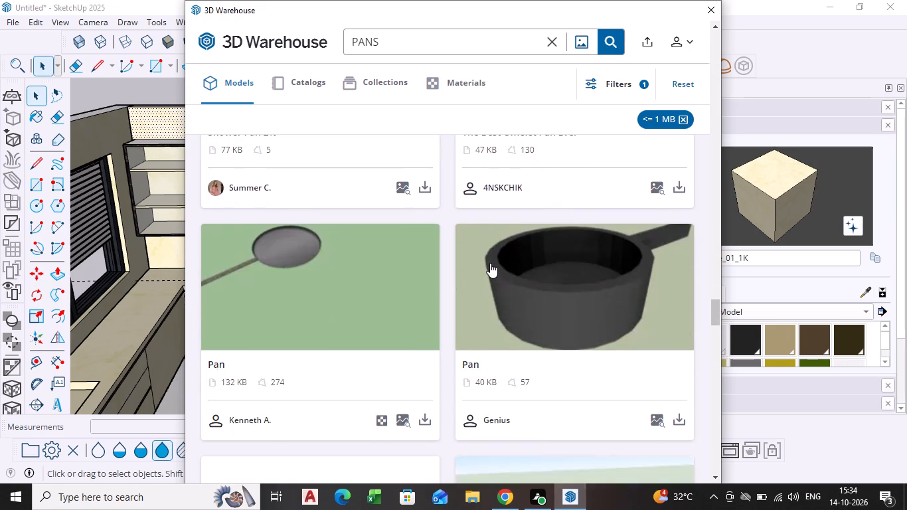
pyautogui.scroll(-11, 490, 263)
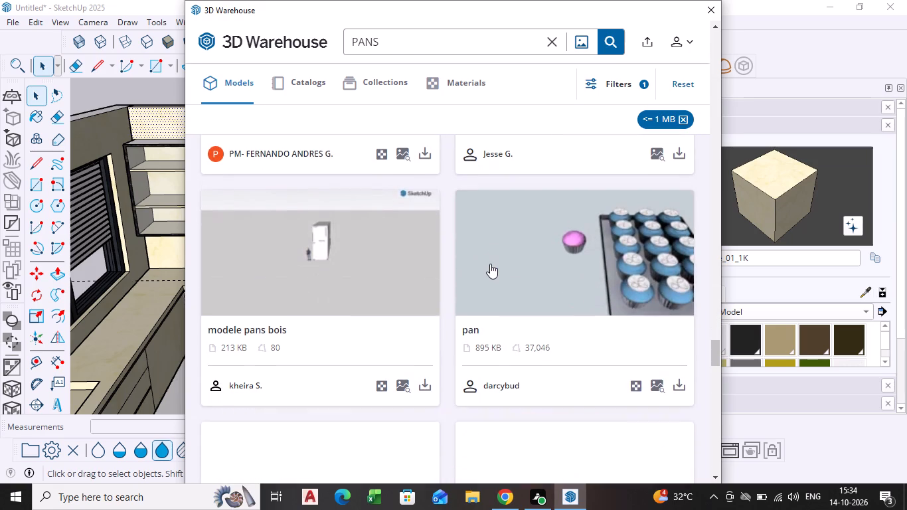
pyautogui.scroll(-2, 481, 314)
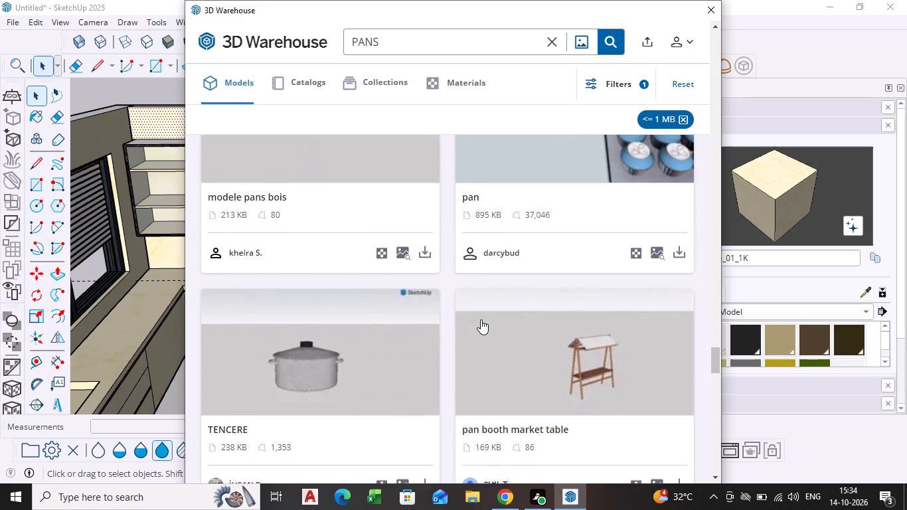
pyautogui.scroll(-2, 481, 321)
pyautogui.scroll(4, 501, 321)
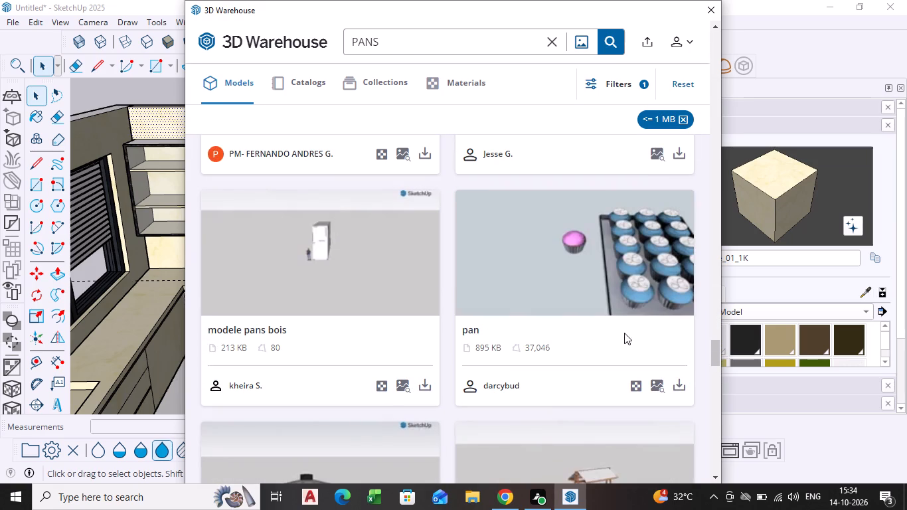
pyautogui.scroll(-7, 520, 353)
pyautogui.scroll(-6, 465, 345)
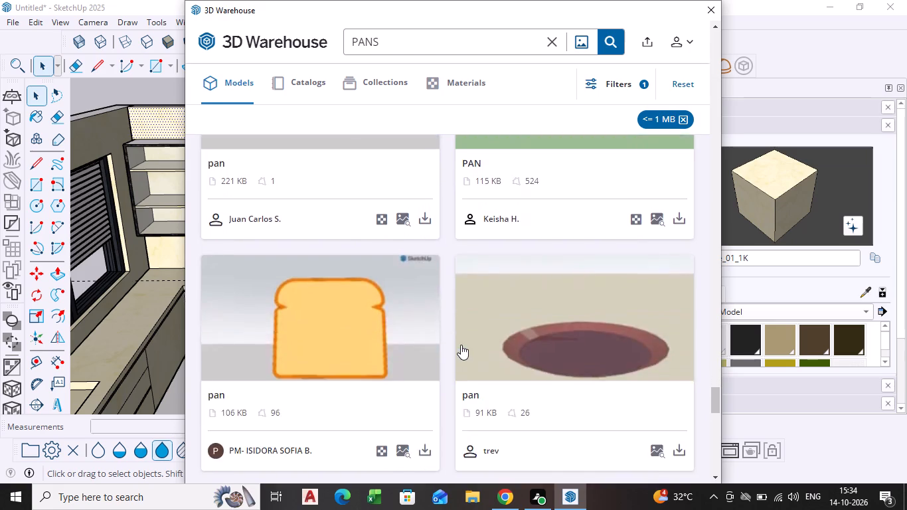
pyautogui.scroll(-4, 461, 345)
pyautogui.scroll(5, 460, 345)
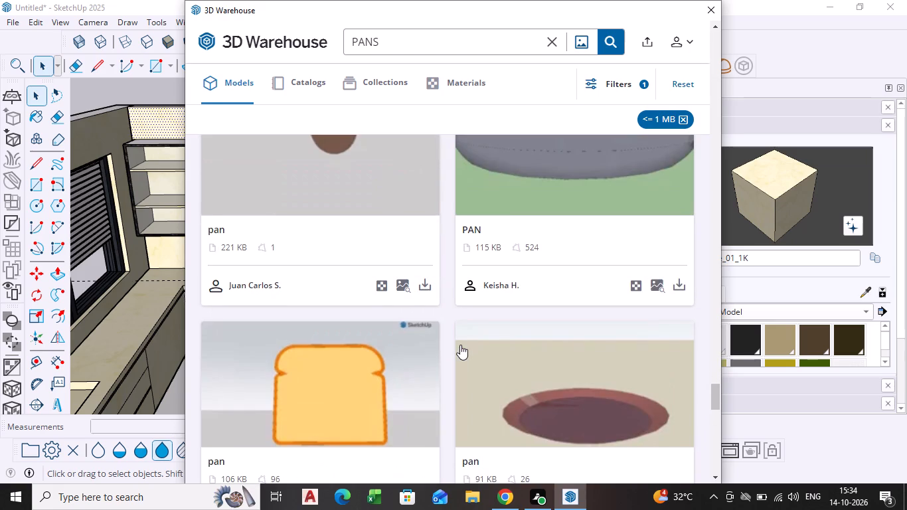
pyautogui.scroll(-13, 460, 345)
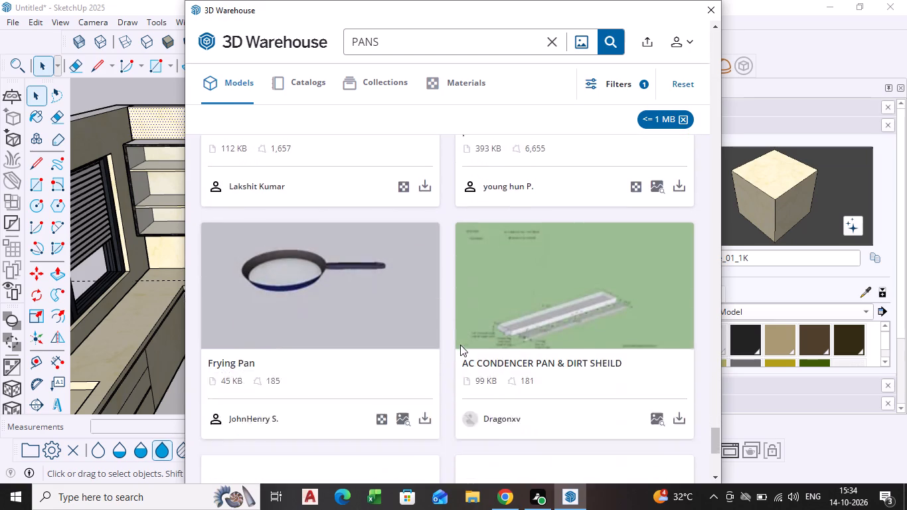
pyautogui.scroll(-4, 460, 345)
# Look back through the PANS models limited to 1 MB, comparing the pots and frying pans for the hob.
pyautogui.scroll(11, 460, 345)
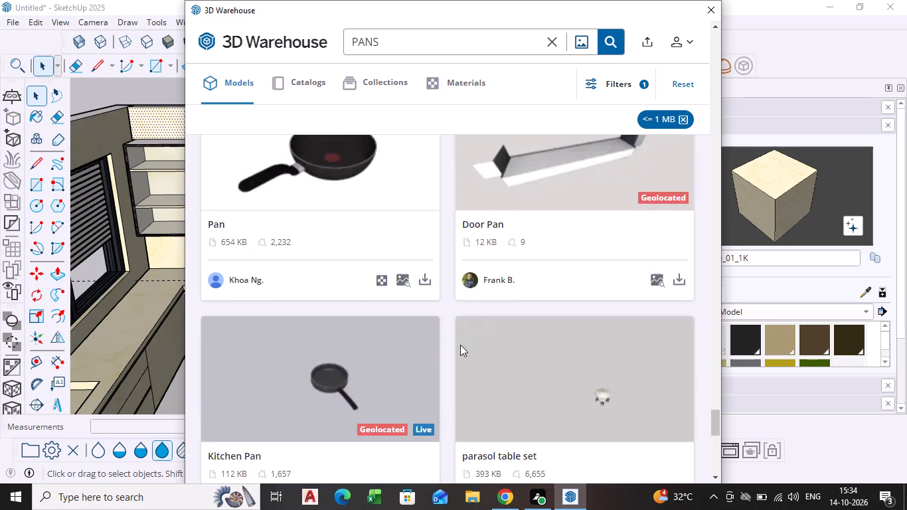
pyautogui.scroll(19, 460, 345)
pyautogui.scroll(6, 460, 345)
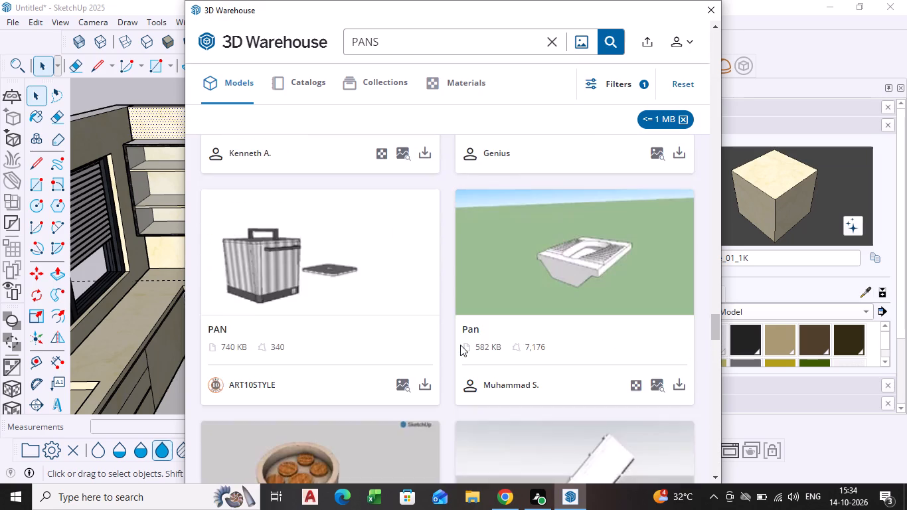
pyautogui.scroll(15, 460, 345)
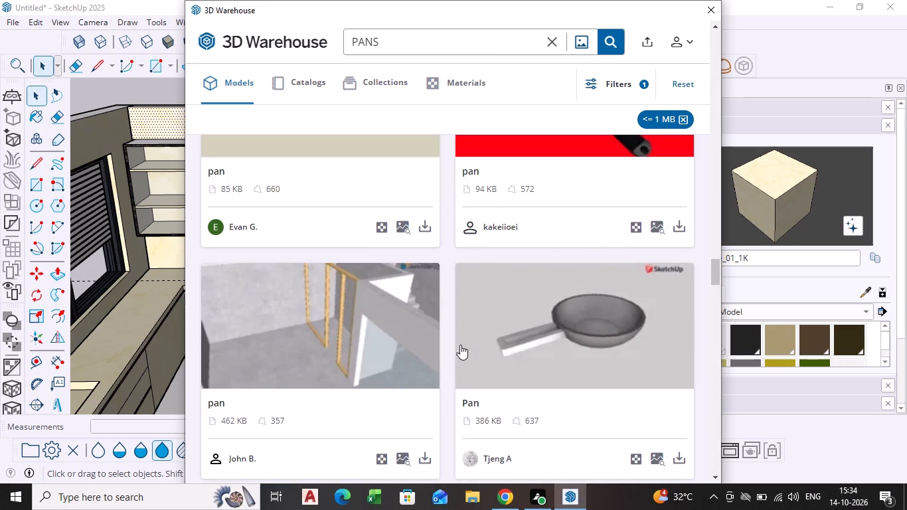
pyautogui.scroll(10, 460, 345)
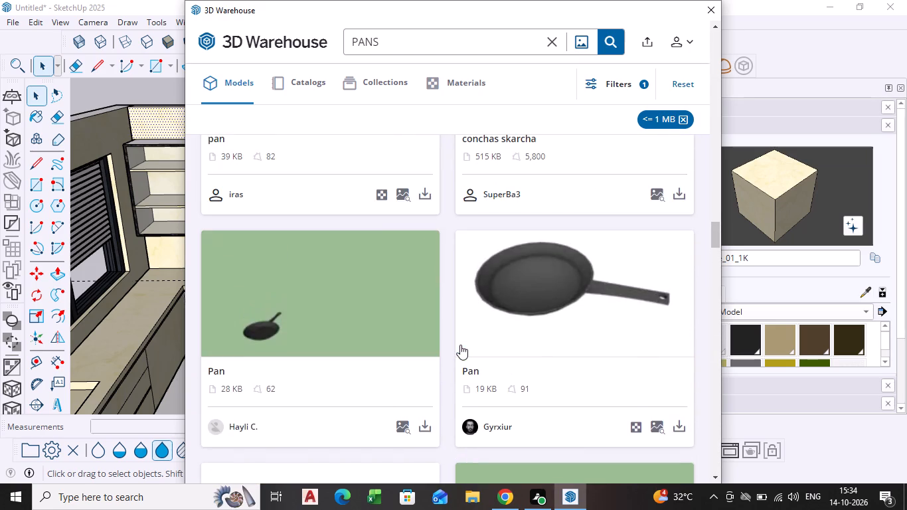
pyautogui.scroll(4, 460, 345)
pyautogui.scroll(4, 375, 305)
pyautogui.scroll(3, 331, 268)
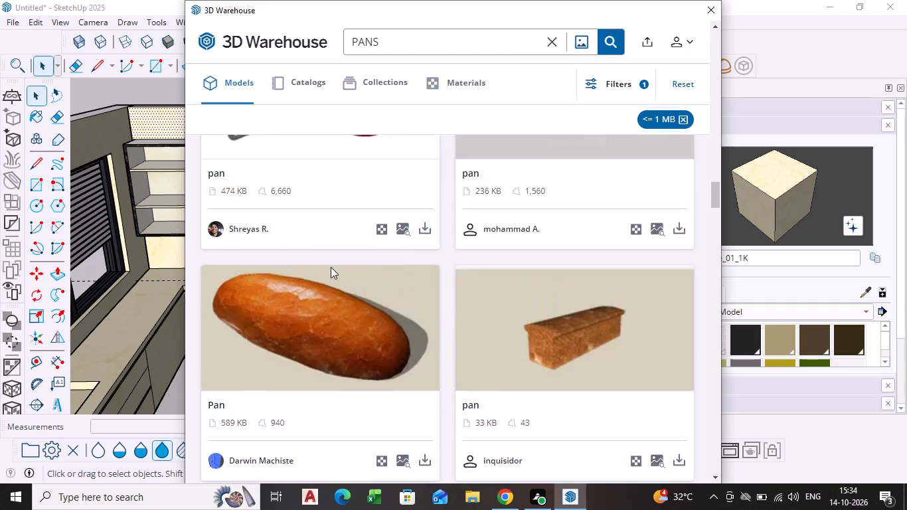
pyautogui.scroll(9, 331, 266)
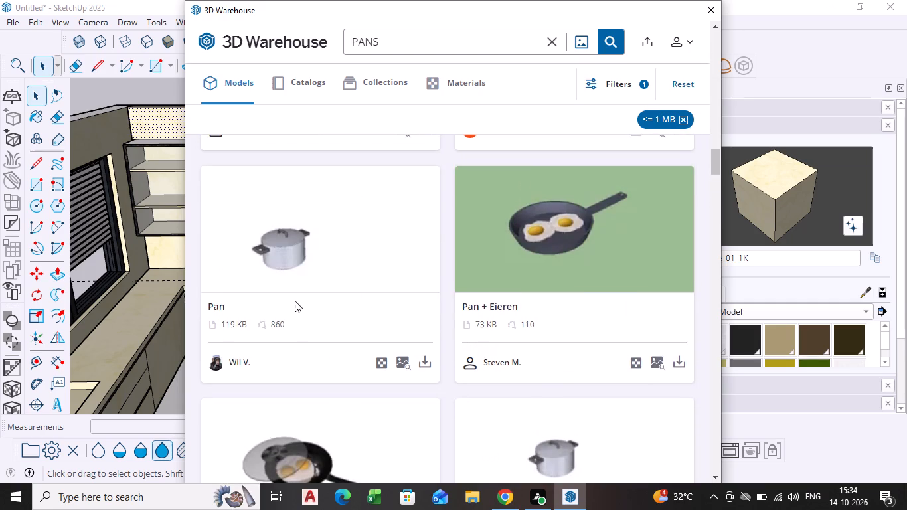
pyautogui.scroll(-3, 304, 317)
pyautogui.scroll(3, 371, 362)
# Download the 635 KB frying pan with a glass lid and fried eggs directly into the kitchen model.
pyautogui.scroll(-2, 371, 362)
pyautogui.click(429, 462)
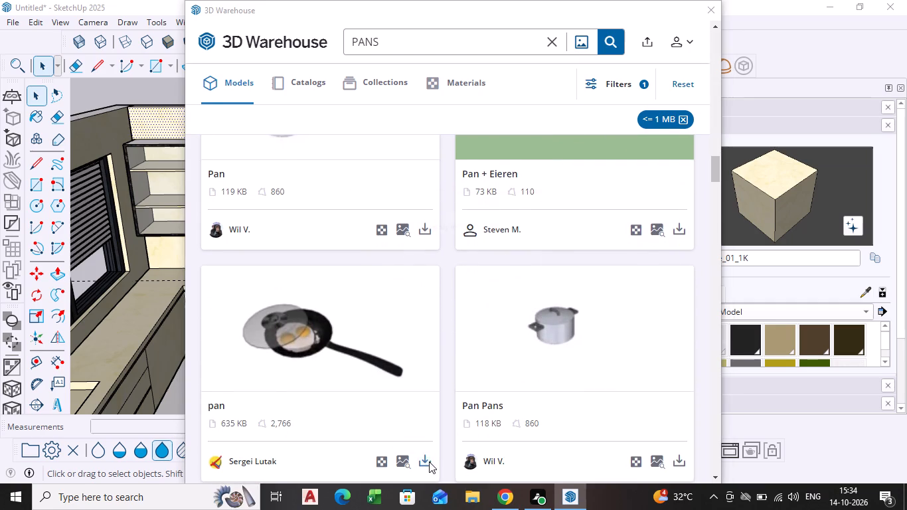
pyautogui.click(412, 272)
pyautogui.click(412, 264)
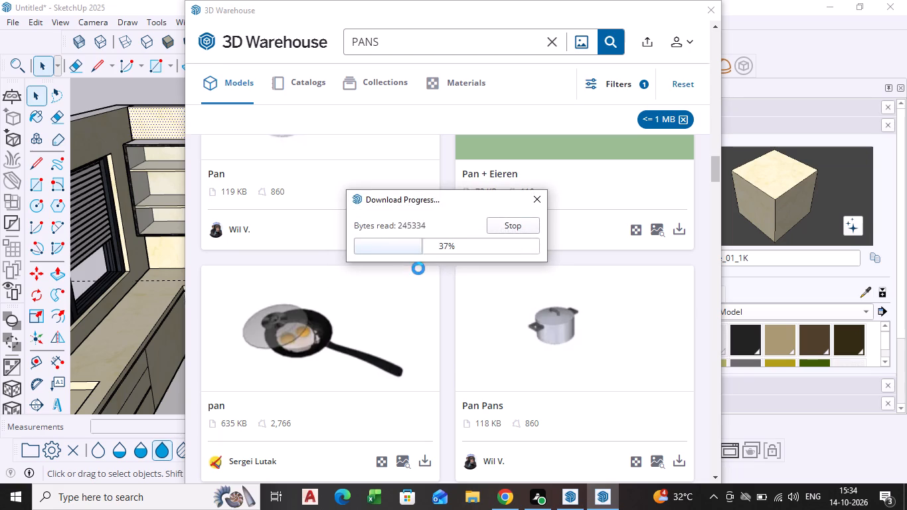
pyautogui.scroll(8, 331, 276)
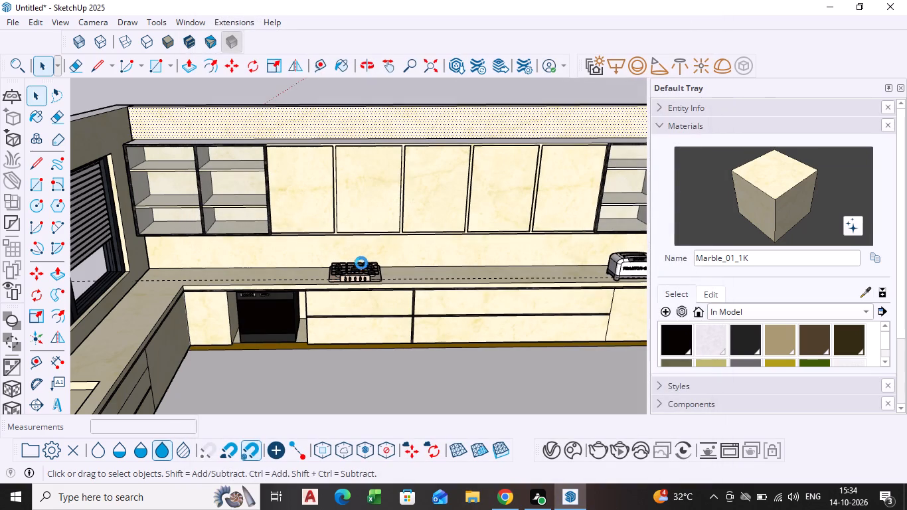
# Place the lidded frying pan on the hob's right-hand pair of burners, with its handle facing the front.
pyautogui.scroll(9, 366, 260)
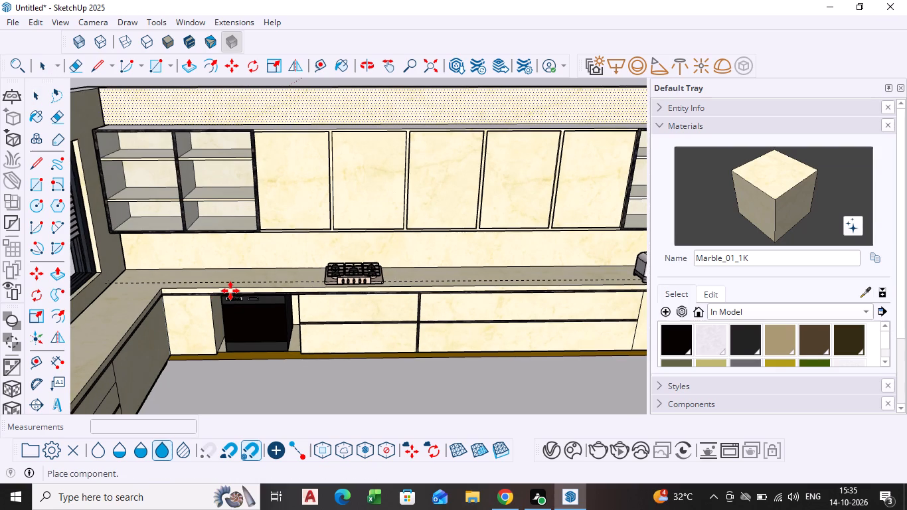
pyautogui.scroll(2, 289, 181)
pyautogui.scroll(-4, 446, 273)
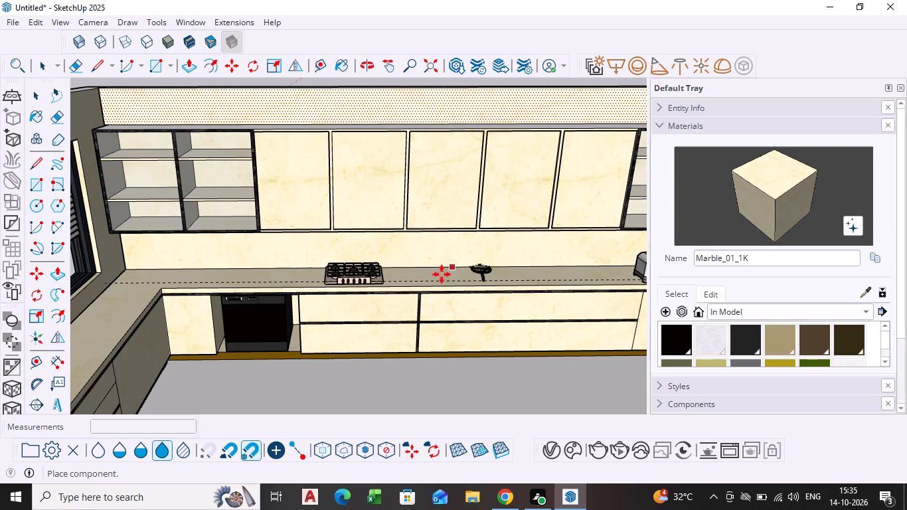
pyautogui.scroll(15, 399, 262)
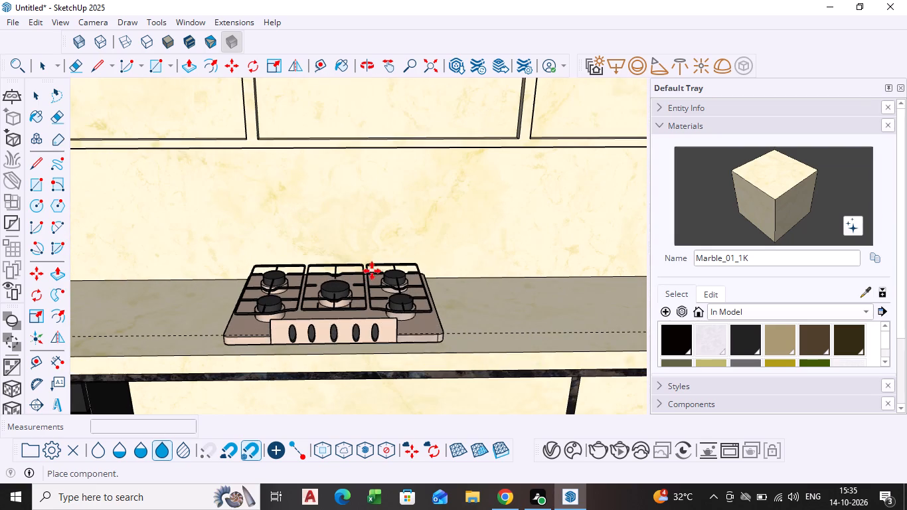
pyautogui.click(309, 276)
# Widen the frying pan along the green axis from both sides, scaling the side facing the middle burner by about 1.10.
pyautogui.moveTo(436, 301); pyautogui.dragTo(518, 295, button='middle')
pyautogui.scroll(5, 388, 295)
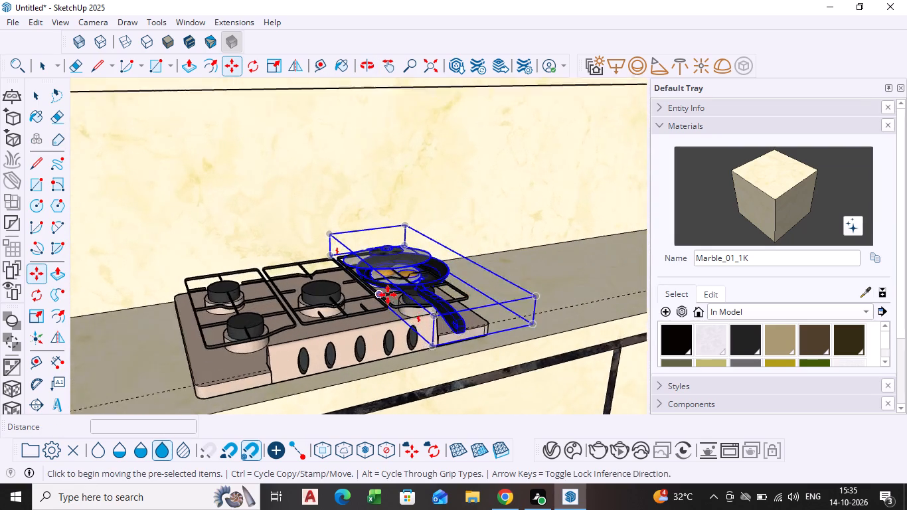
pyautogui.scroll(5, 388, 295)
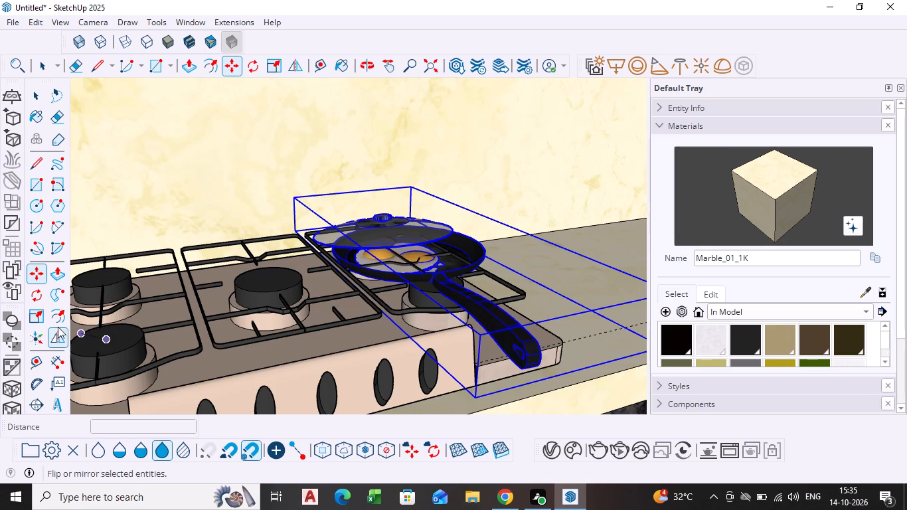
pyautogui.click(36, 319)
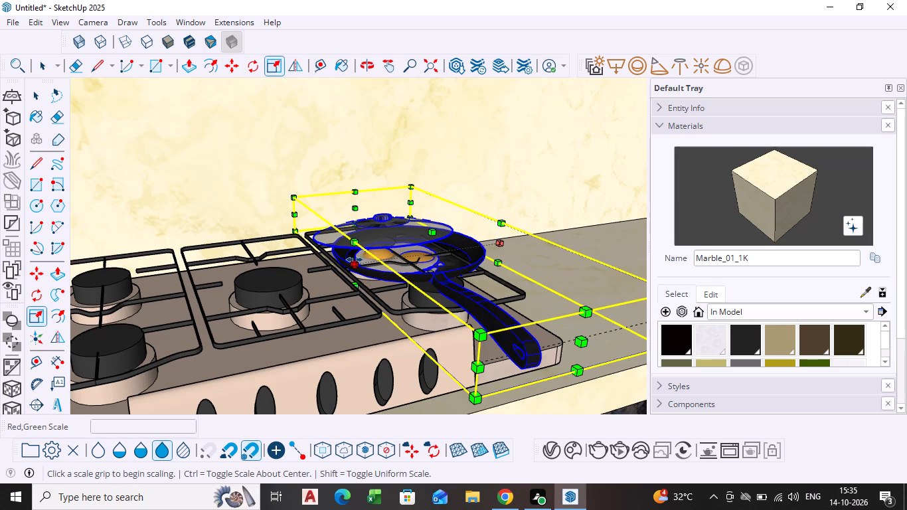
pyautogui.click(355, 265)
pyautogui.click(337, 268)
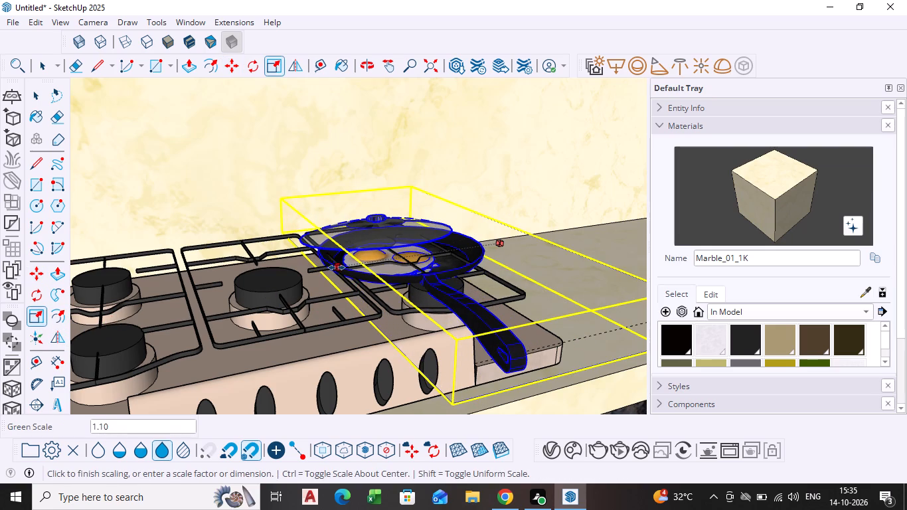
pyautogui.scroll(-2, 501, 264)
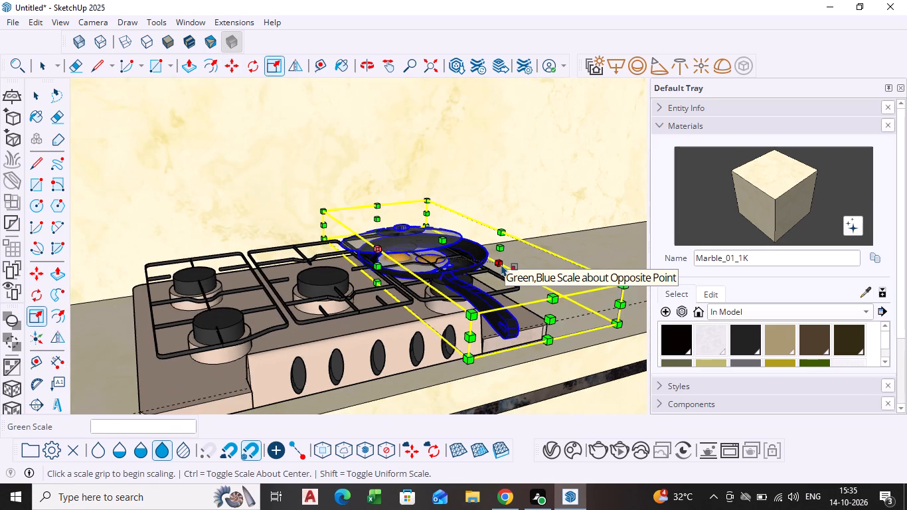
pyautogui.scroll(-1, 499, 264)
pyautogui.moveTo(497, 264); pyautogui.dragTo(266, 258, button='middle')
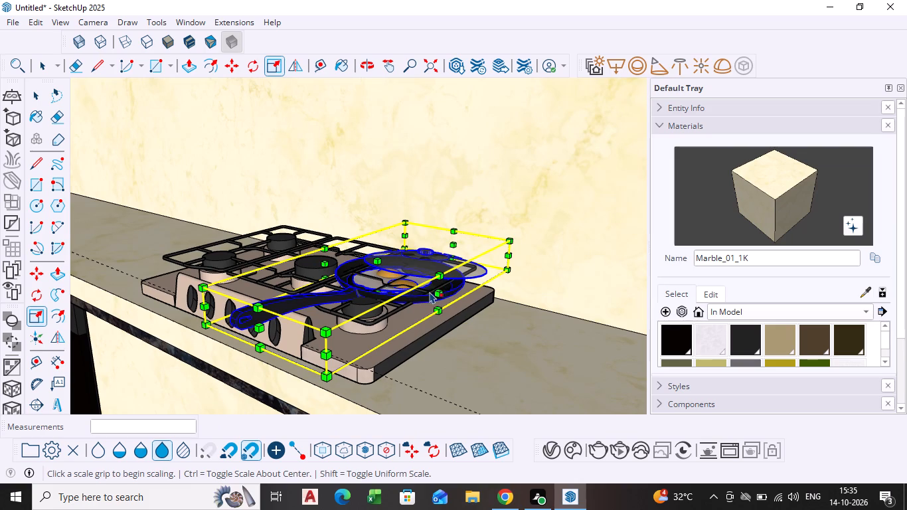
pyautogui.click(438, 294)
pyautogui.click(483, 301)
pyautogui.moveTo(395, 331); pyautogui.dragTo(564, 396, button='middle')
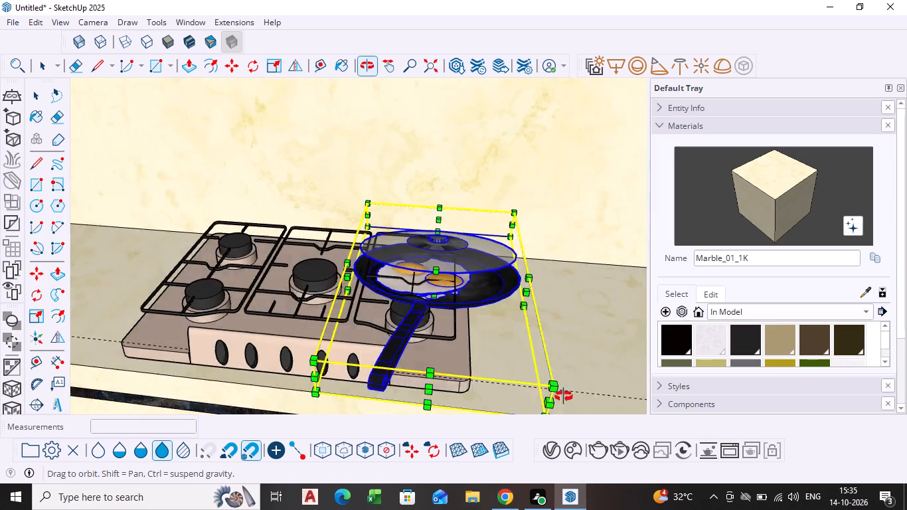
pyautogui.moveTo(564, 396); pyautogui.dragTo(639, 388, button='middle')
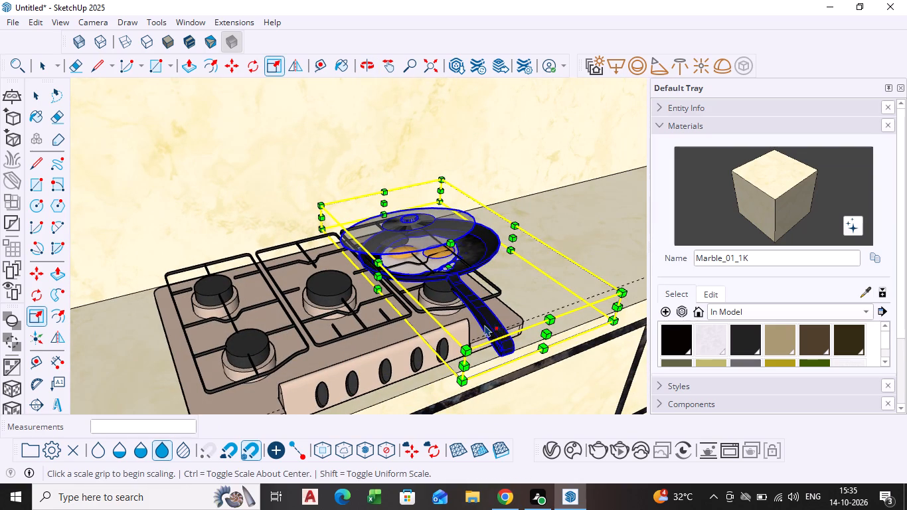
pyautogui.press('space')
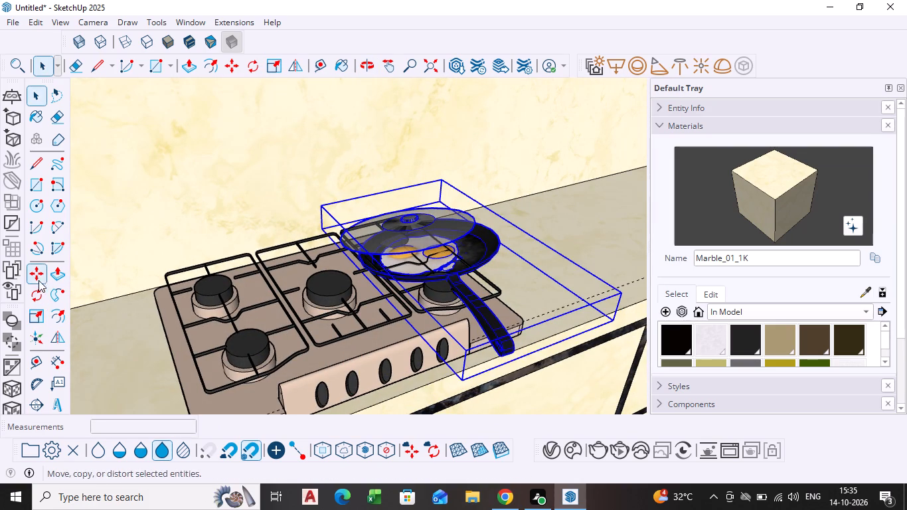
# Move the widened frying pan about 3 1/16" toward the rear right burner and deselect it.
pyautogui.click(38, 277)
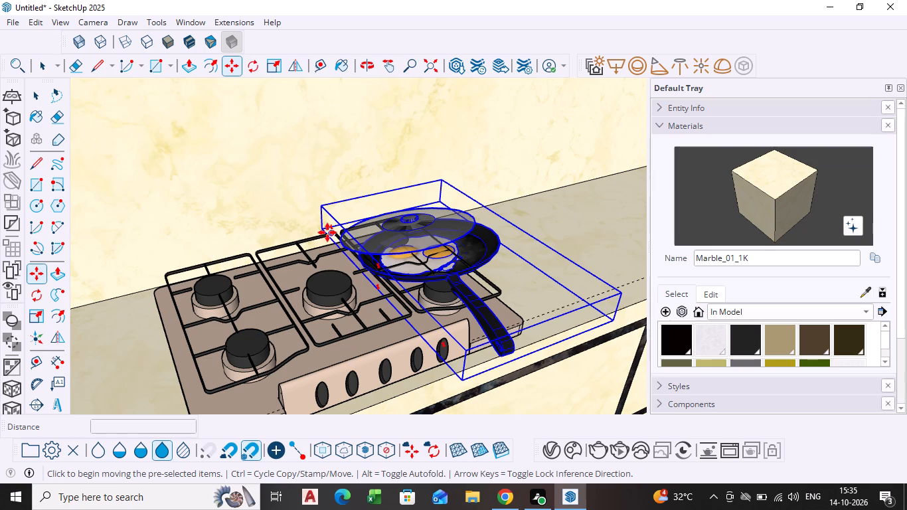
pyautogui.click(347, 238)
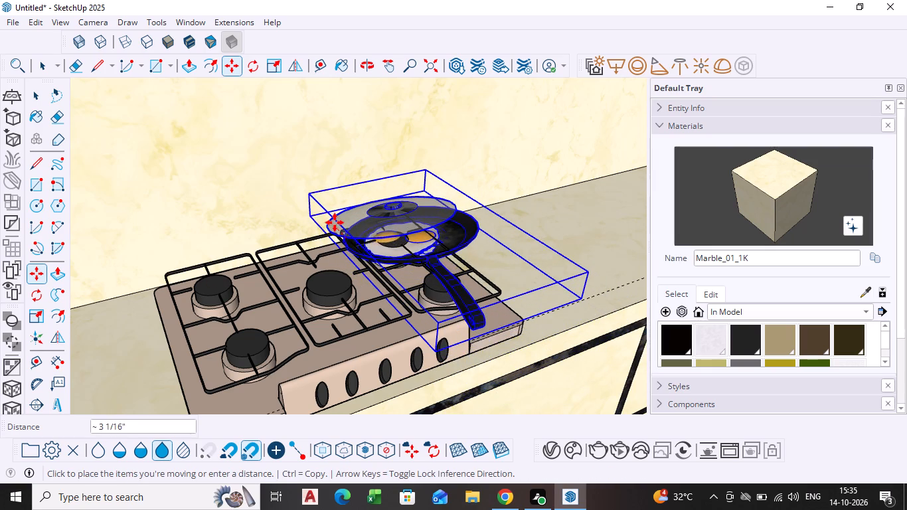
pyautogui.click(335, 222)
pyautogui.press('space')
pyautogui.click(615, 219)
# Move the frying pan about 1" to the centre point of the rear right burner.
pyautogui.scroll(-2, 558, 221)
pyautogui.moveTo(555, 224); pyautogui.dragTo(486, 260, button='middle')
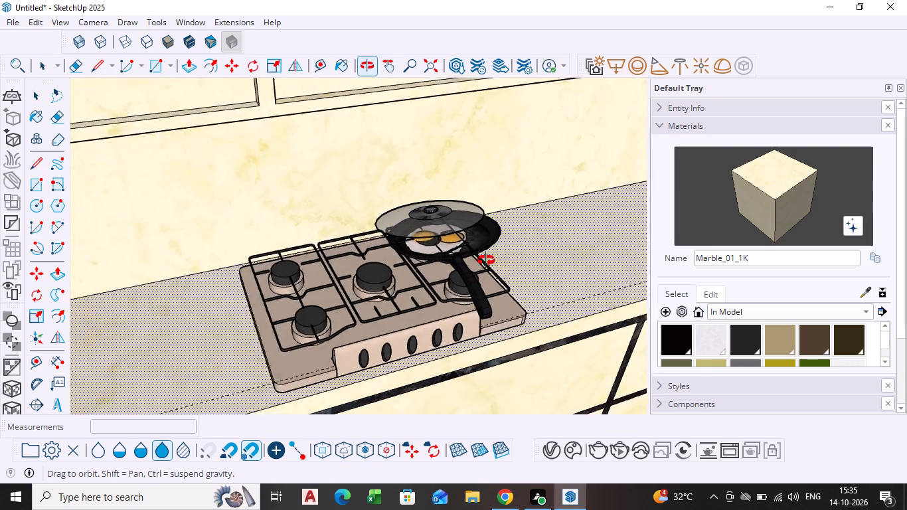
pyautogui.moveTo(486, 260); pyautogui.dragTo(331, 228, button='middle')
pyautogui.scroll(6, 511, 290)
pyautogui.moveTo(412, 309); pyautogui.dragTo(406, 288, button='middle')
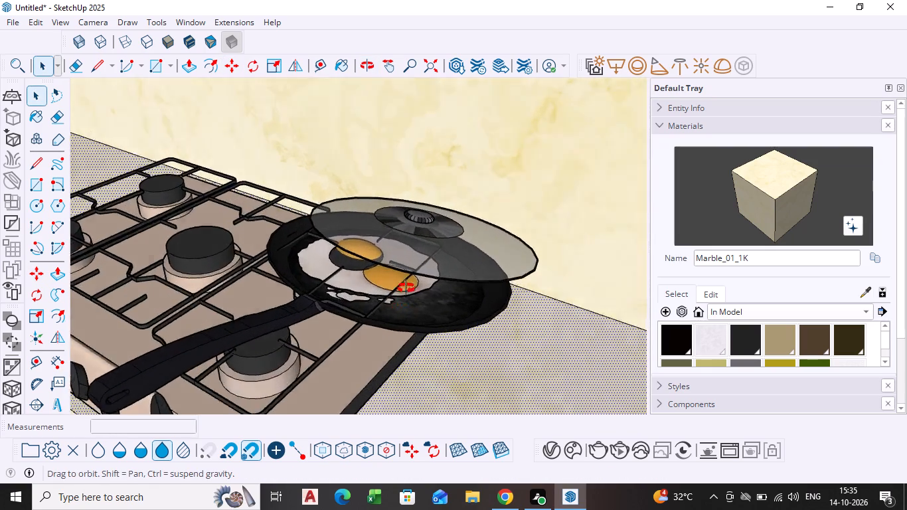
pyautogui.moveTo(406, 288); pyautogui.dragTo(384, 345, button='middle')
pyautogui.scroll(4, 381, 309)
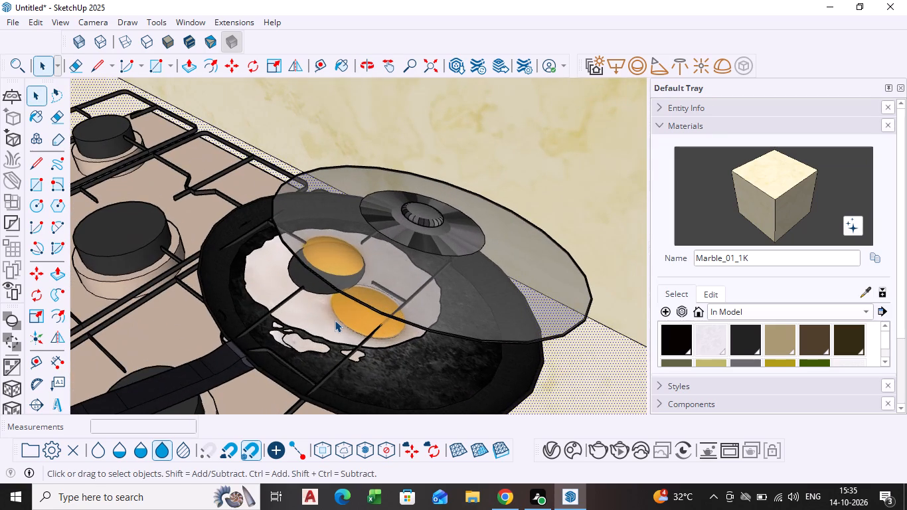
pyautogui.click(335, 320)
pyautogui.scroll(-2, 335, 320)
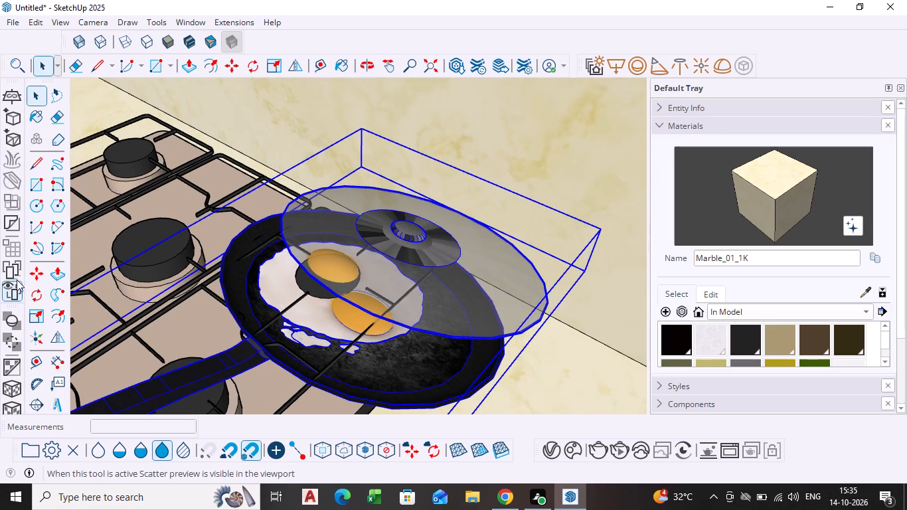
pyautogui.click(28, 275)
pyautogui.click(345, 307)
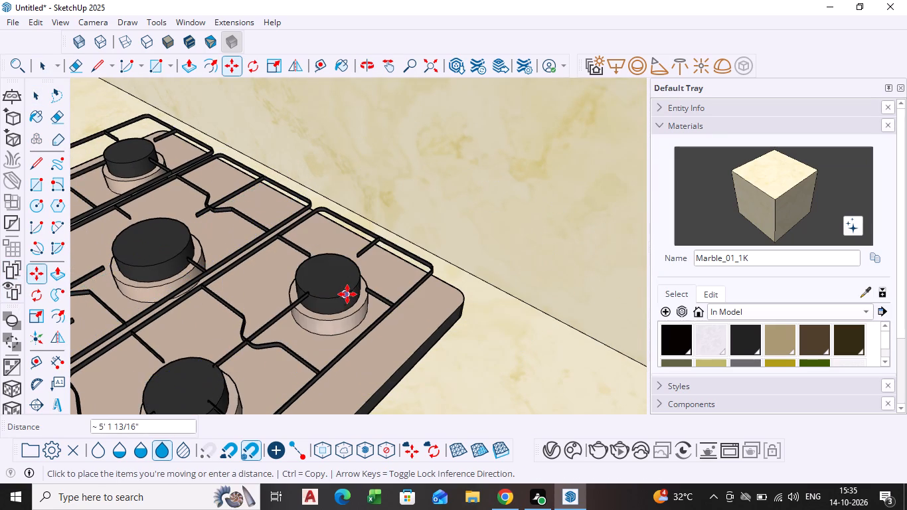
pyautogui.press('Escape')
pyautogui.scroll(-2, 317, 315)
pyautogui.moveTo(317, 315); pyautogui.dragTo(328, 305, button='middle')
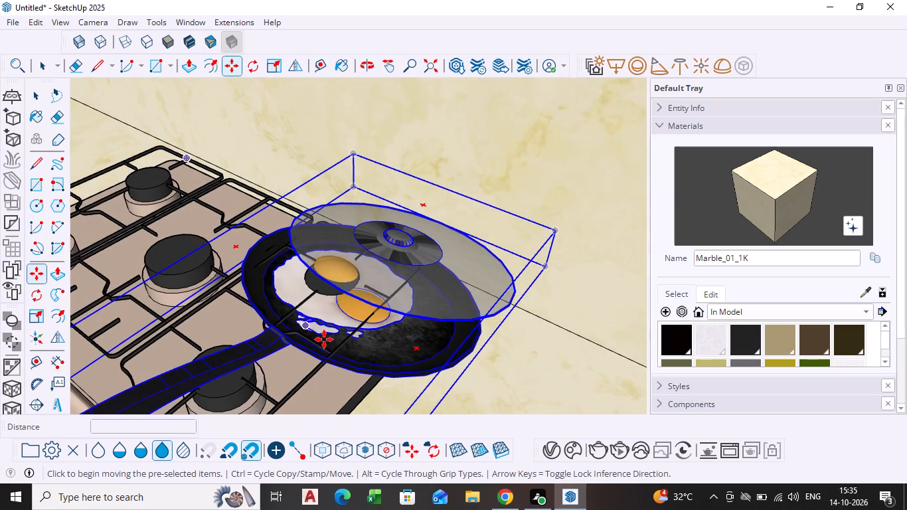
pyautogui.scroll(-1, 325, 339)
pyautogui.moveTo(333, 339); pyautogui.dragTo(568, 331, button='middle')
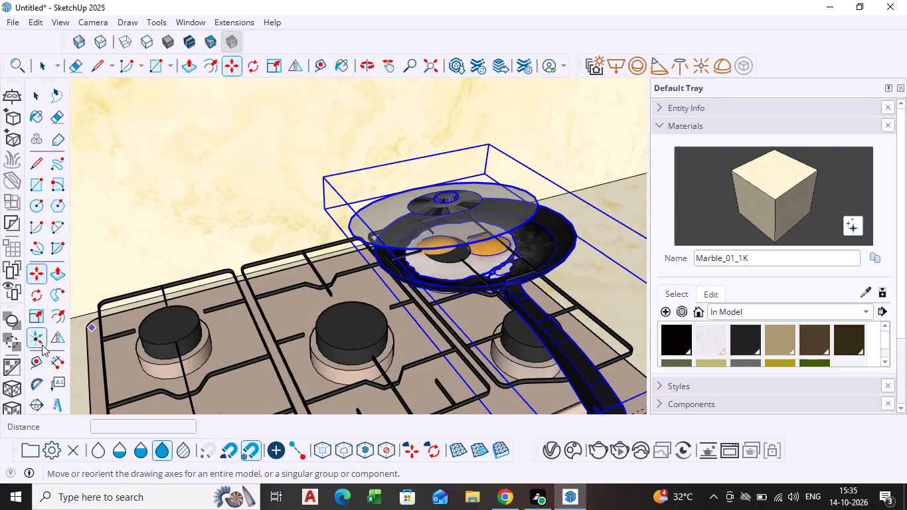
pyautogui.moveTo(436, 275); pyautogui.dragTo(440, 305, button='middle')
pyautogui.scroll(-1, 436, 276)
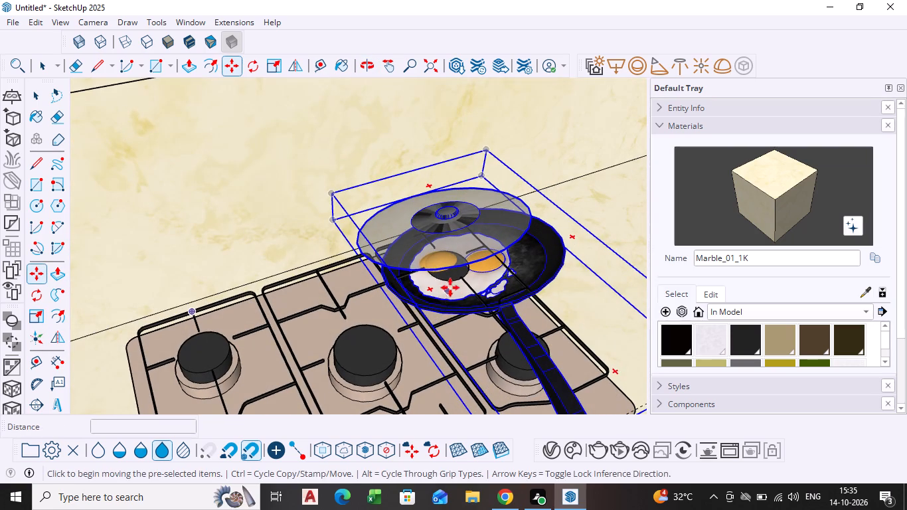
pyautogui.click(450, 276)
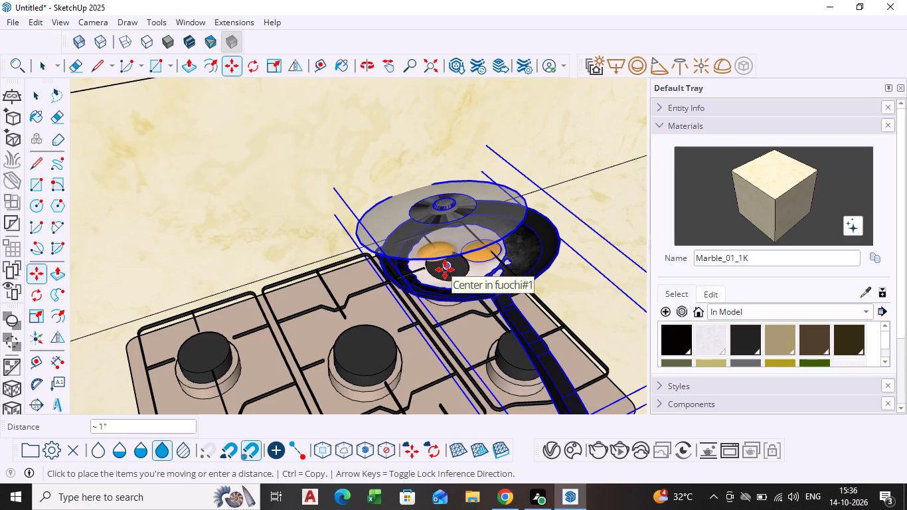
pyautogui.click(445, 270)
pyautogui.press('v')
pyautogui.scroll(-9, 442, 280)
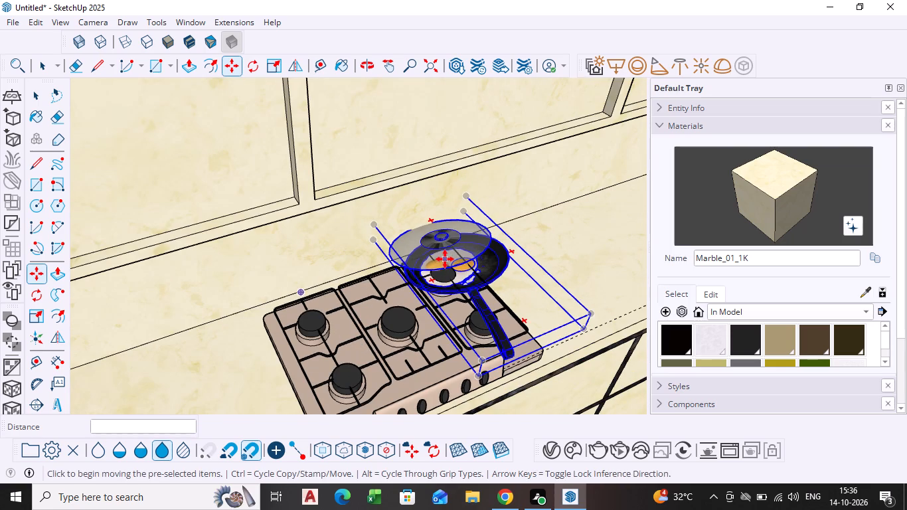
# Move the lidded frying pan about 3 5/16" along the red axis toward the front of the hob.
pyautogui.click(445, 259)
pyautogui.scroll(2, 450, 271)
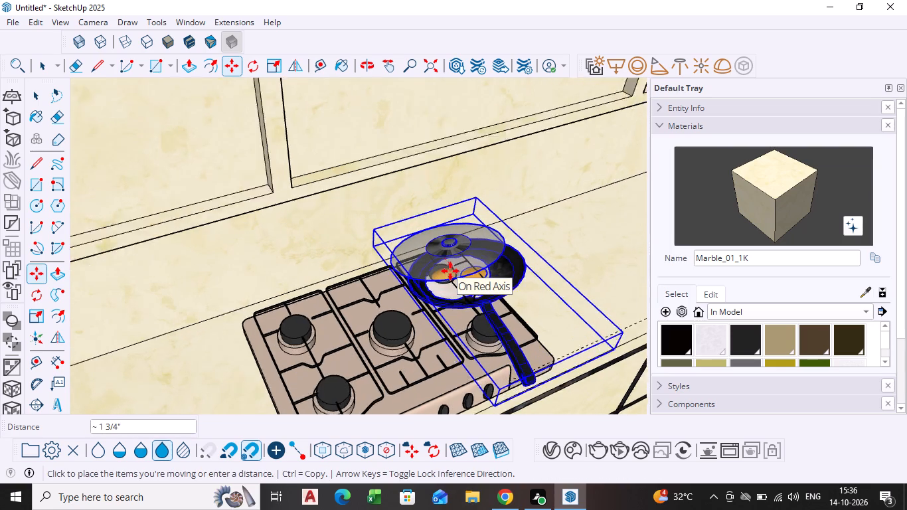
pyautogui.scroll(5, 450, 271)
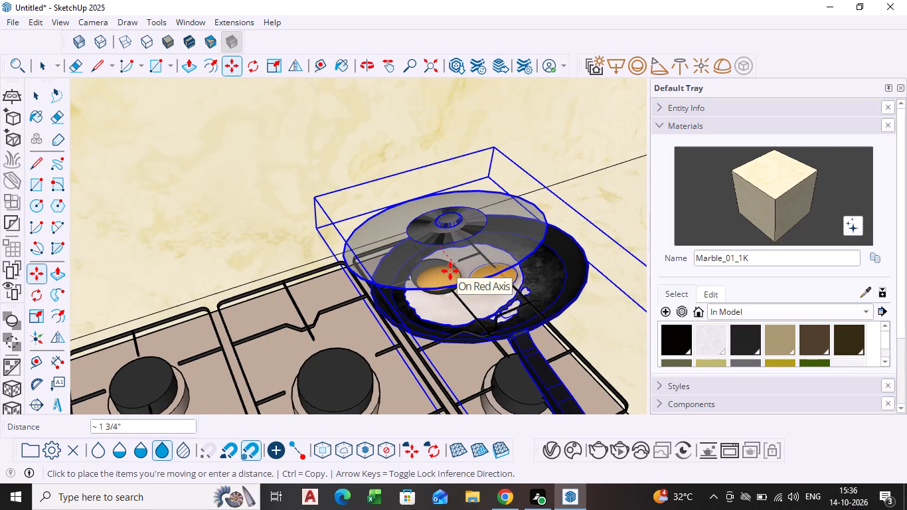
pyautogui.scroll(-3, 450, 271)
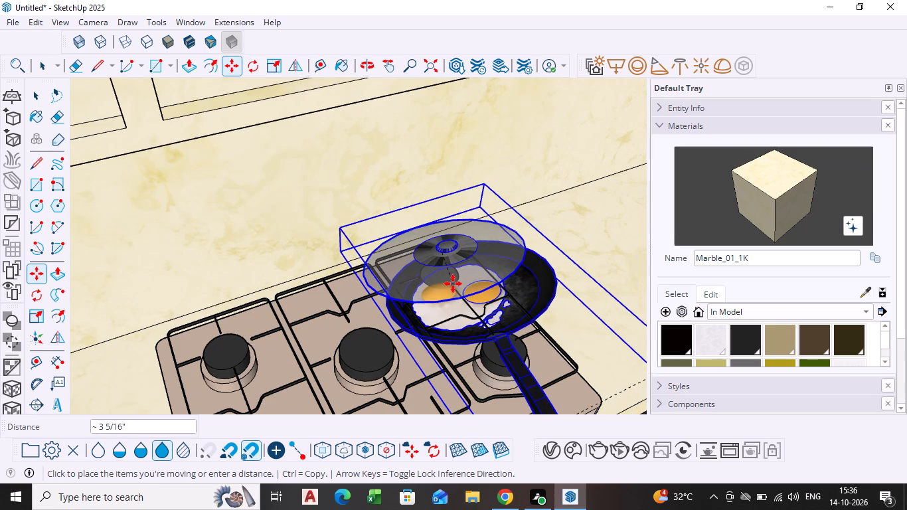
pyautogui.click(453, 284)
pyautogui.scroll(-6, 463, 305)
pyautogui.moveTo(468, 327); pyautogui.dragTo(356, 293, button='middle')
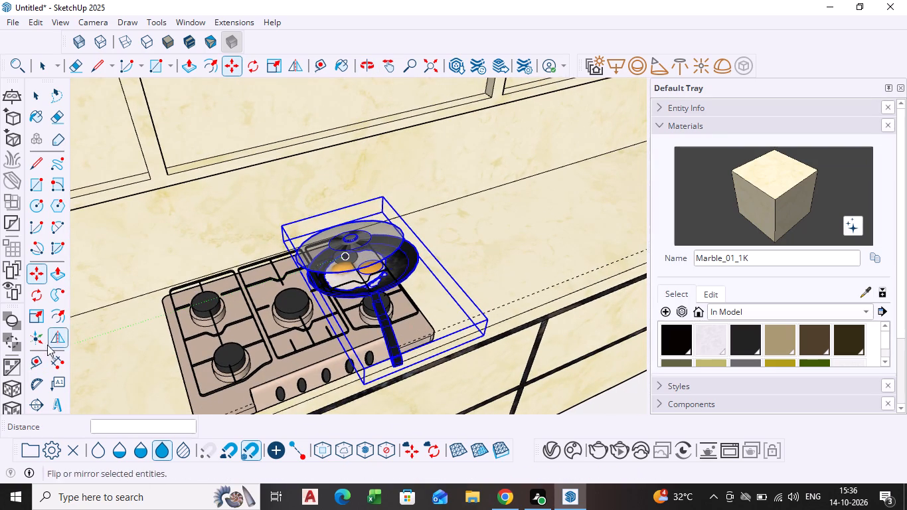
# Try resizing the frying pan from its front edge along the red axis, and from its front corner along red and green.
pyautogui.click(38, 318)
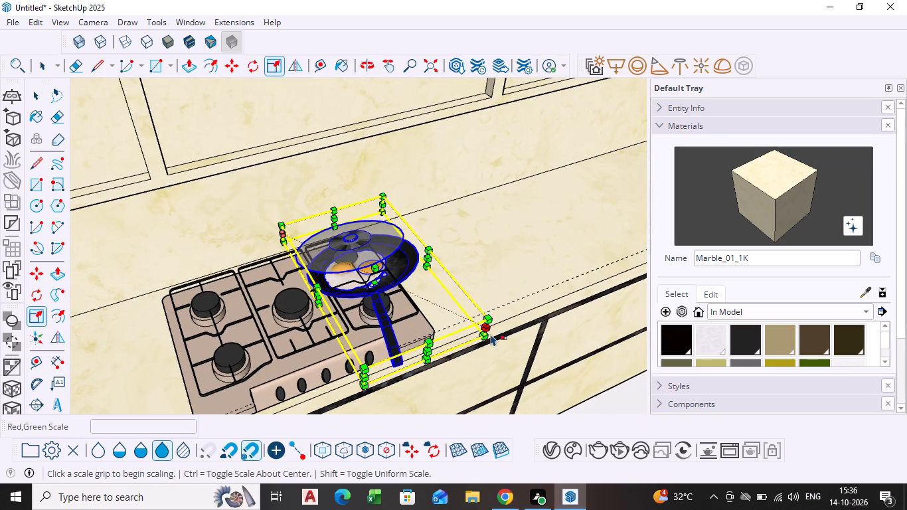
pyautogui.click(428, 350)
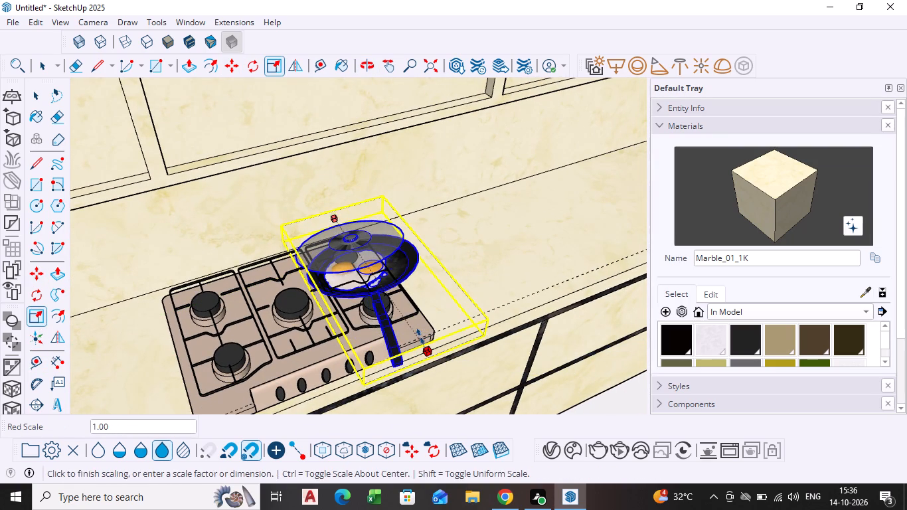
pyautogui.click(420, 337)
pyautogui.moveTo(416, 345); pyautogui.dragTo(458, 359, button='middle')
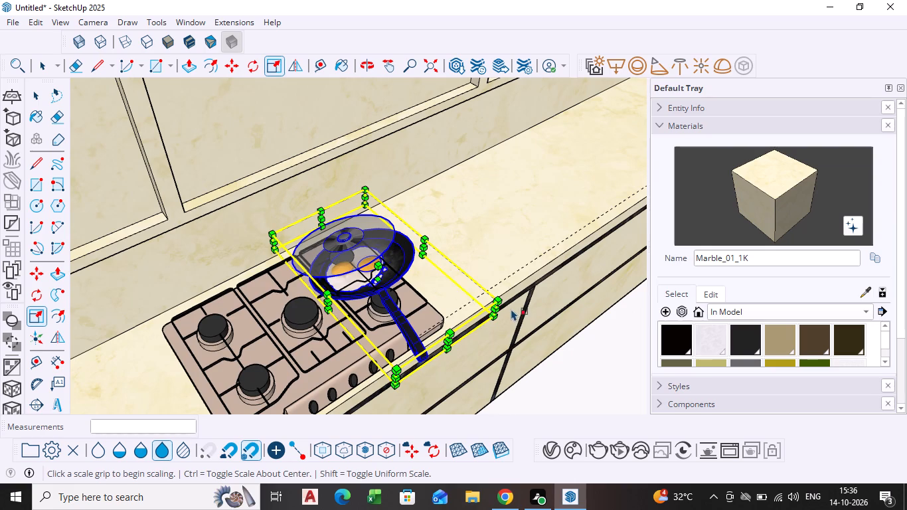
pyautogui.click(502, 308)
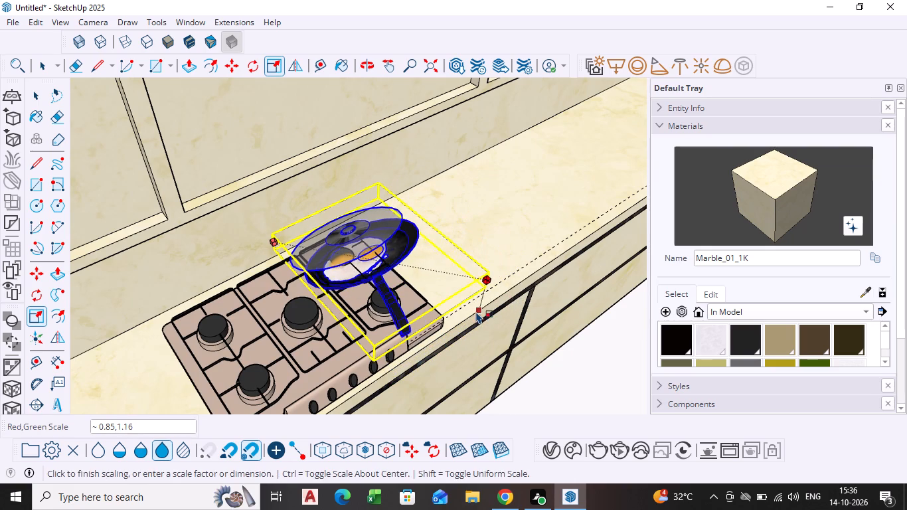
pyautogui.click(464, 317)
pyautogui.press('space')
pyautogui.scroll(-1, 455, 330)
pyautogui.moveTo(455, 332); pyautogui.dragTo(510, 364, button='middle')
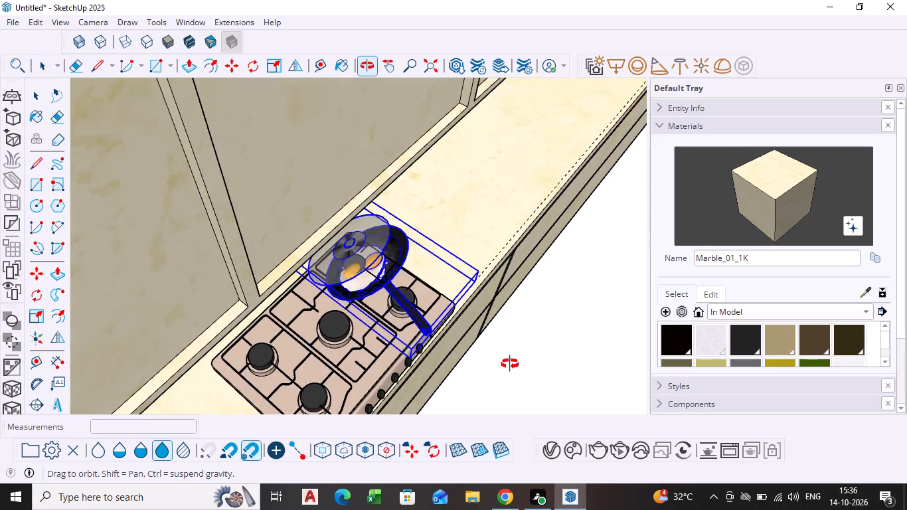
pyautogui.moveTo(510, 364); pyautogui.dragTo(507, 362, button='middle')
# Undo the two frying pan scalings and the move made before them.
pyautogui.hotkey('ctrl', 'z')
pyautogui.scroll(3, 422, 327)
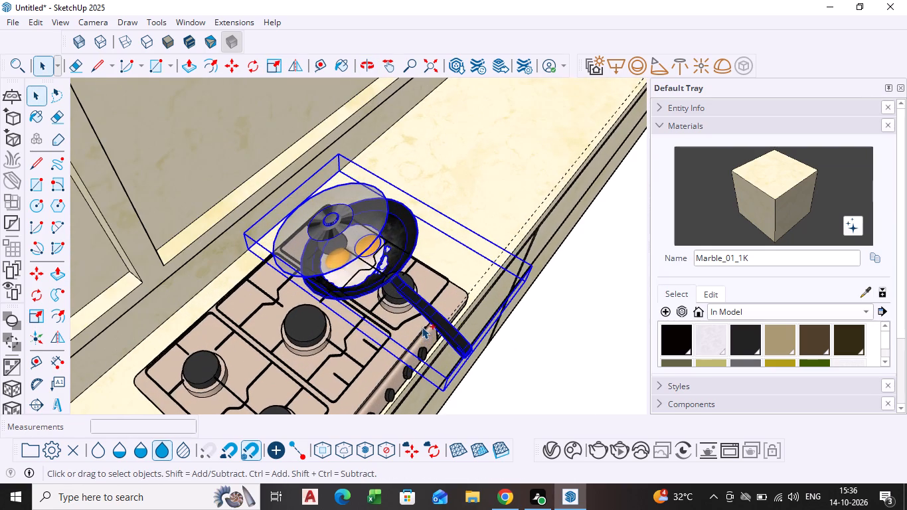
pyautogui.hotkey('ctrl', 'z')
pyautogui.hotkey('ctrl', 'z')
# Move the frying pan about 1 13/16" sideways toward the hob's middle burner.
pyautogui.moveTo(314, 319); pyautogui.dragTo(184, 242, button='middle')
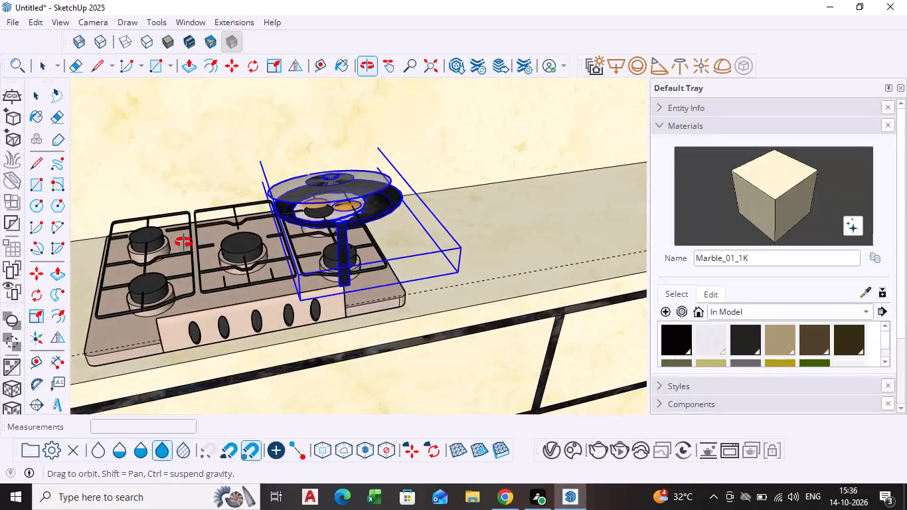
pyautogui.moveTo(184, 242); pyautogui.dragTo(187, 238, button='middle')
pyautogui.scroll(-1, 189, 238)
pyautogui.scroll(4, 359, 242)
pyautogui.moveTo(359, 242); pyautogui.dragTo(324, 267, button='middle')
pyautogui.press('space')
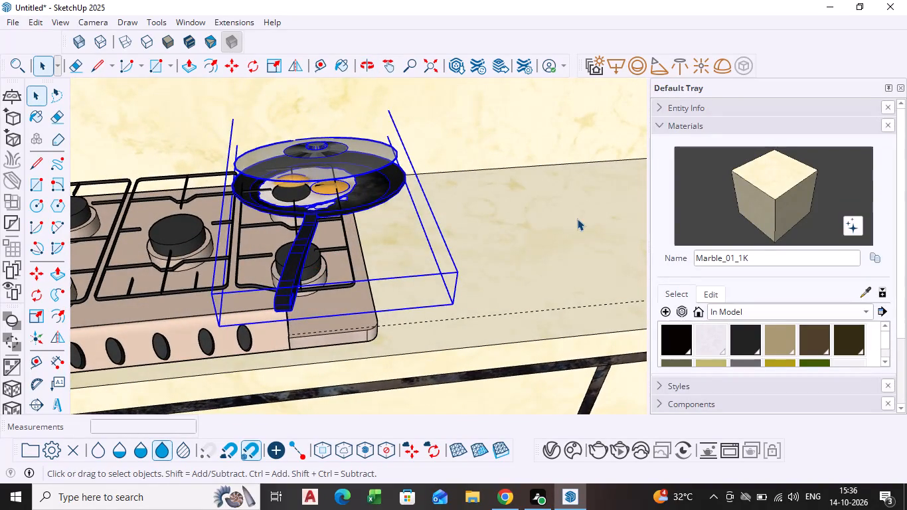
pyautogui.click(577, 218)
pyautogui.scroll(-7, 358, 222)
pyautogui.click(335, 205)
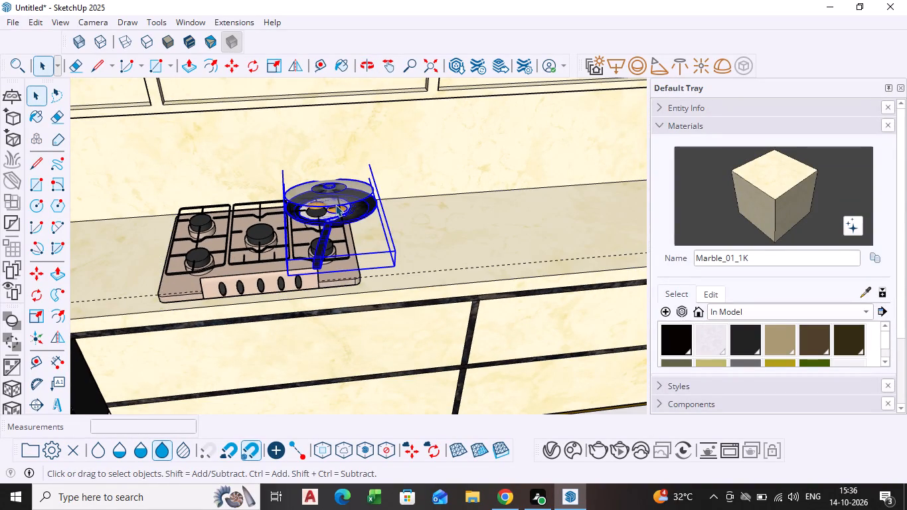
pyautogui.press('m')
pyautogui.click(323, 190)
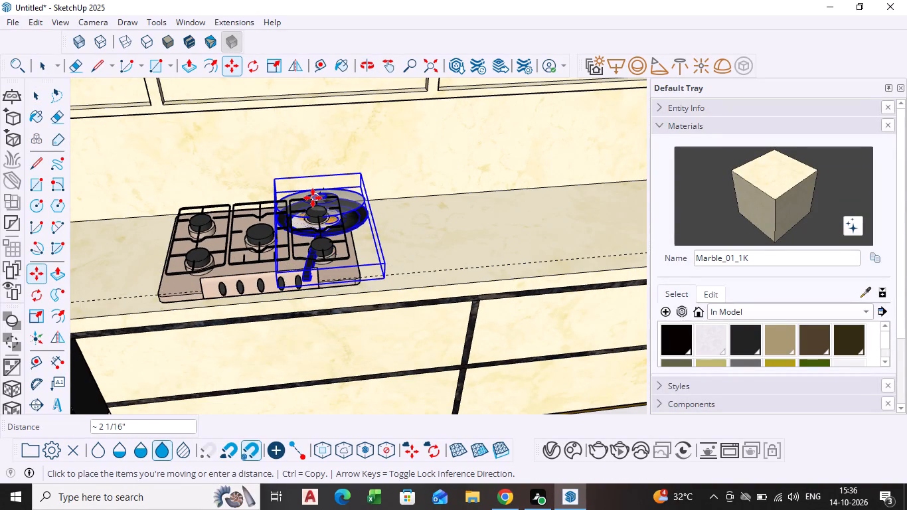
pyautogui.click(313, 195)
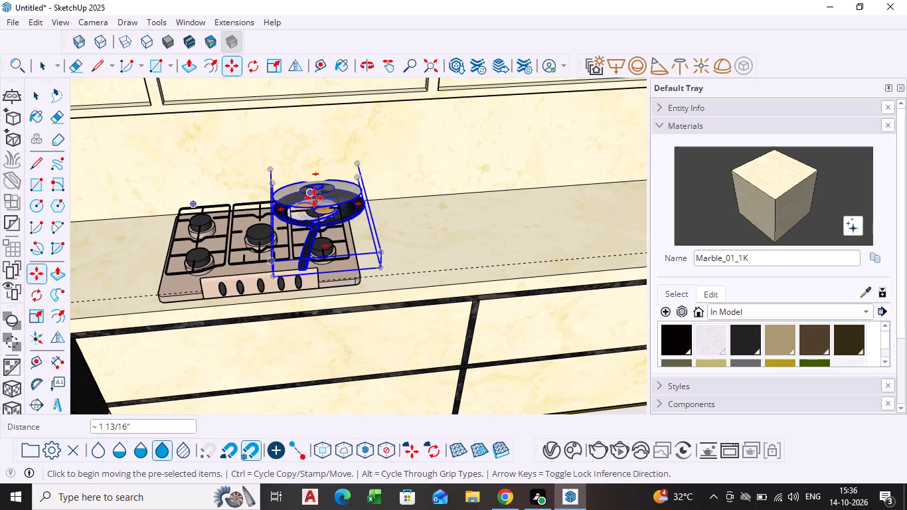
# Move the frying pan about 2 1/4" along the red axis toward the hob's front and deselect it.
pyautogui.click(314, 198)
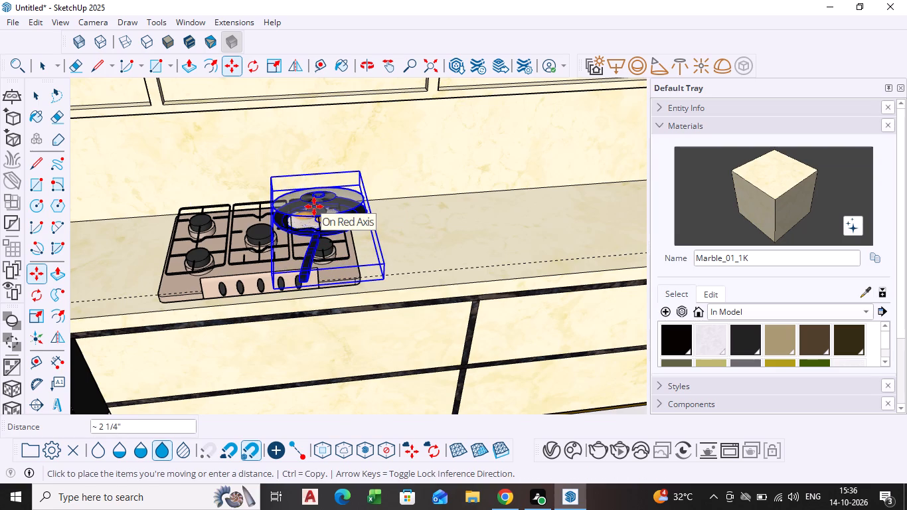
pyautogui.click(314, 207)
pyautogui.press('space')
pyautogui.click(448, 231)
pyautogui.scroll(-3, 399, 254)
pyautogui.moveTo(396, 256); pyautogui.dragTo(503, 258, button='middle')
pyautogui.scroll(7, 358, 229)
pyautogui.moveTo(345, 250); pyautogui.dragTo(438, 250, button='middle')
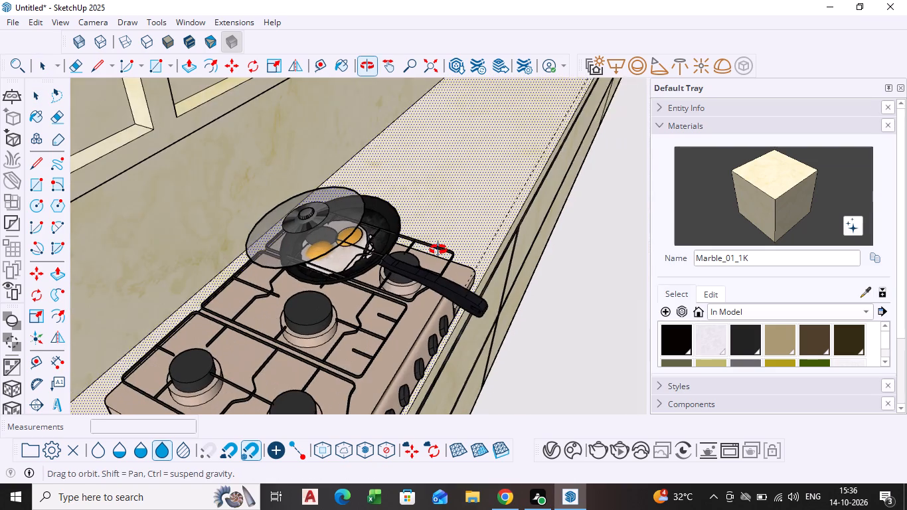
pyautogui.moveTo(438, 250); pyautogui.dragTo(434, 252, button='middle')
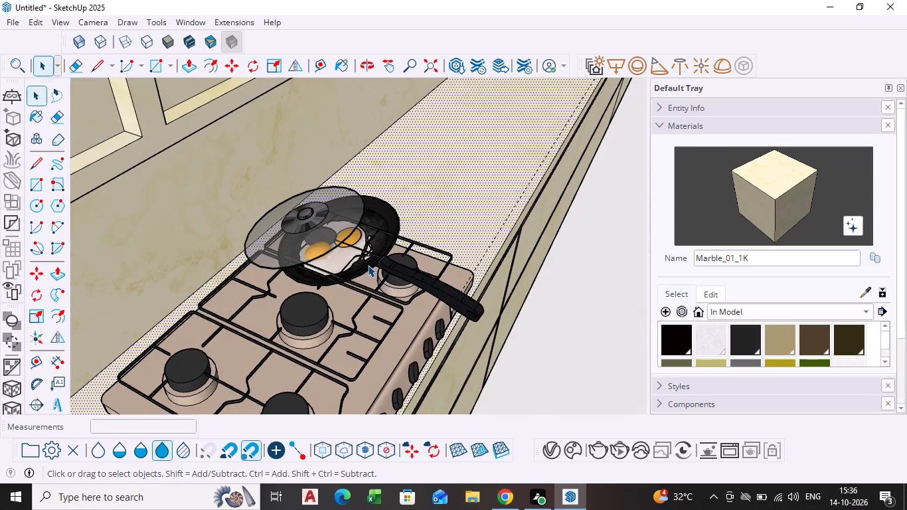
# Scale the lidded frying pan upward along the blue axis by 3.35 and deselect it.
pyautogui.scroll(-13, 368, 265)
pyautogui.moveTo(398, 266); pyautogui.dragTo(250, 285, button='middle')
pyautogui.scroll(-4, 269, 282)
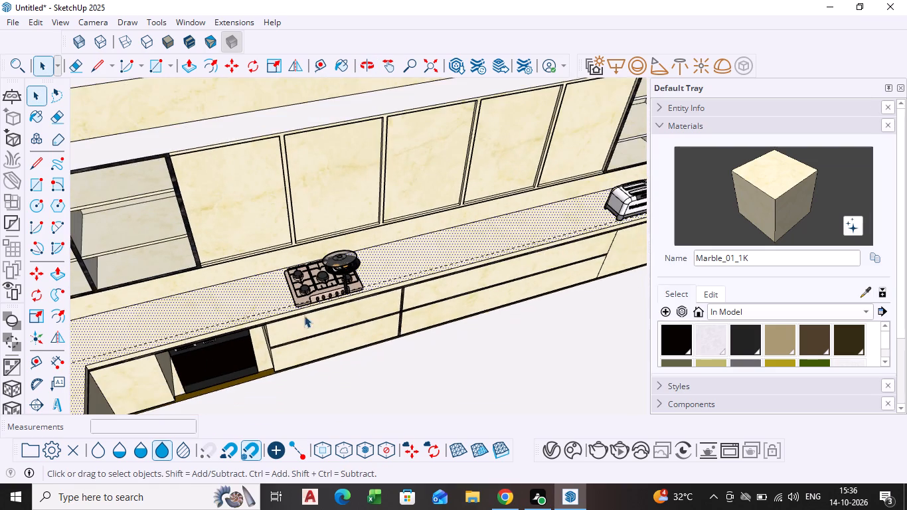
pyautogui.scroll(-1, 314, 324)
pyautogui.moveTo(297, 324); pyautogui.dragTo(288, 299, button='middle')
pyautogui.scroll(9, 324, 263)
pyautogui.click(349, 273)
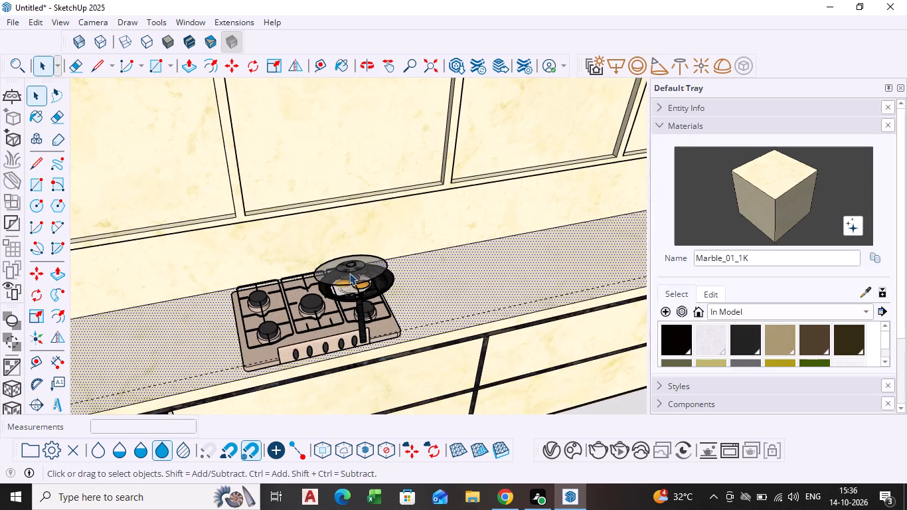
pyautogui.click(37, 313)
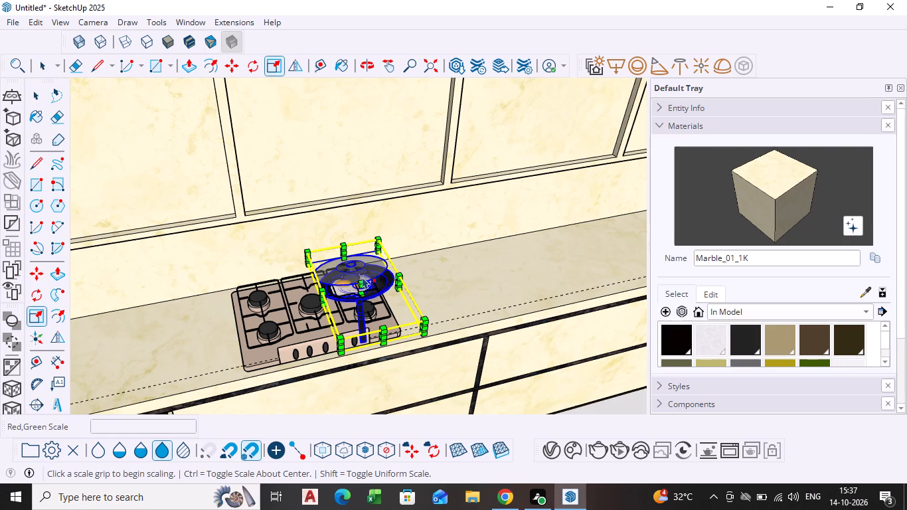
pyautogui.click(363, 281)
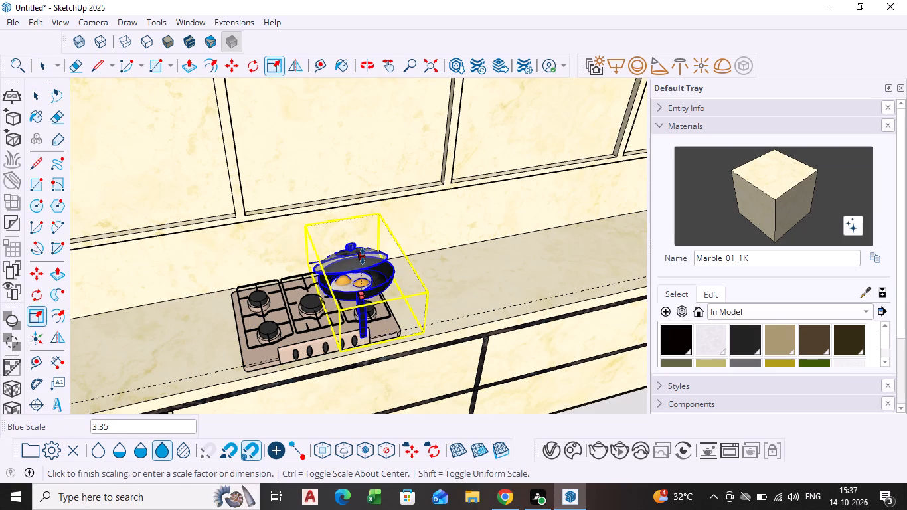
pyautogui.click(363, 256)
pyautogui.press('space')
pyautogui.click(494, 270)
# Move the heightened frying pan about 1 5/16" toward the front of the hob and deselect it.
pyautogui.moveTo(453, 285); pyautogui.dragTo(434, 289, button='middle')
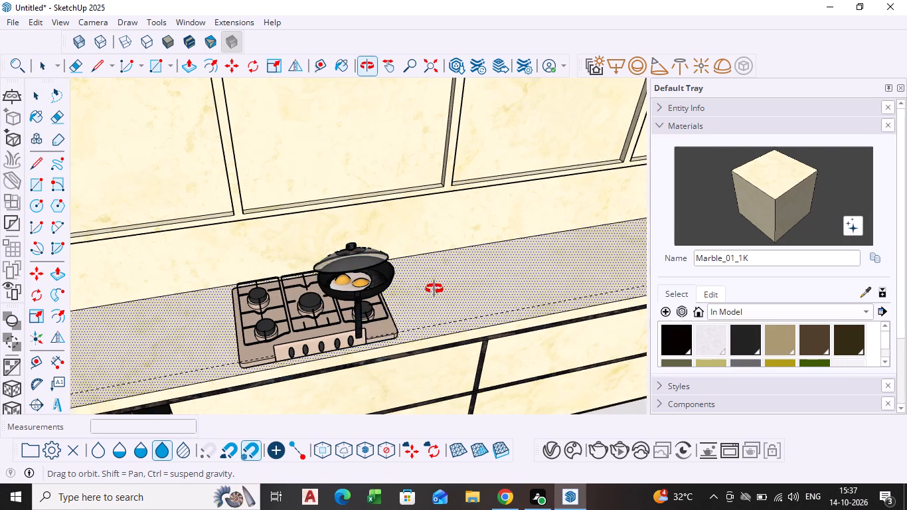
pyautogui.moveTo(434, 289); pyautogui.dragTo(381, 295, button='middle')
pyautogui.scroll(2, 347, 289)
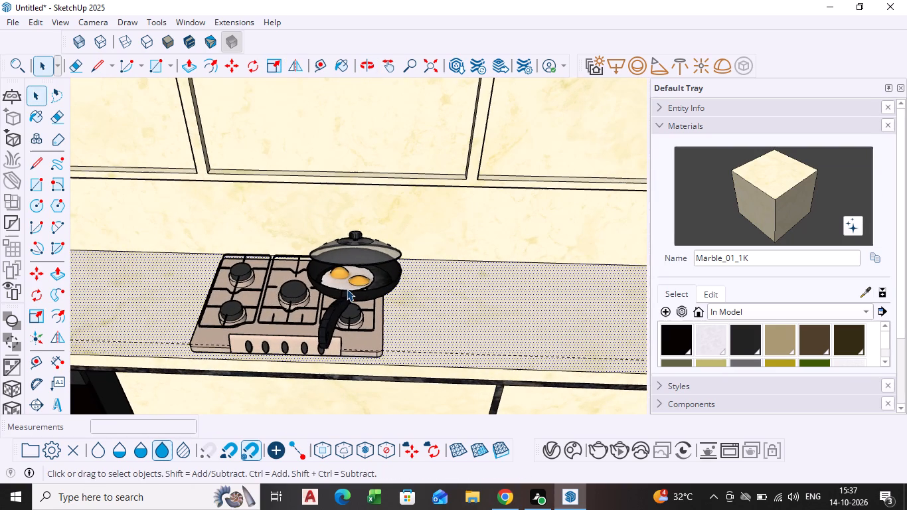
pyautogui.moveTo(344, 301); pyautogui.dragTo(562, 272, button='middle')
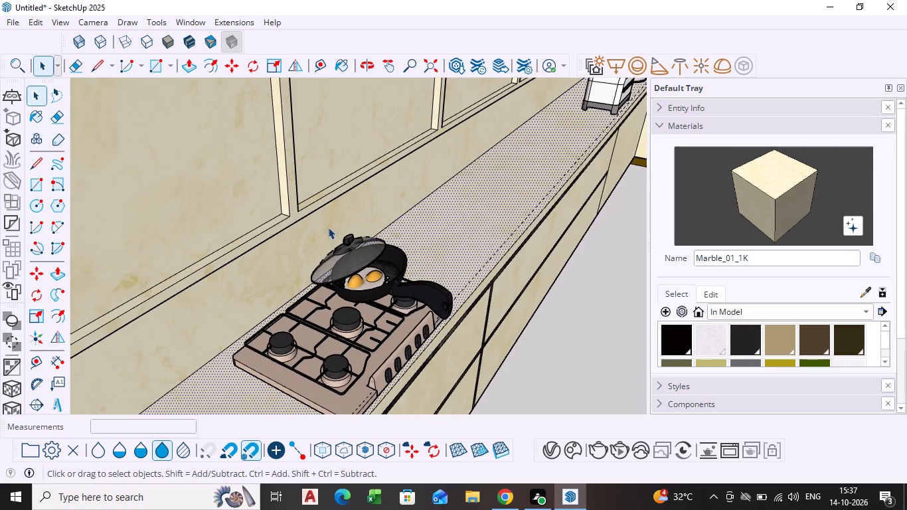
pyautogui.click(350, 251)
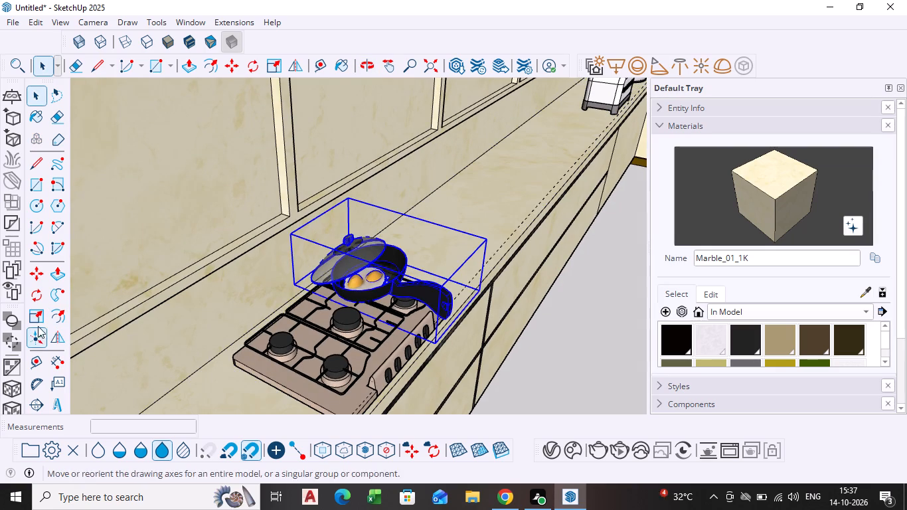
pyautogui.click(39, 281)
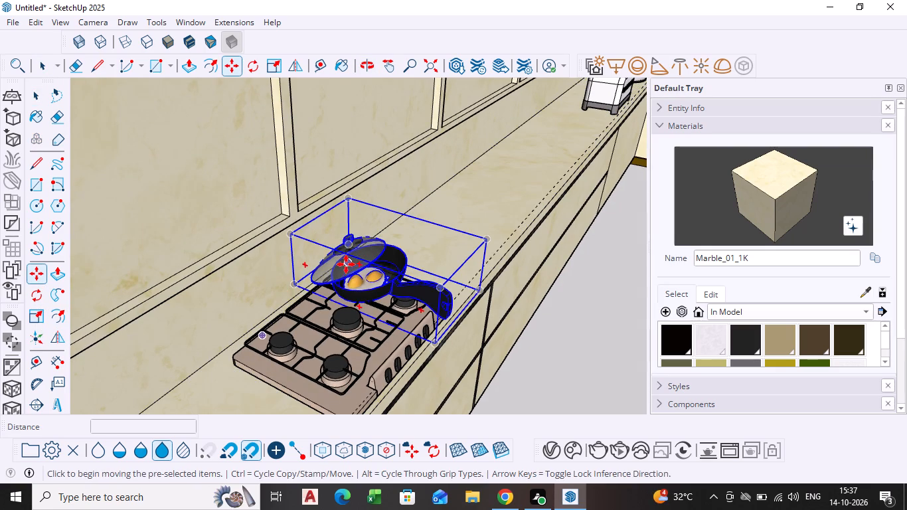
pyautogui.click(294, 234)
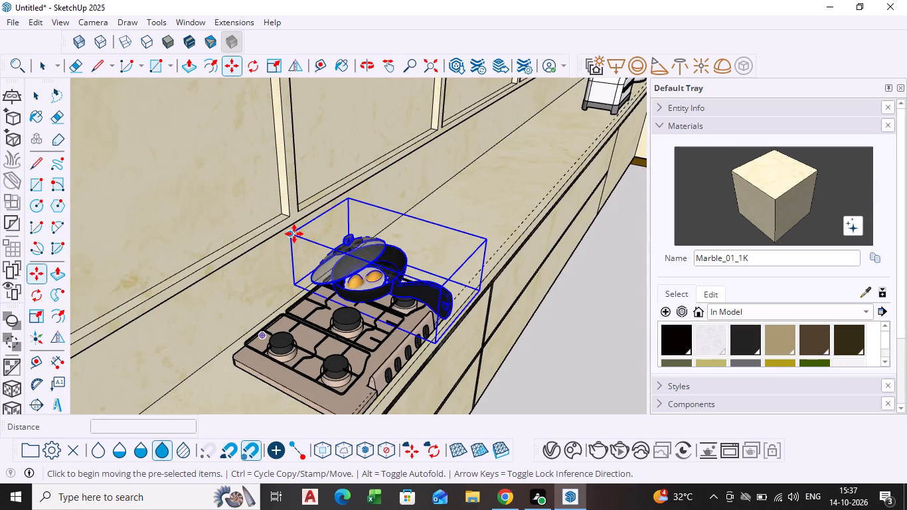
pyautogui.click(298, 236)
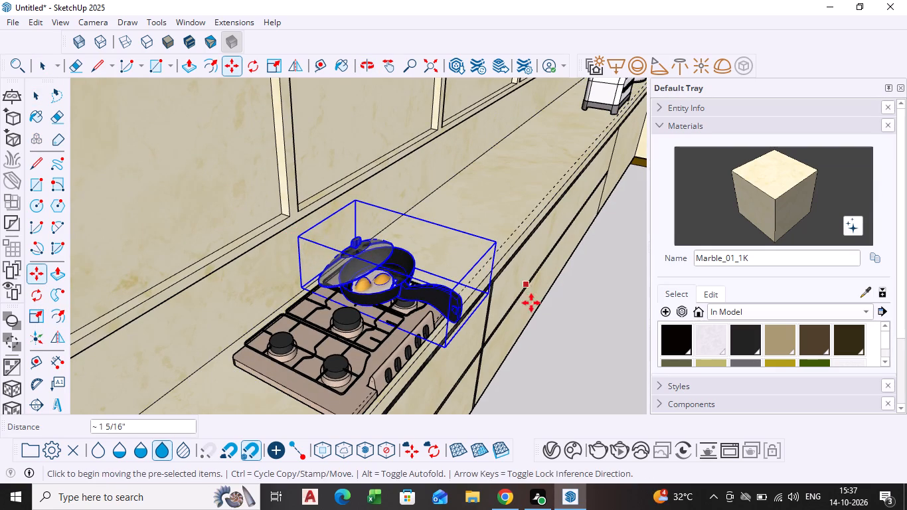
pyautogui.press('space')
pyautogui.click(543, 325)
# Move the lidded frying pan about 5 11/16" toward the front of the hob and deselect it.
pyautogui.scroll(-1, 503, 328)
pyautogui.moveTo(503, 328); pyautogui.dragTo(362, 329, button='middle')
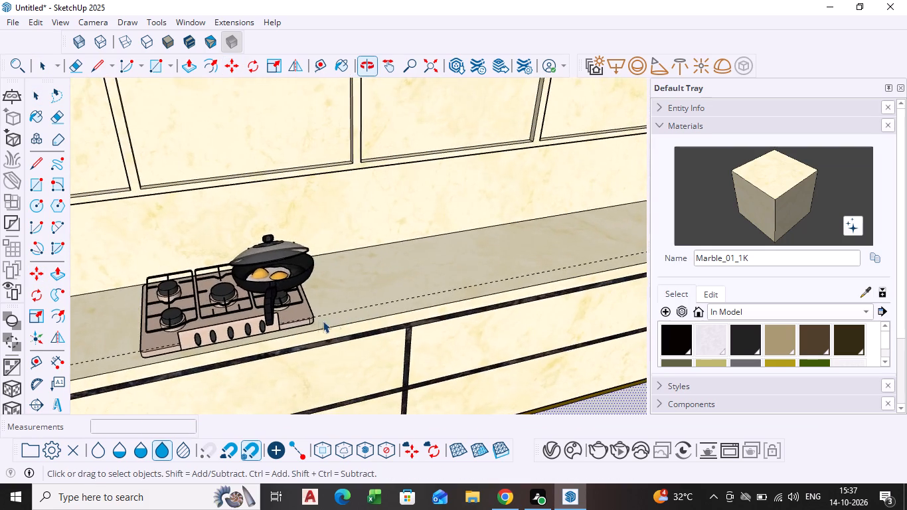
pyautogui.scroll(-12, 311, 321)
pyautogui.keyDown('shift'); pyautogui.moveTo(281, 319); pyautogui.dragTo(323, 222, button='middle'); pyautogui.keyUp('shift')
pyautogui.scroll(3, 307, 250)
pyautogui.scroll(-1, 371, 281)
pyautogui.moveTo(371, 281); pyautogui.dragTo(338, 272, button='middle')
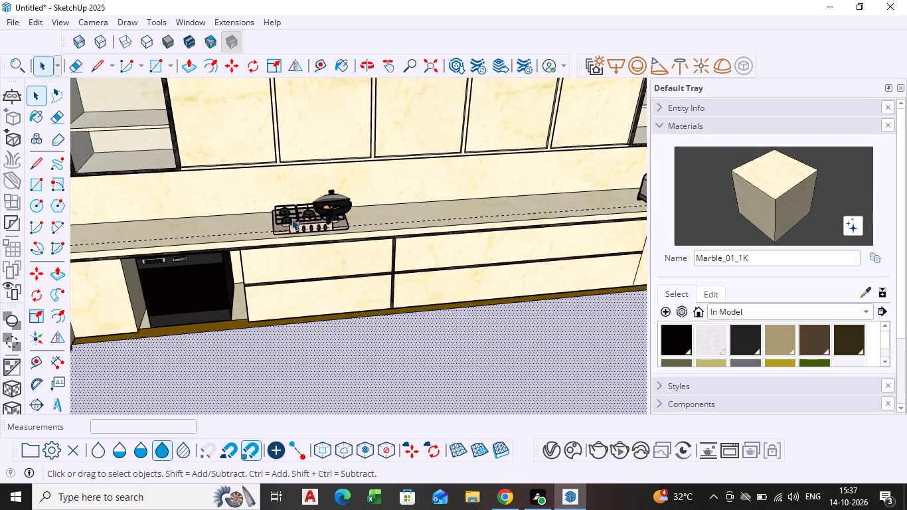
pyautogui.scroll(7, 292, 216)
pyautogui.moveTo(315, 219); pyautogui.dragTo(420, 272, button='middle')
pyautogui.click(361, 206)
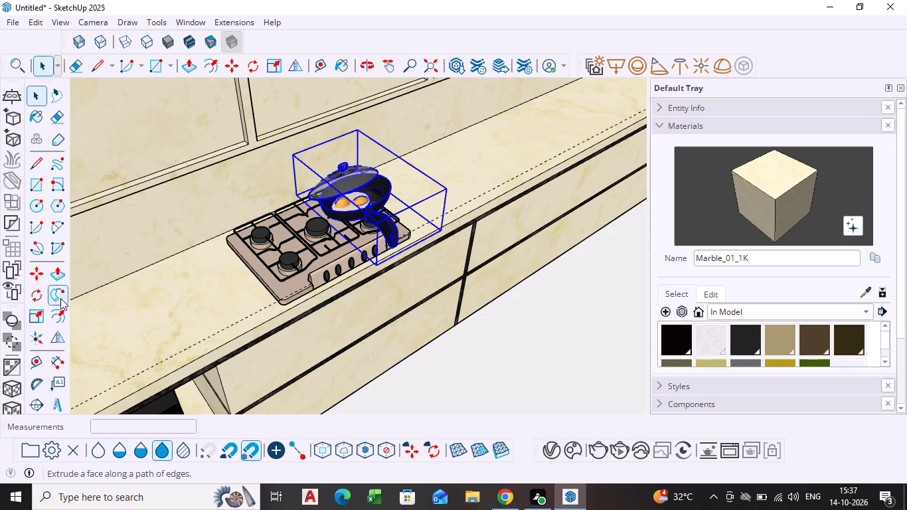
pyautogui.click(42, 278)
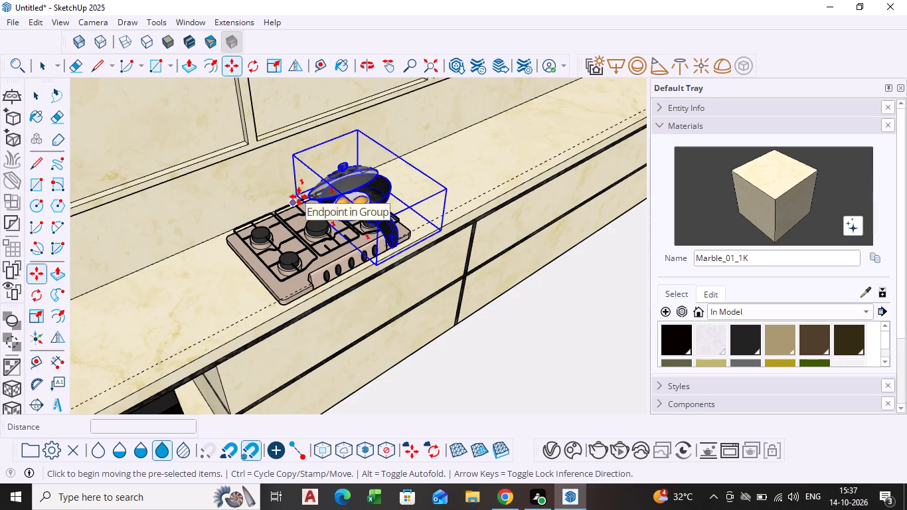
pyautogui.click(298, 196)
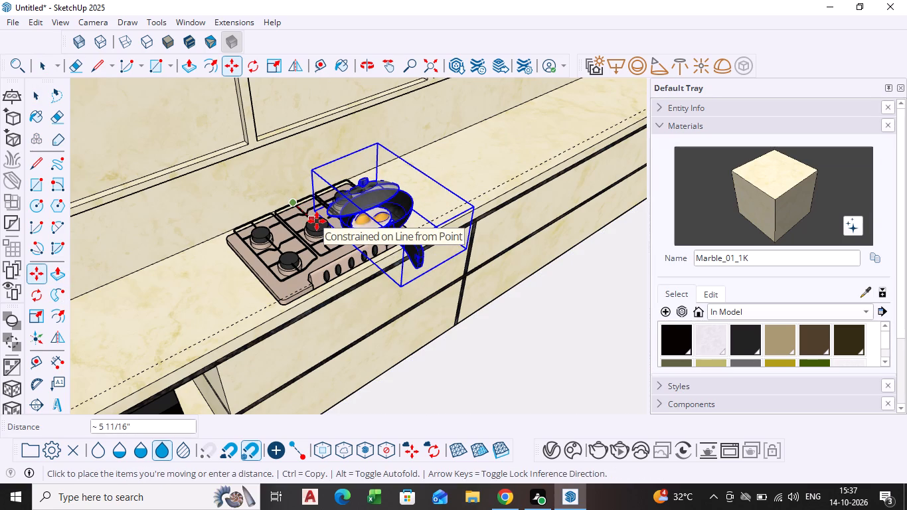
pyautogui.click(317, 221)
pyautogui.press('v')
pyautogui.press('space')
pyautogui.click(556, 313)
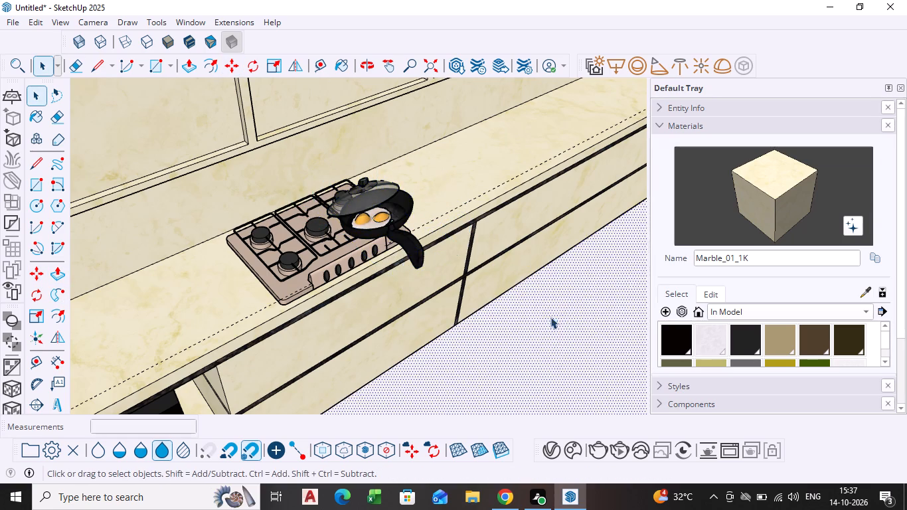
# Examine the frying pan's placement on the hob from several angles, close up and from across the kitchen.
pyautogui.scroll(-2, 546, 317)
pyautogui.moveTo(540, 319); pyautogui.dragTo(379, 294, button='middle')
pyautogui.scroll(-8, 384, 302)
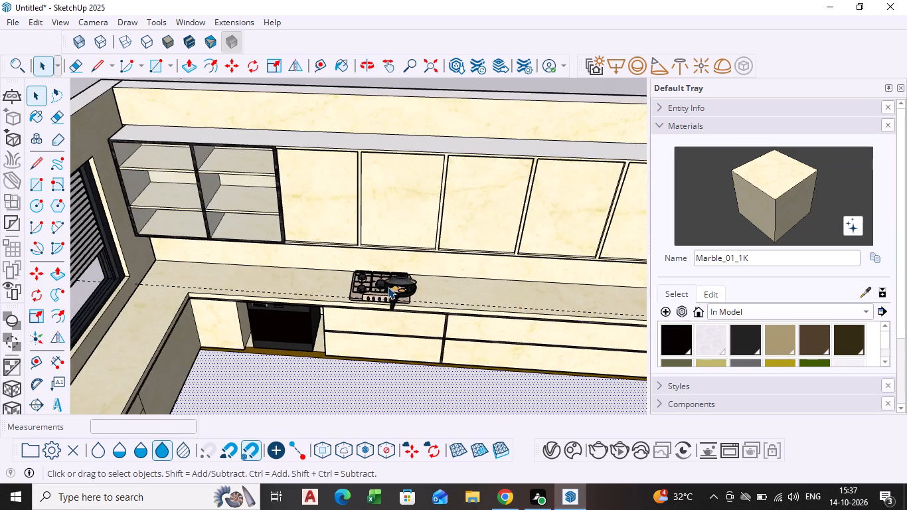
pyautogui.scroll(3, 386, 290)
pyautogui.moveTo(386, 309); pyautogui.dragTo(587, 230, button='middle')
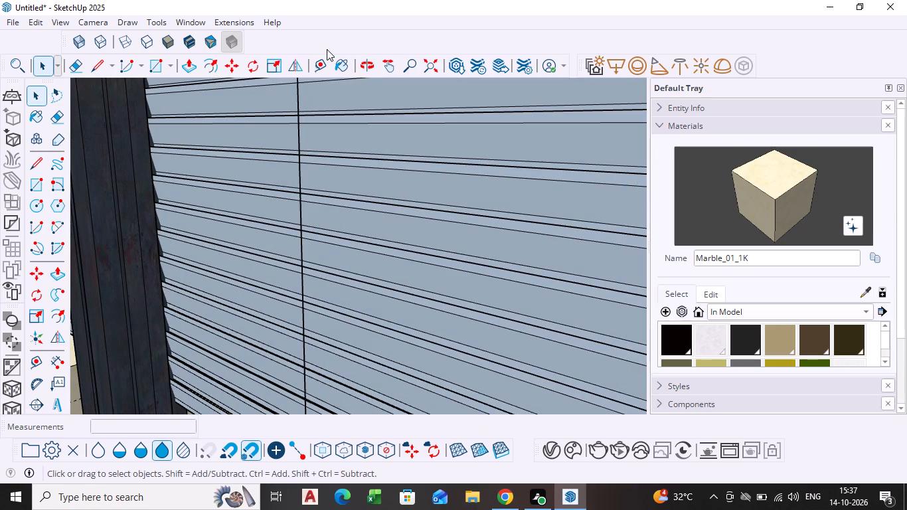
pyautogui.click(432, 72)
pyautogui.scroll(5, 396, 206)
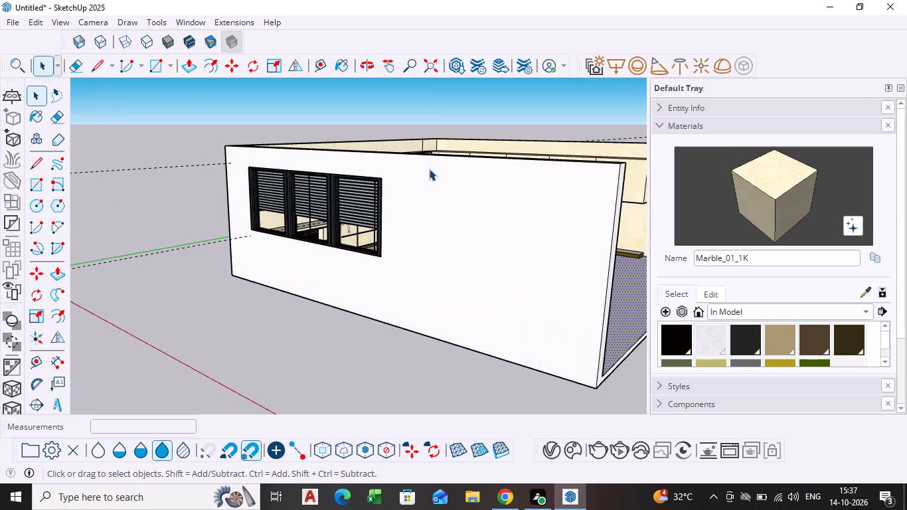
pyautogui.scroll(4, 429, 169)
pyautogui.moveTo(467, 163); pyautogui.dragTo(360, 238, button='middle')
pyautogui.scroll(4, 412, 210)
pyautogui.scroll(4, 278, 237)
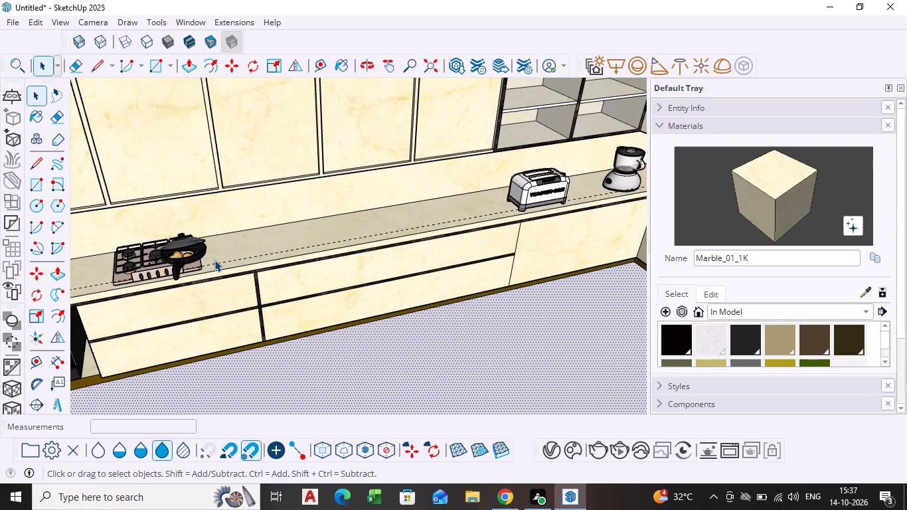
pyautogui.moveTo(214, 260); pyautogui.dragTo(297, 257, button='middle')
pyautogui.scroll(5, 189, 312)
pyautogui.moveTo(212, 290); pyautogui.dragTo(275, 271, button='middle')
pyautogui.scroll(2, 228, 292)
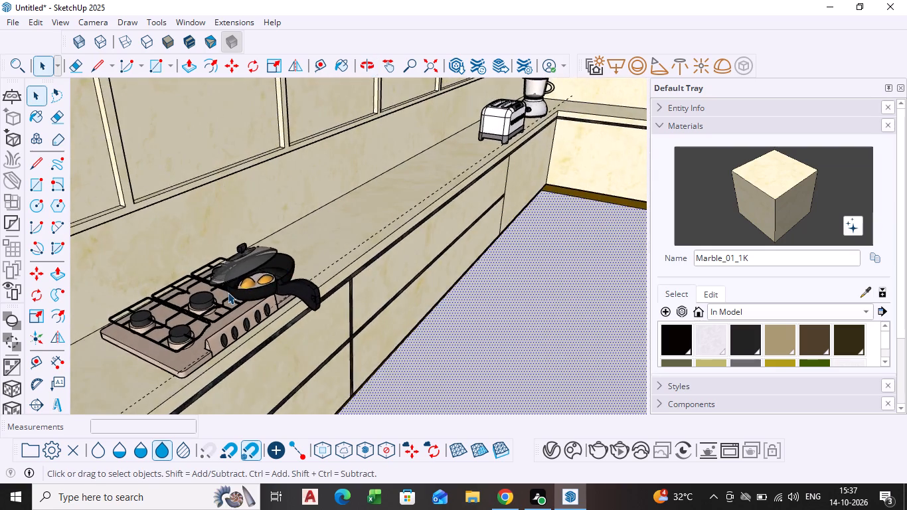
pyautogui.scroll(5, 228, 292)
pyautogui.moveTo(258, 304); pyautogui.dragTo(315, 301, button='middle')
pyautogui.scroll(4, 313, 299)
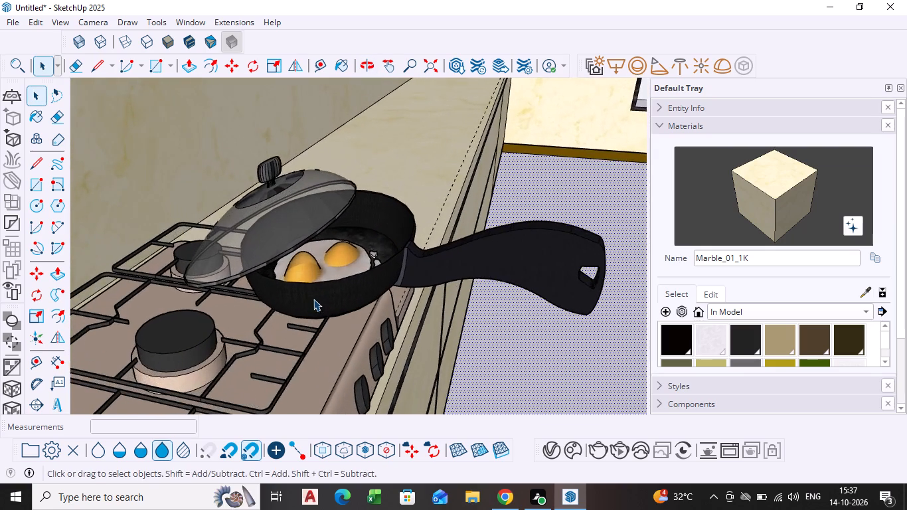
pyautogui.moveTo(313, 298); pyautogui.dragTo(279, 242, button='middle')
pyautogui.scroll(-20, 574, 276)
pyautogui.moveTo(453, 309); pyautogui.dragTo(366, 341, button='middle')
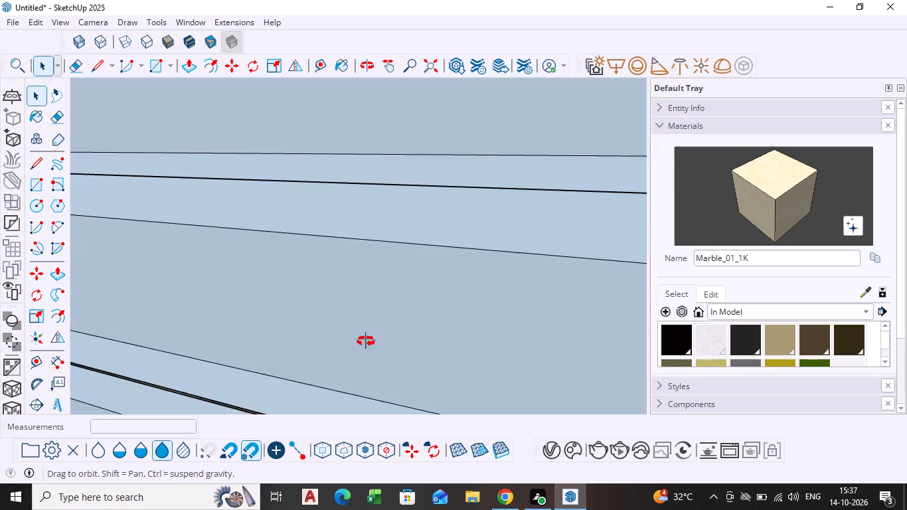
pyautogui.moveTo(366, 341); pyautogui.dragTo(250, 330, button='middle')
pyautogui.click(429, 72)
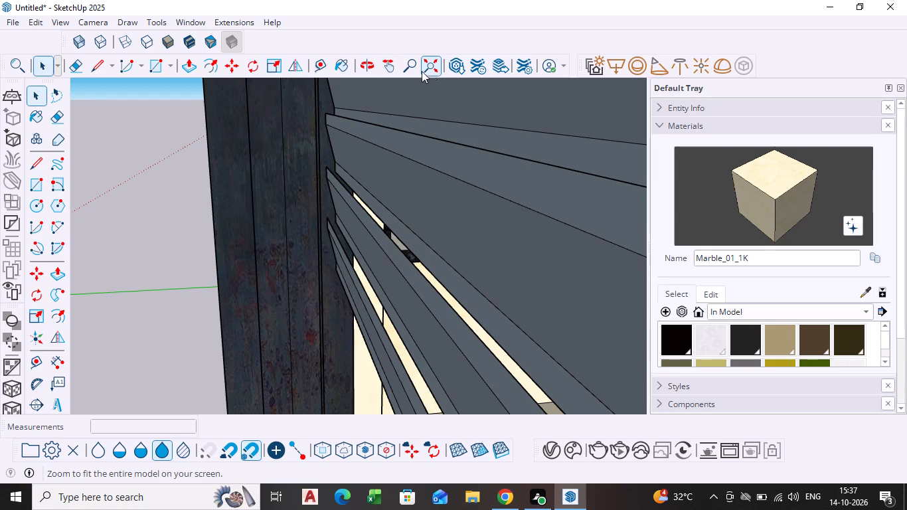
pyautogui.scroll(17, 322, 179)
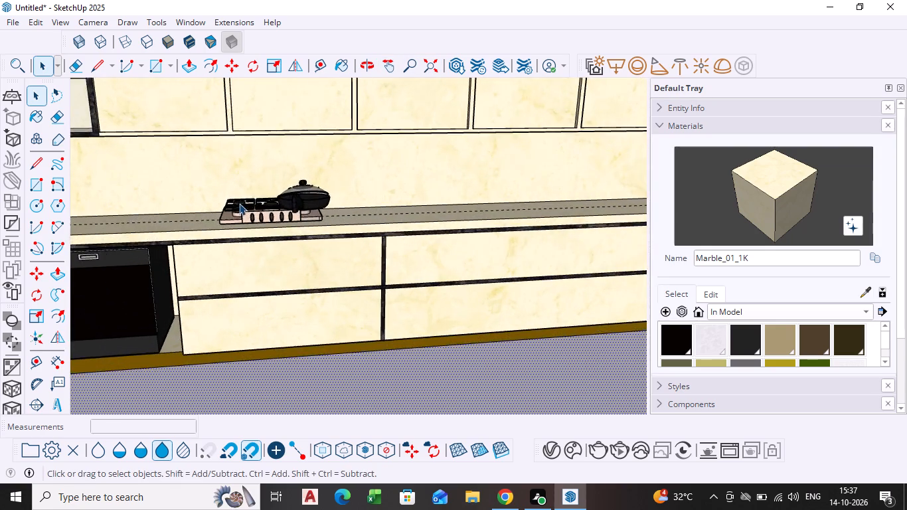
pyautogui.scroll(1, 239, 203)
pyautogui.moveTo(239, 203); pyautogui.dragTo(242, 268, button='middle')
pyautogui.scroll(4, 293, 232)
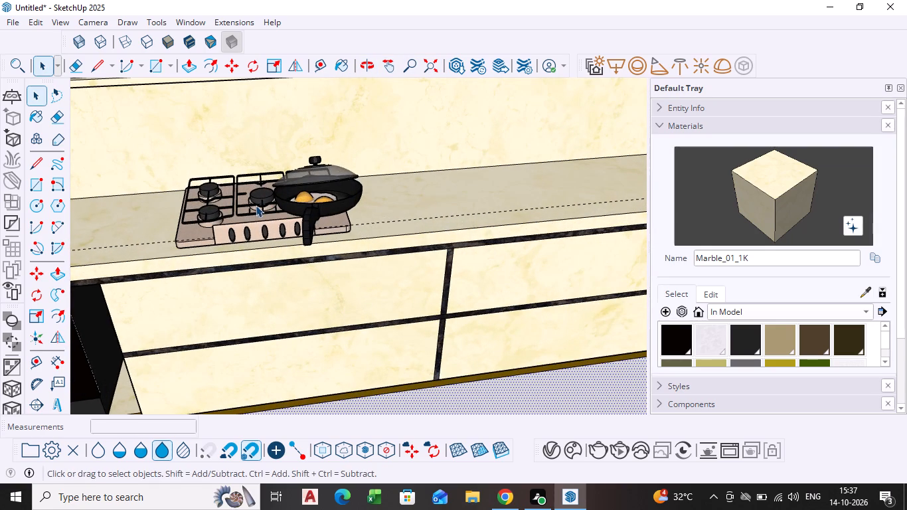
# Load the 119 KB lidded two-handled pot "Pan" from the 3D Warehouse PANS results and place it beside the hob's rear corner.
pyautogui.click(198, 26)
pyautogui.click(210, 120)
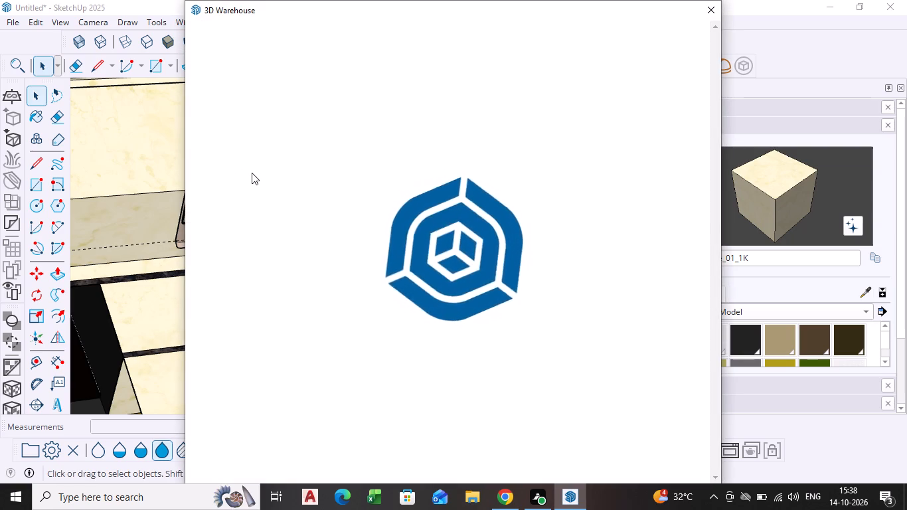
pyautogui.scroll(-2, 448, 257)
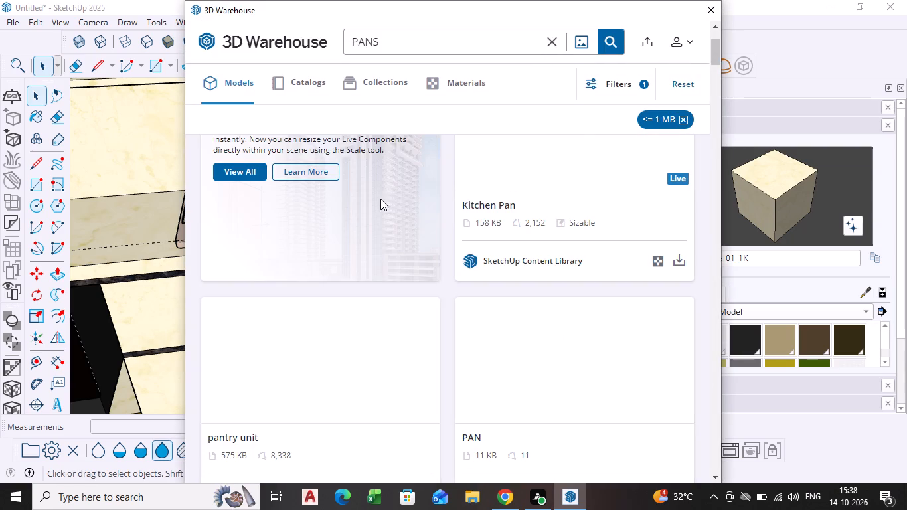
pyautogui.scroll(-3, 408, 203)
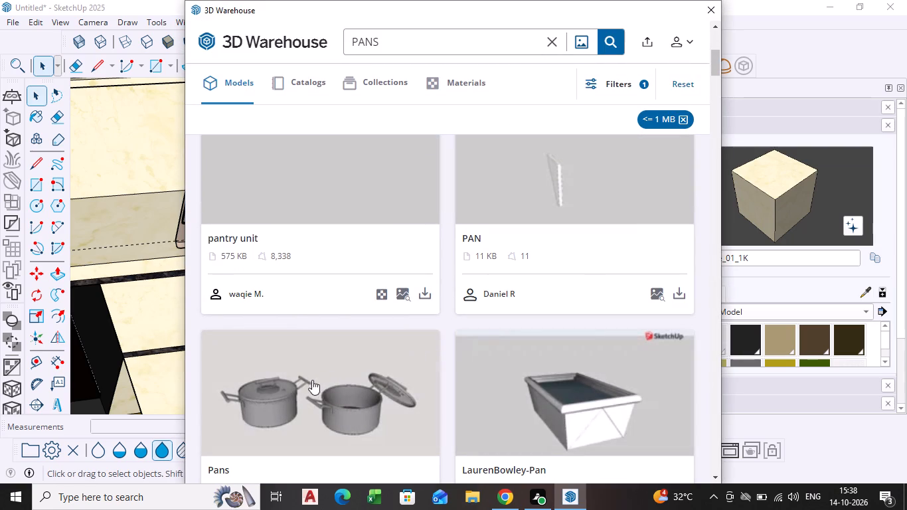
pyautogui.scroll(-7, 315, 379)
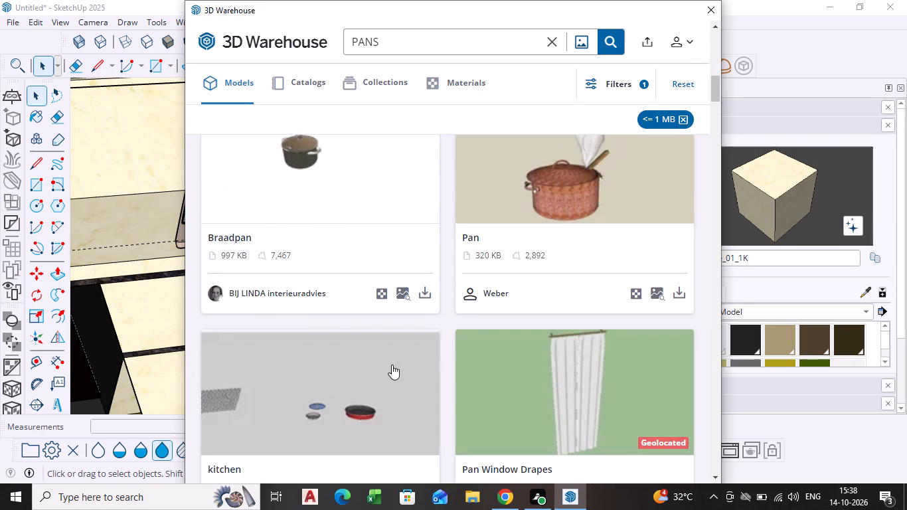
pyautogui.scroll(-7, 436, 355)
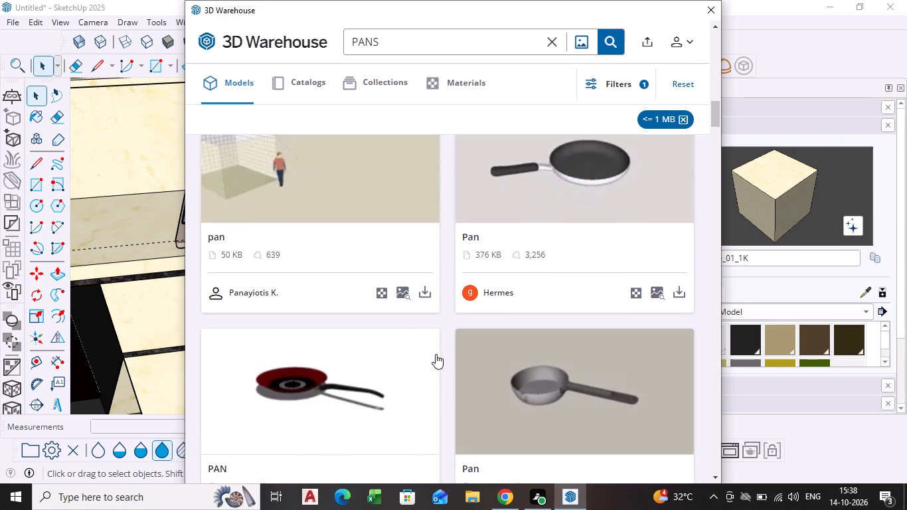
pyautogui.scroll(-8, 435, 359)
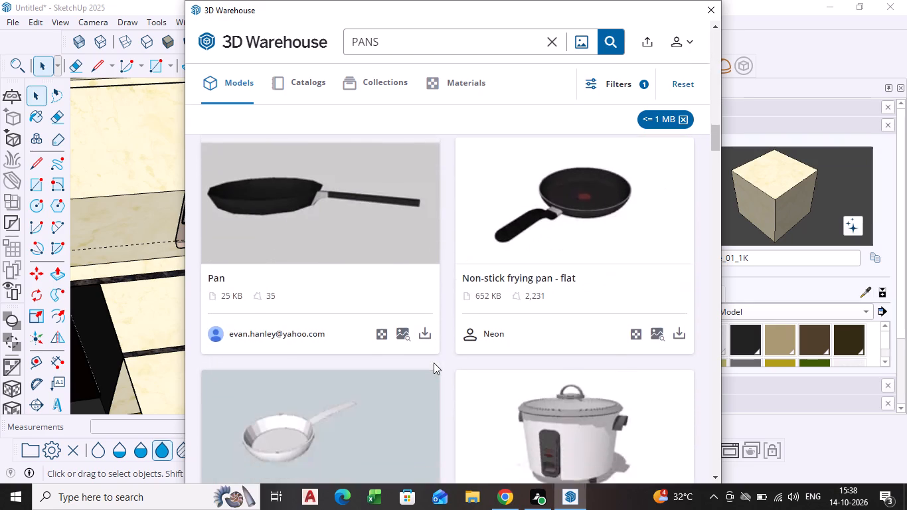
pyautogui.scroll(-1, 434, 363)
pyautogui.scroll(-5, 361, 331)
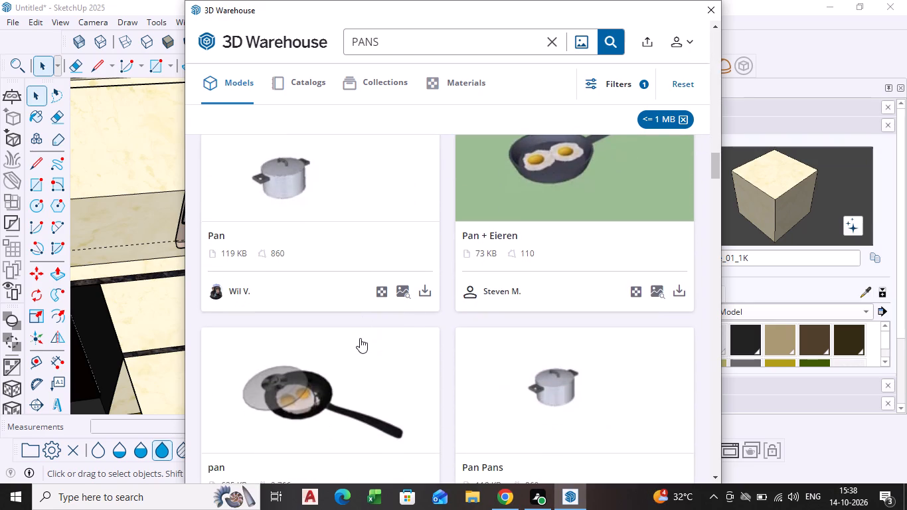
pyautogui.click(421, 291)
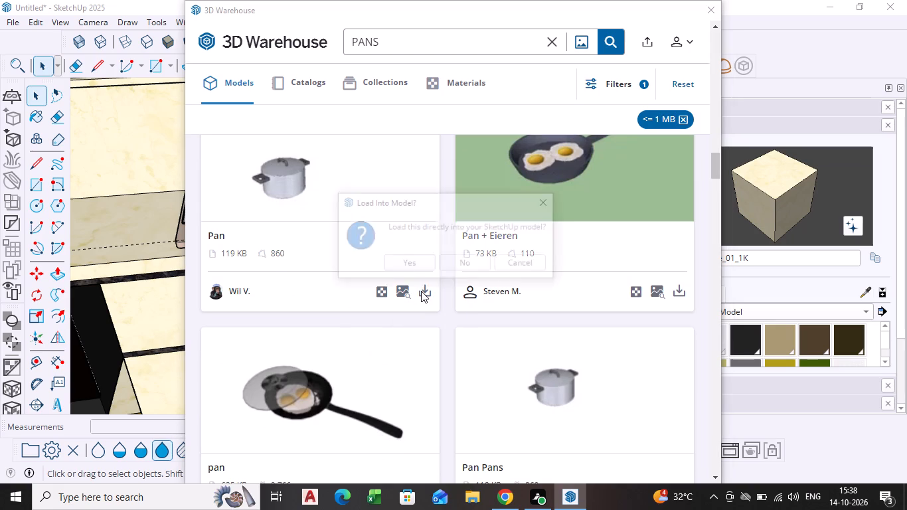
pyautogui.click(397, 267)
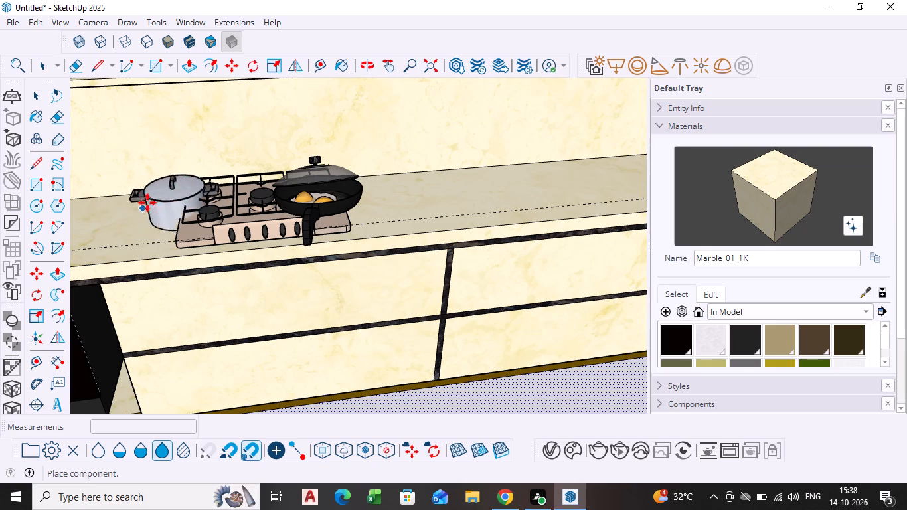
pyautogui.scroll(3, 203, 174)
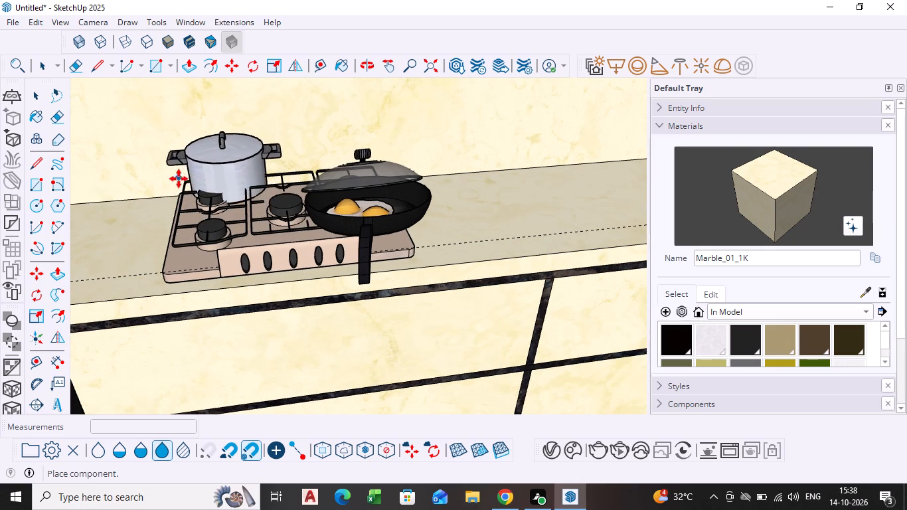
pyautogui.click(128, 181)
# Move the lidded pot along the green axis onto the hob's rear burner at the end opposite the frying pan.
pyautogui.moveTo(182, 215); pyautogui.dragTo(183, 207, button='middle')
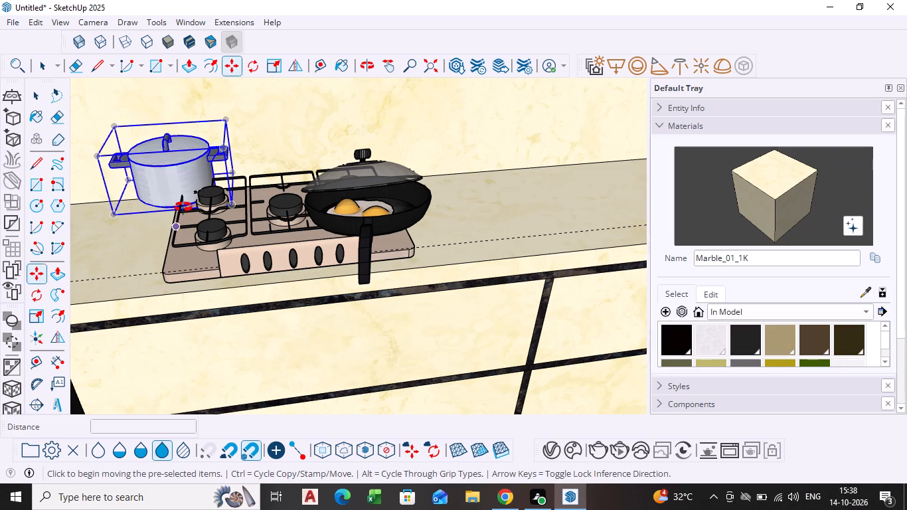
pyautogui.moveTo(183, 207); pyautogui.dragTo(230, 166, button='middle')
pyautogui.click(42, 276)
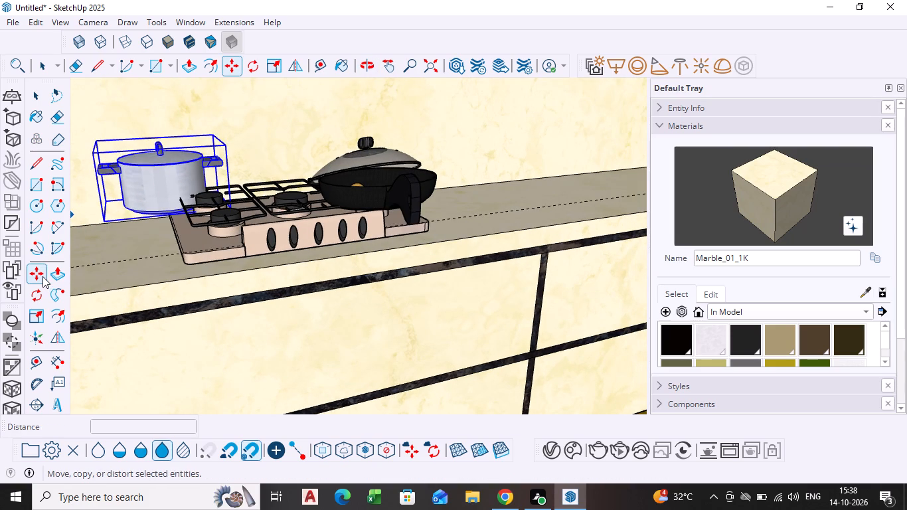
pyautogui.scroll(2, 148, 198)
pyautogui.click(251, 206)
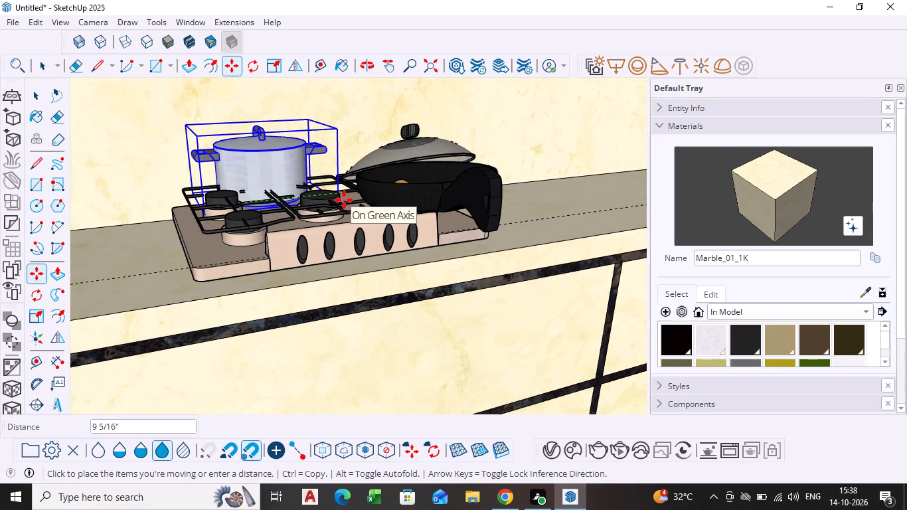
pyautogui.click(322, 199)
# Examine the lidded pot's placement on the hob up close and from across the kitchen.
pyautogui.moveTo(135, 165); pyautogui.dragTo(134, 195, button='middle')
pyautogui.scroll(-1, 133, 168)
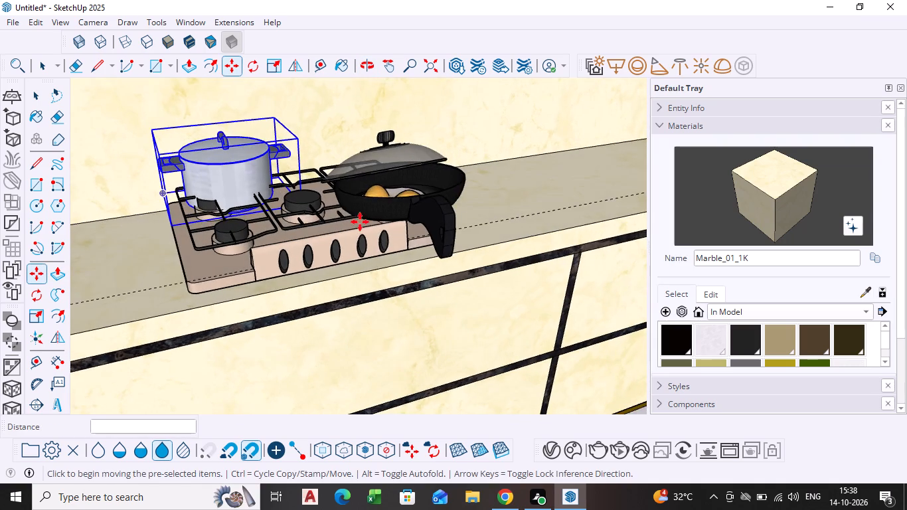
pyautogui.scroll(-20, 434, 224)
pyautogui.scroll(-5, 434, 224)
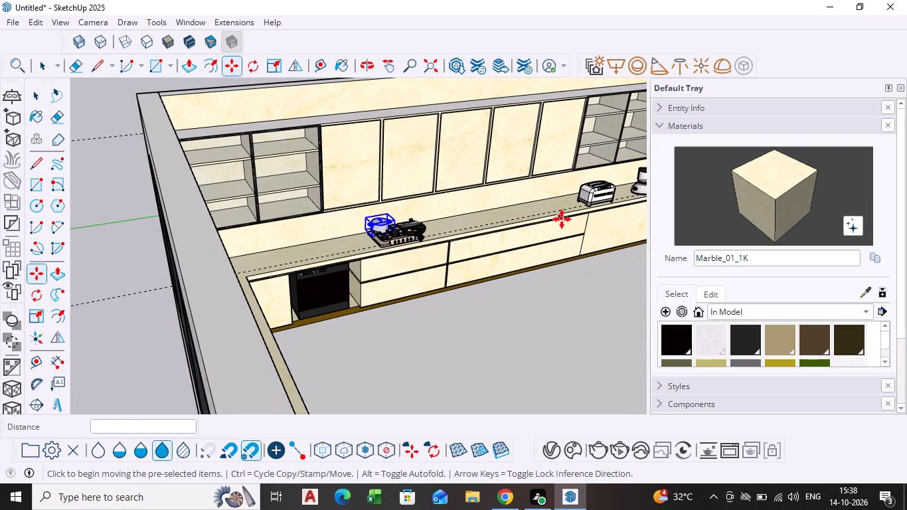
pyautogui.scroll(-1, 562, 220)
pyautogui.moveTo(546, 221); pyautogui.dragTo(497, 226, button='middle')
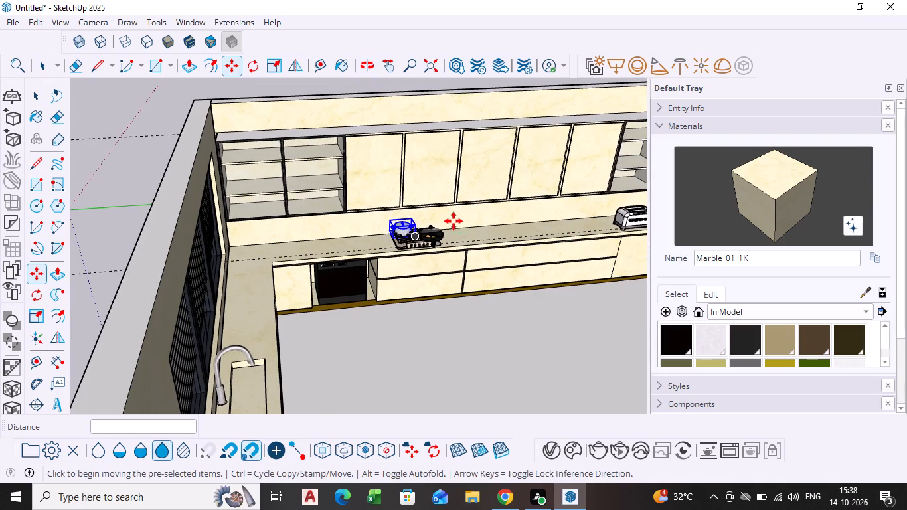
pyautogui.scroll(8, 453, 221)
pyautogui.moveTo(395, 235); pyautogui.dragTo(430, 218, button='middle')
pyautogui.scroll(1, 426, 216)
pyautogui.scroll(6, 363, 236)
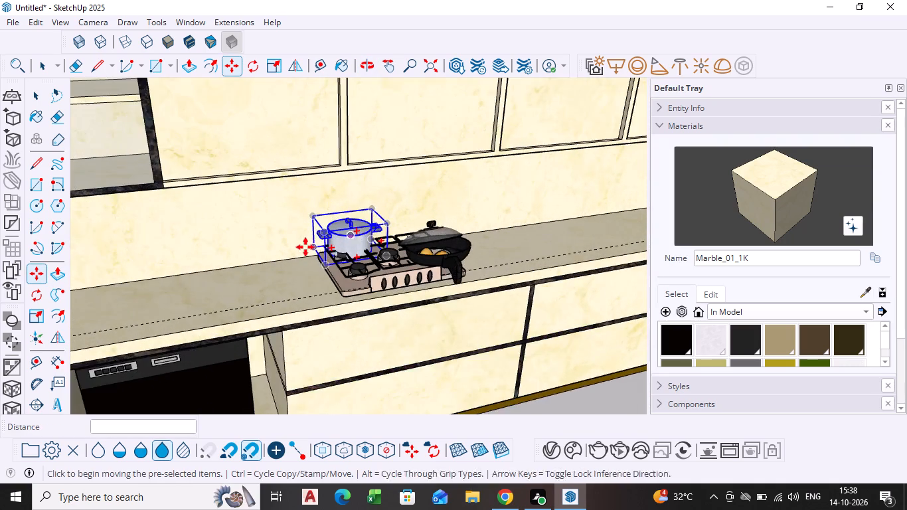
pyautogui.scroll(3, 305, 247)
pyautogui.moveTo(334, 242); pyautogui.dragTo(406, 230, button='middle')
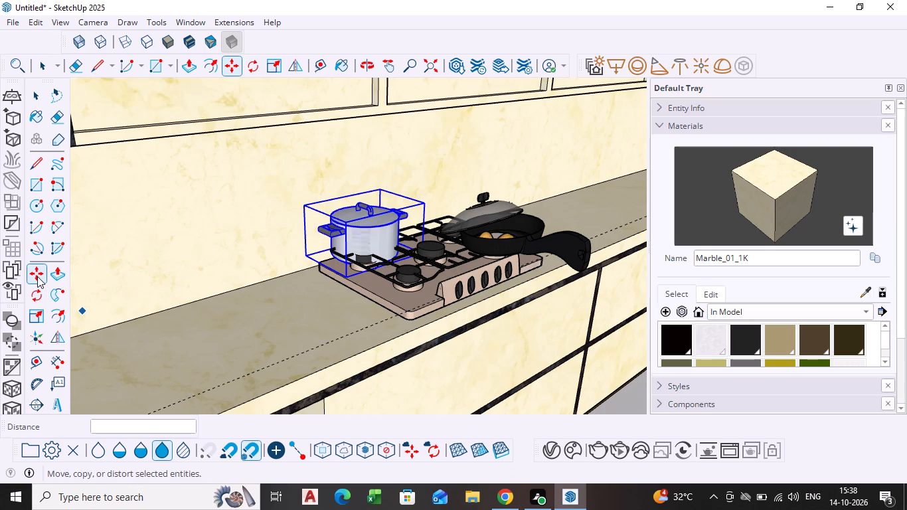
# Move the lidded pot about 7 13/16" from the hob's rear burner toward the front burner.
pyautogui.click(37, 276)
pyautogui.click(353, 260)
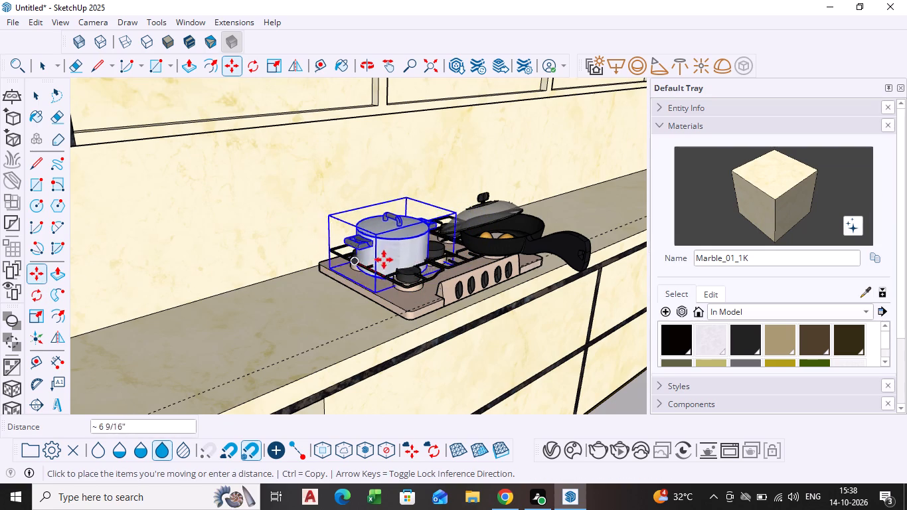
pyautogui.click(402, 272)
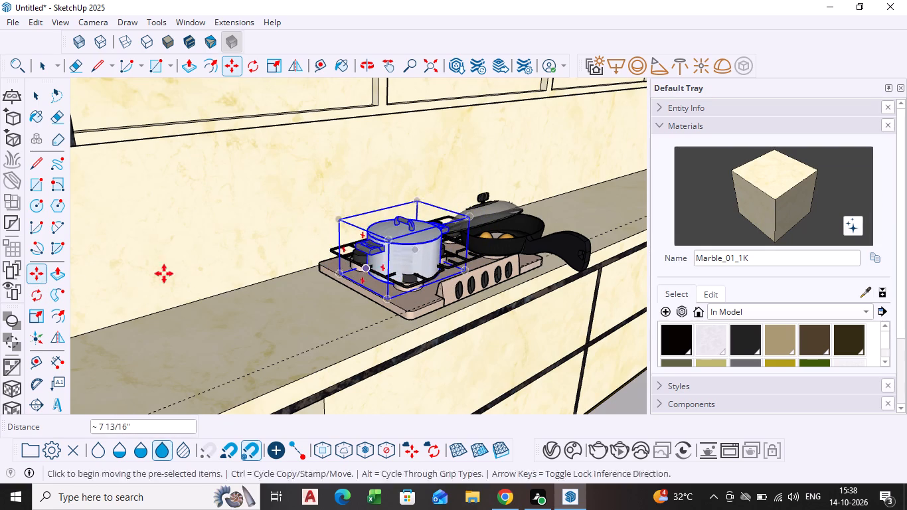
# Scale the pot down slightly along the green and blue axes, then stretch its height by a factor of about 1.24.
pyautogui.click(41, 319)
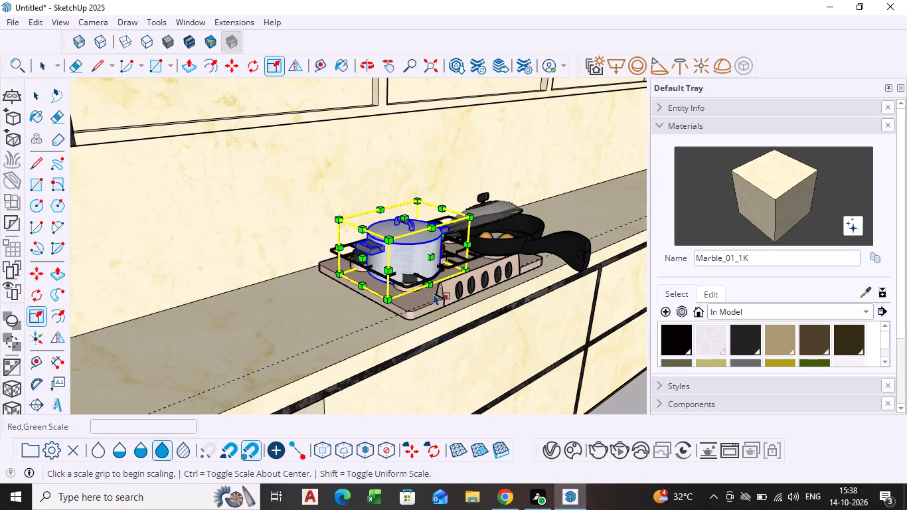
pyautogui.click(424, 284)
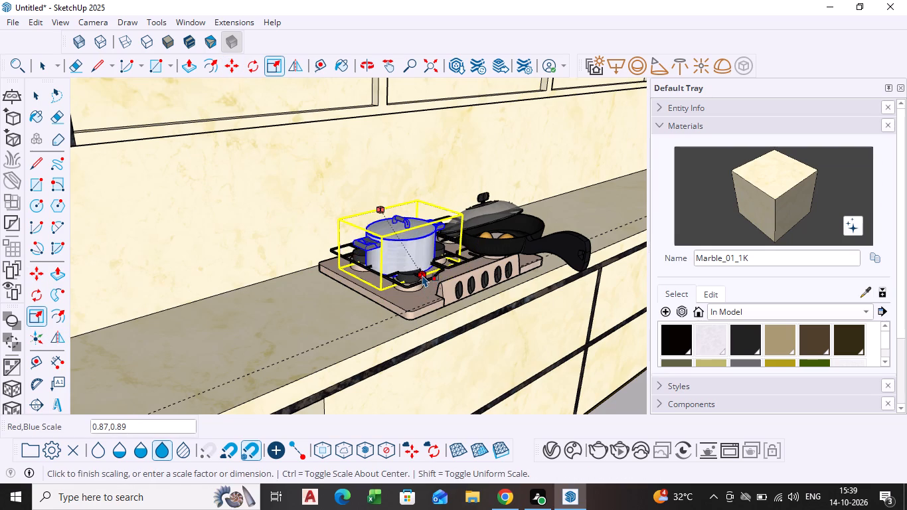
pyautogui.click(433, 282)
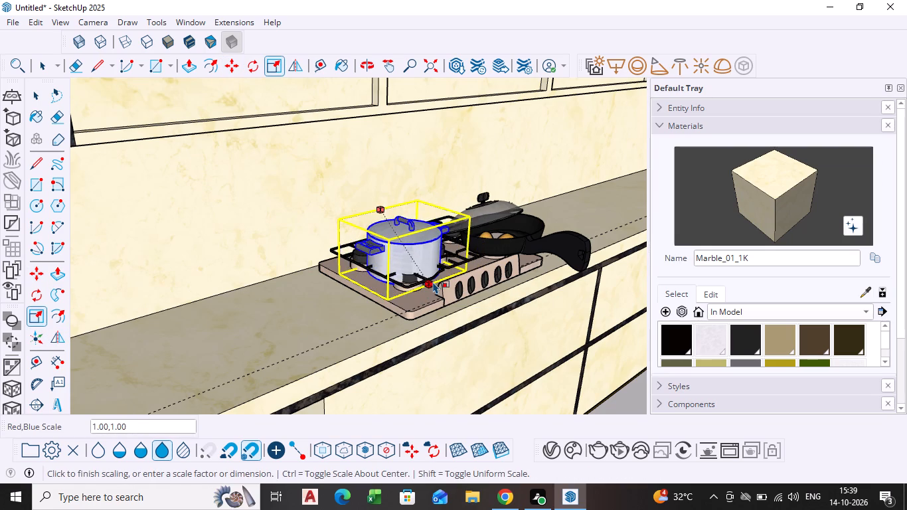
pyautogui.click(365, 279)
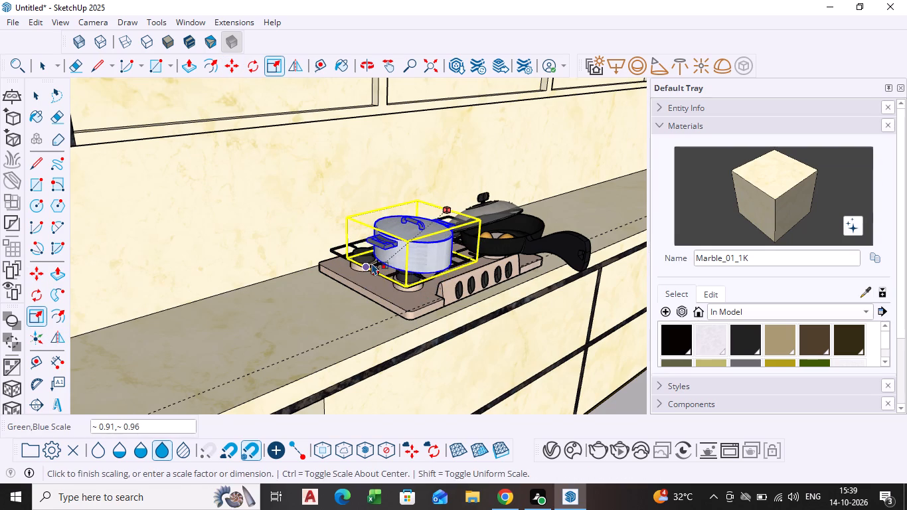
pyautogui.click(372, 263)
pyautogui.moveTo(390, 268); pyautogui.dragTo(346, 309, button='middle')
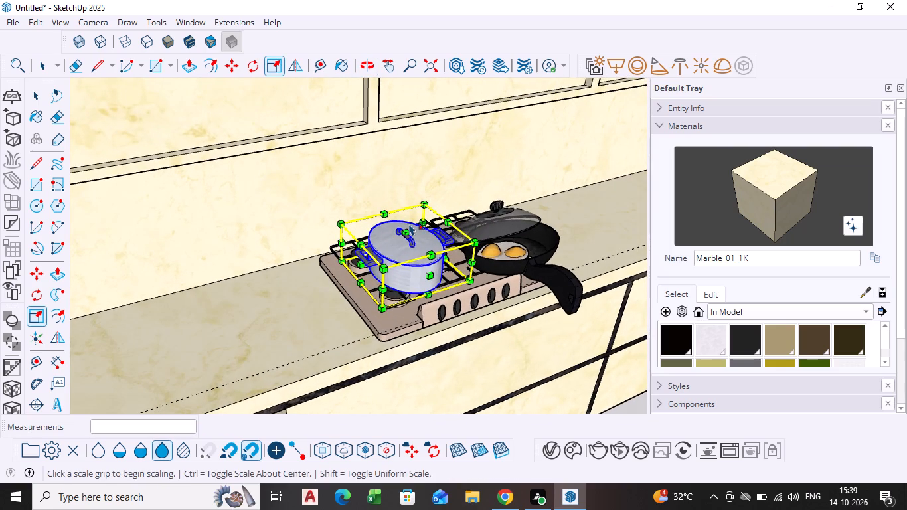
pyautogui.click(409, 224)
pyautogui.click(409, 236)
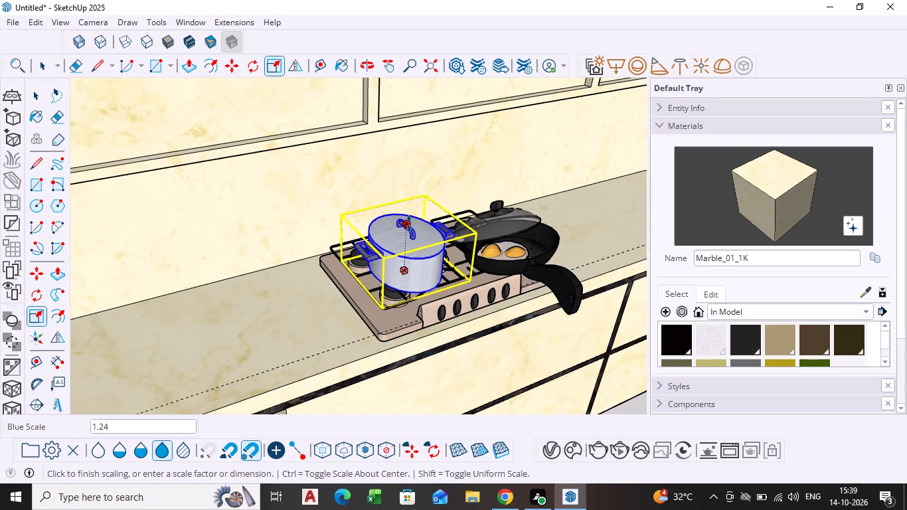
pyautogui.click(409, 224)
# Enlarge the pot by factors of about 1.3 along the green axis and about 1.08 along the red axis.
pyautogui.moveTo(416, 241); pyautogui.dragTo(355, 219, button='middle')
pyautogui.scroll(-1, 413, 241)
pyautogui.middleClick(432, 251)
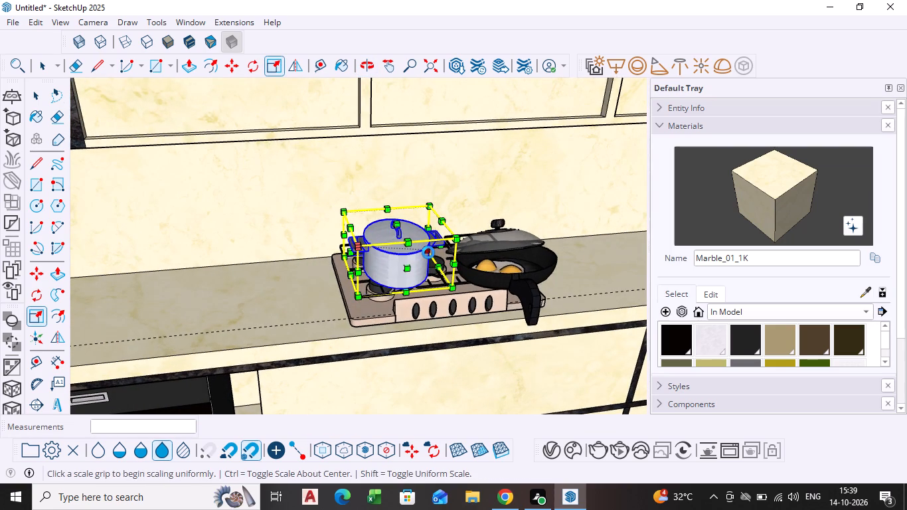
pyautogui.scroll(3, 351, 262)
pyautogui.moveTo(356, 264); pyautogui.dragTo(408, 248, button='middle')
pyautogui.scroll(4, 366, 247)
pyautogui.click(359, 246)
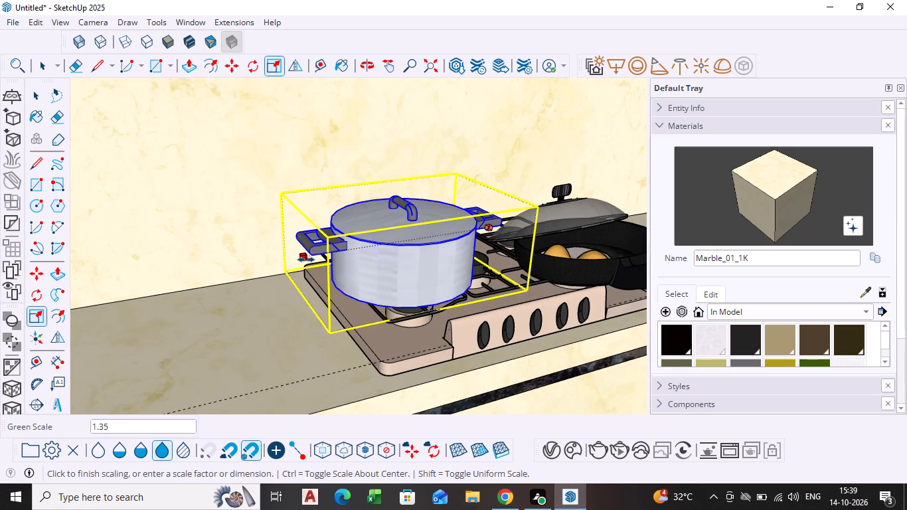
pyautogui.click(311, 260)
pyautogui.scroll(-1, 349, 274)
pyautogui.moveTo(349, 274); pyautogui.dragTo(285, 275, button='middle')
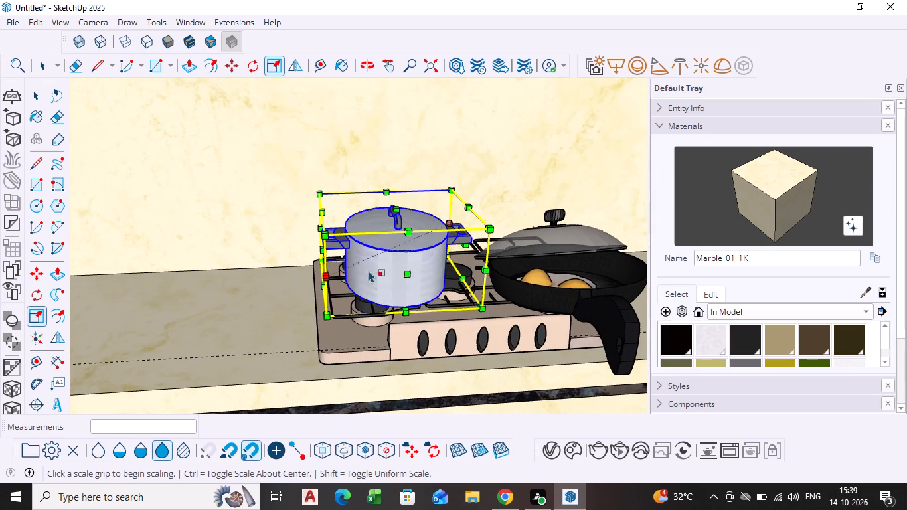
pyautogui.click(410, 274)
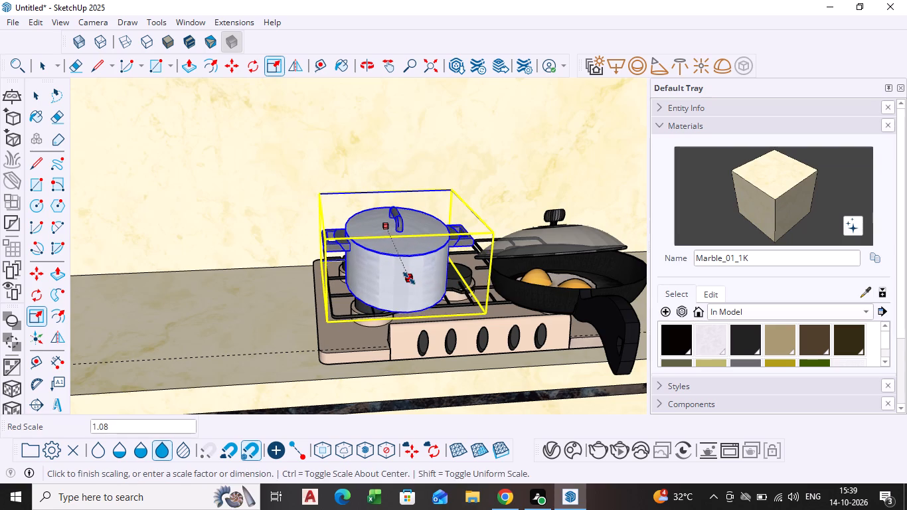
pyautogui.click(409, 278)
pyautogui.moveTo(396, 290); pyautogui.dragTo(402, 272, button='middle')
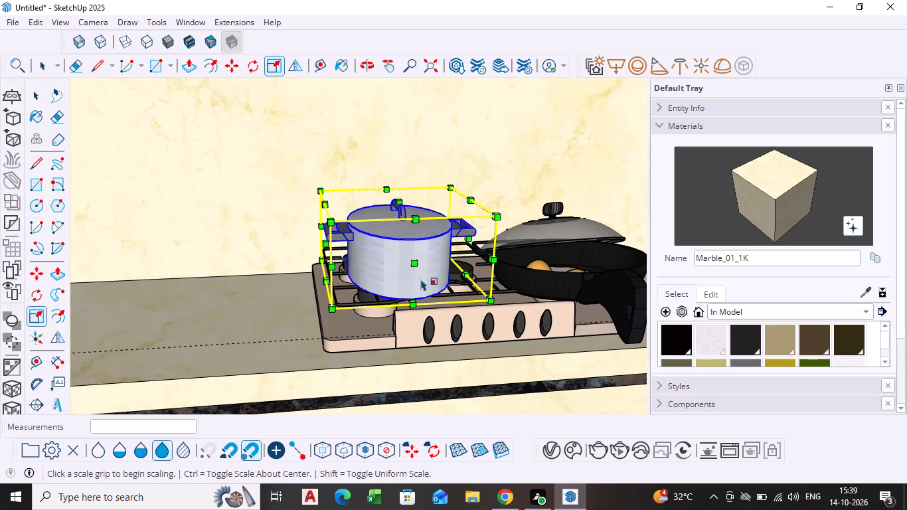
pyautogui.press('space')
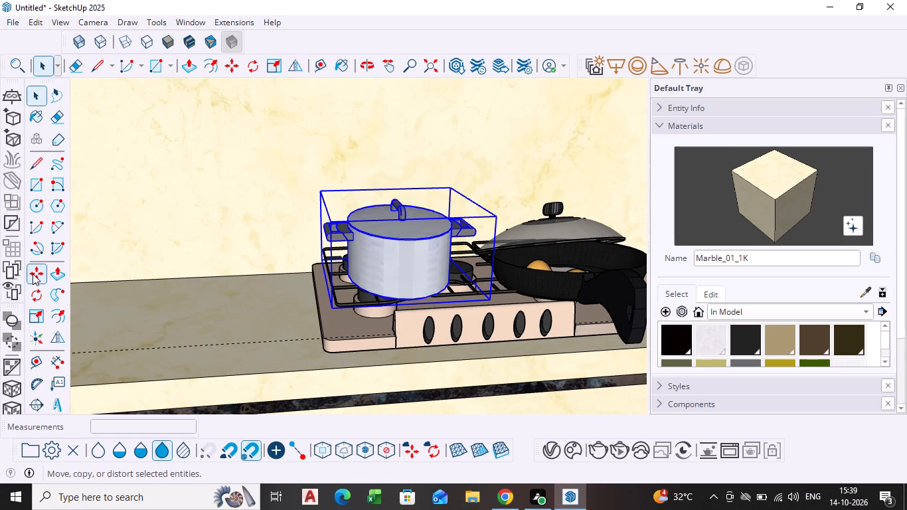
# Move the enlarged pot about 1 5/8" toward the hob end away from the frying pan and deselect it.
pyautogui.click(33, 274)
pyautogui.click(411, 300)
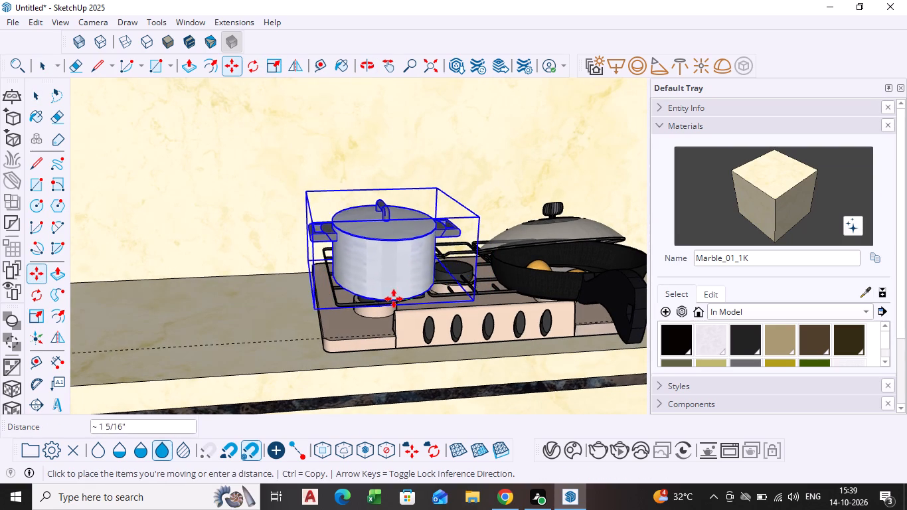
pyautogui.click(392, 301)
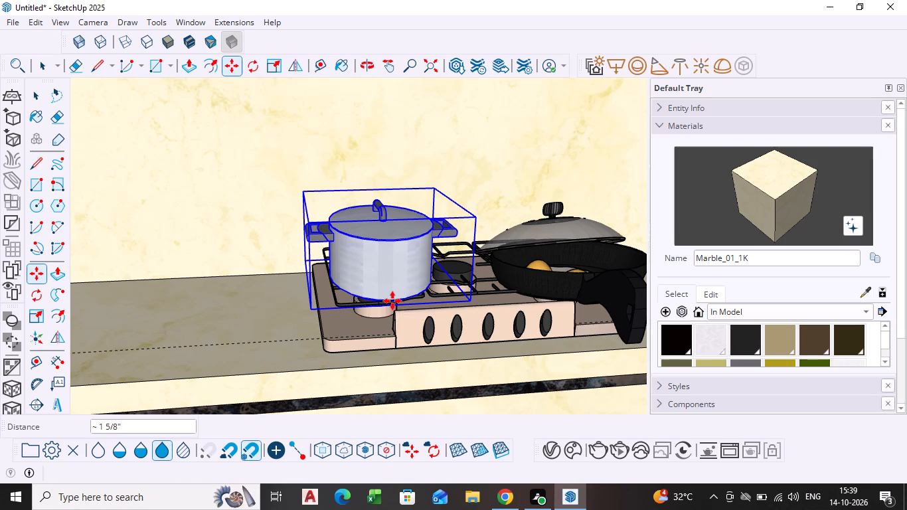
pyautogui.press('space')
pyautogui.click(255, 240)
# Examine the pot and frying pan on the hob up close and from across the kitchen.
pyautogui.scroll(-11, 295, 253)
pyautogui.scroll(-1, 366, 307)
pyautogui.moveTo(365, 299); pyautogui.dragTo(332, 296, button='middle')
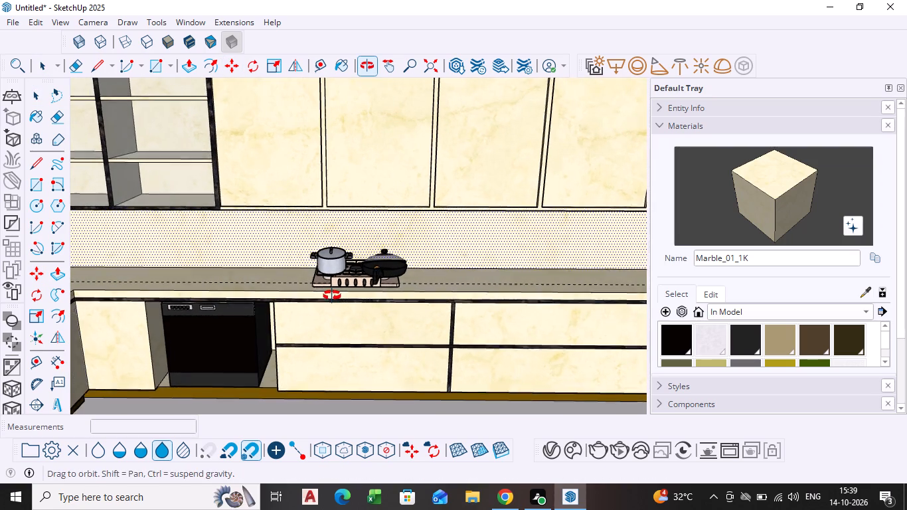
pyautogui.moveTo(332, 296); pyautogui.dragTo(331, 294, button='middle')
pyautogui.scroll(5, 320, 224)
pyautogui.scroll(4, 334, 319)
pyautogui.scroll(-4, 347, 326)
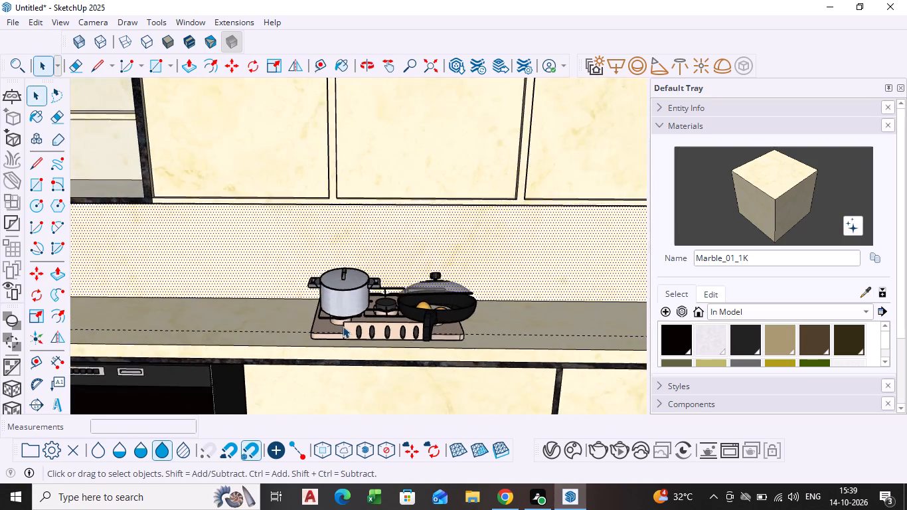
pyautogui.scroll(-16, 343, 326)
pyautogui.keyDown('shift'); pyautogui.moveTo(342, 326); pyautogui.dragTo(335, 244, button='middle'); pyautogui.keyUp('shift')
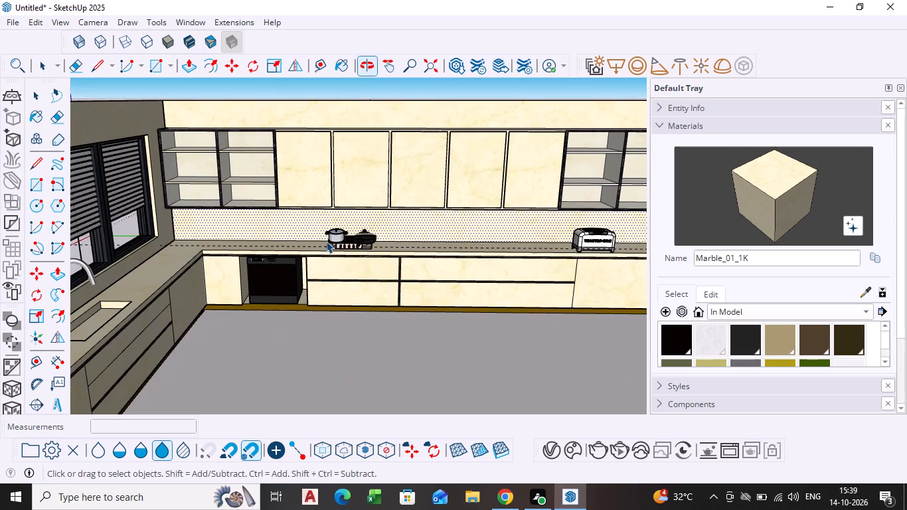
# Lengthen the hob along the red axis at its frying-pan end with Scale and deselect it.
pyautogui.scroll(8, 326, 241)
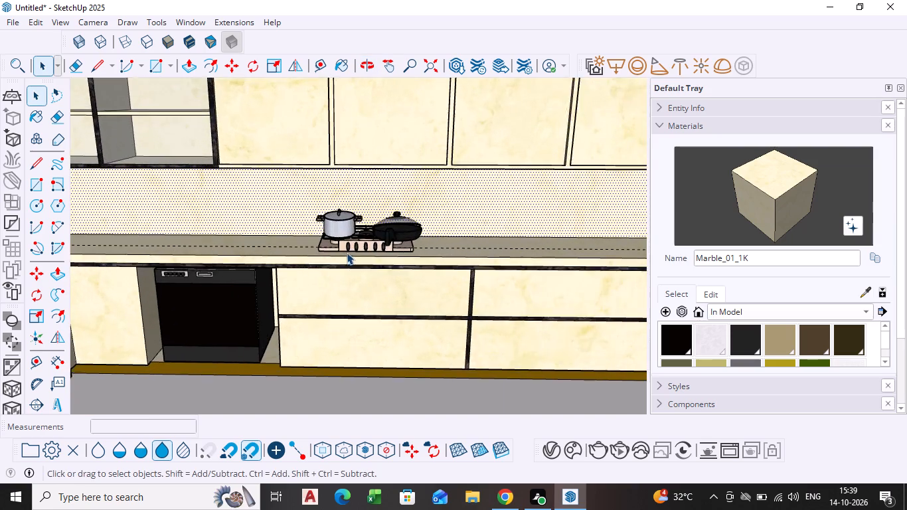
pyautogui.scroll(4, 347, 252)
pyautogui.moveTo(351, 247); pyautogui.dragTo(351, 284, button='middle')
pyautogui.scroll(5, 357, 261)
pyautogui.click(362, 248)
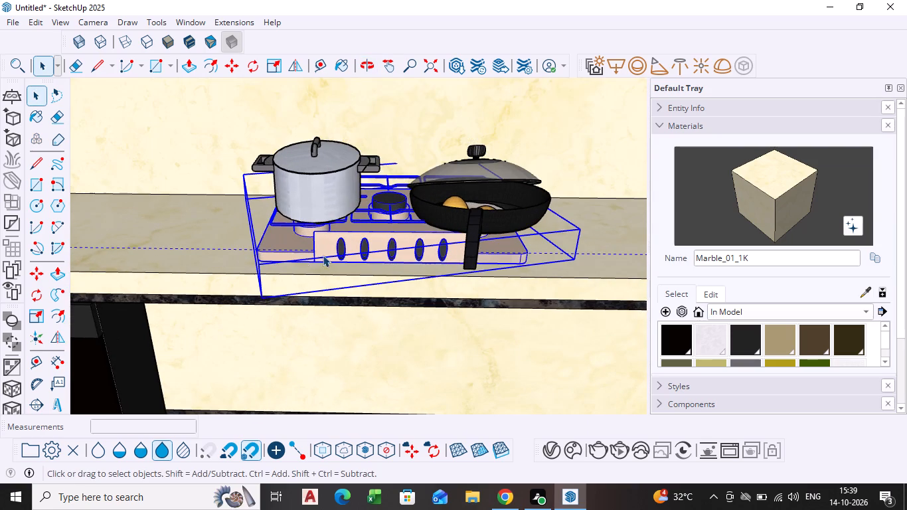
pyautogui.click(37, 314)
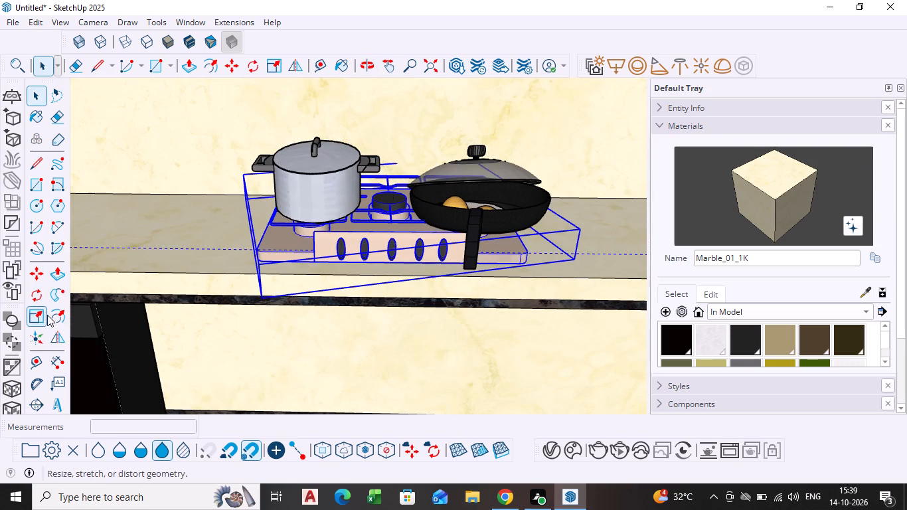
pyautogui.moveTo(434, 289); pyautogui.dragTo(234, 278, button='middle')
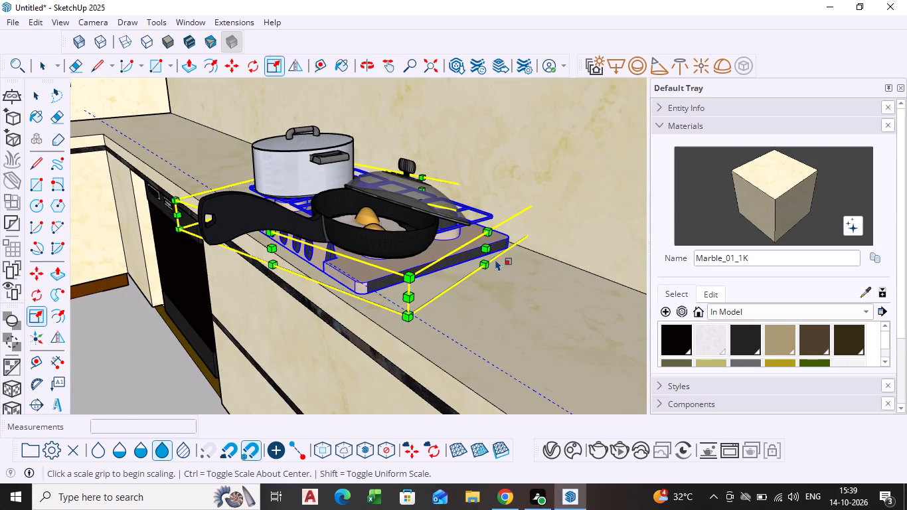
pyautogui.click(489, 250)
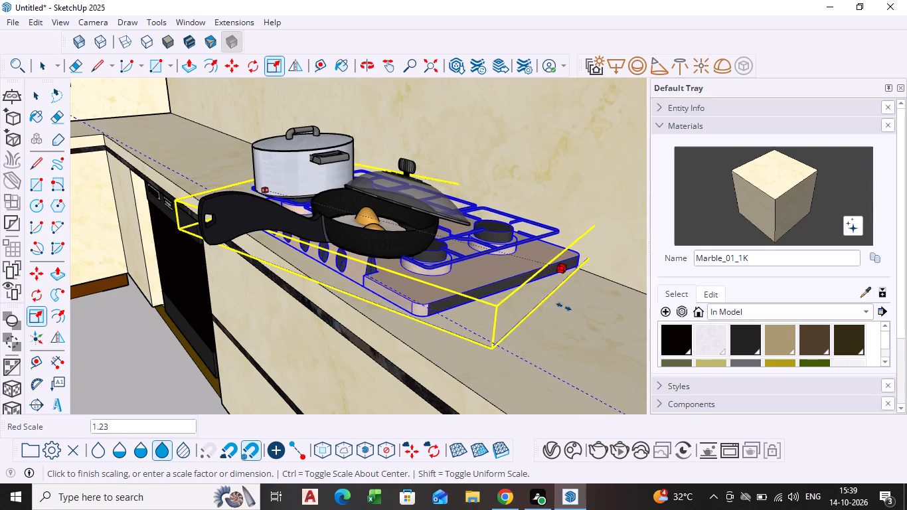
pyautogui.click(588, 329)
pyautogui.press('space')
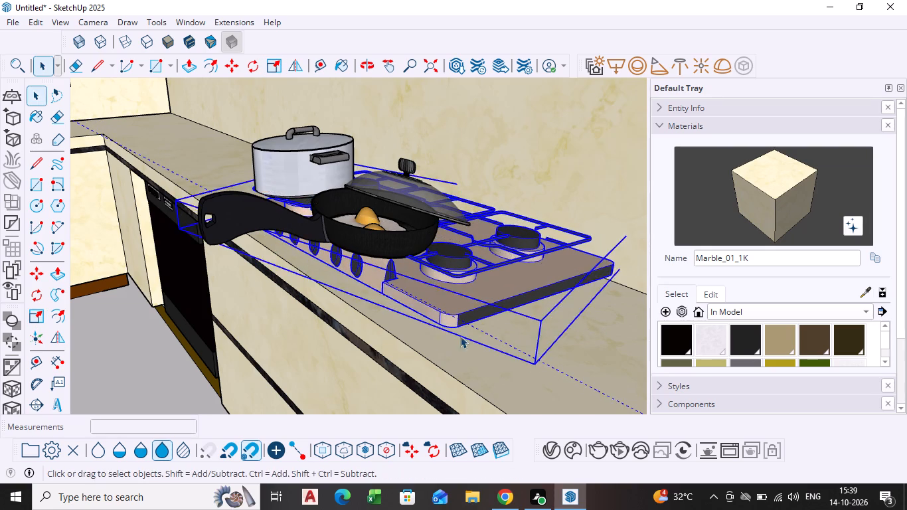
pyautogui.scroll(-6, 434, 334)
pyautogui.moveTo(434, 339); pyautogui.dragTo(519, 384, button='middle')
pyautogui.click(230, 351)
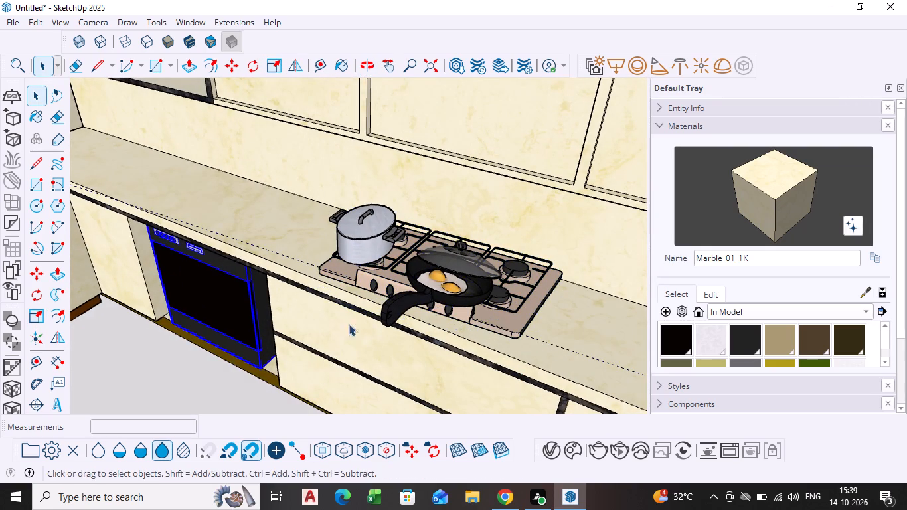
# Move the lidded frying pan about 7 5/16" away from the pot toward the lengthened end of the hob.
pyautogui.click(457, 274)
pyautogui.press('m')
pyautogui.click(457, 274)
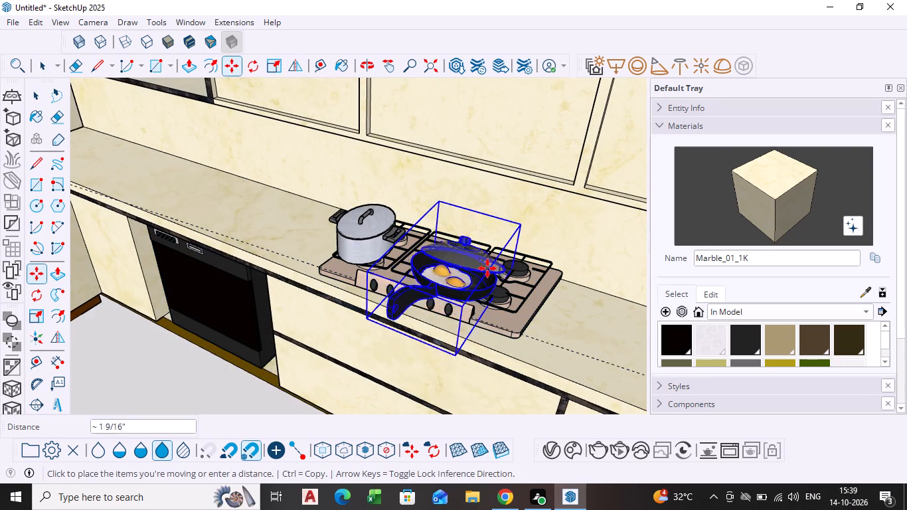
pyautogui.click(503, 264)
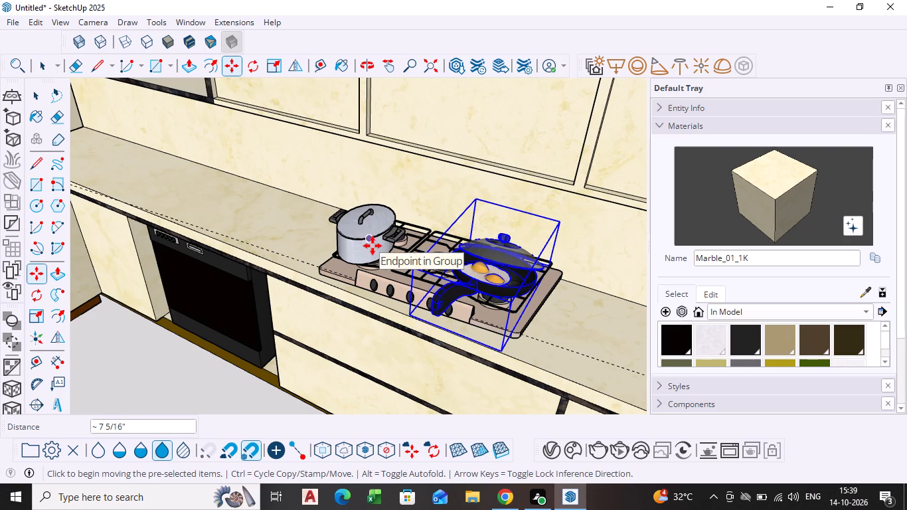
pyautogui.moveTo(382, 246); pyautogui.dragTo(517, 177, button='middle')
pyautogui.scroll(4, 456, 177)
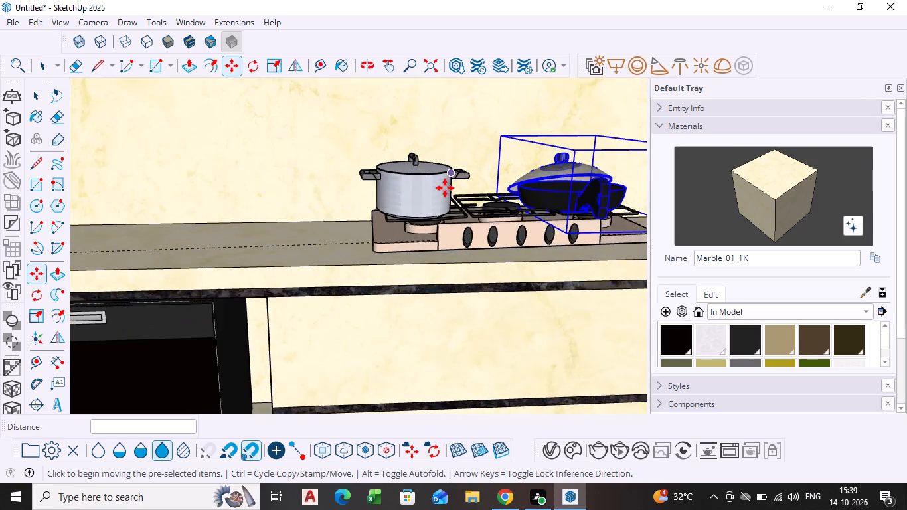
# Widen the lidded pot on the hob along the red axis with Scale, stretching it toward the frying pan.
pyautogui.scroll(4, 445, 188)
pyautogui.press('space')
pyautogui.click(416, 199)
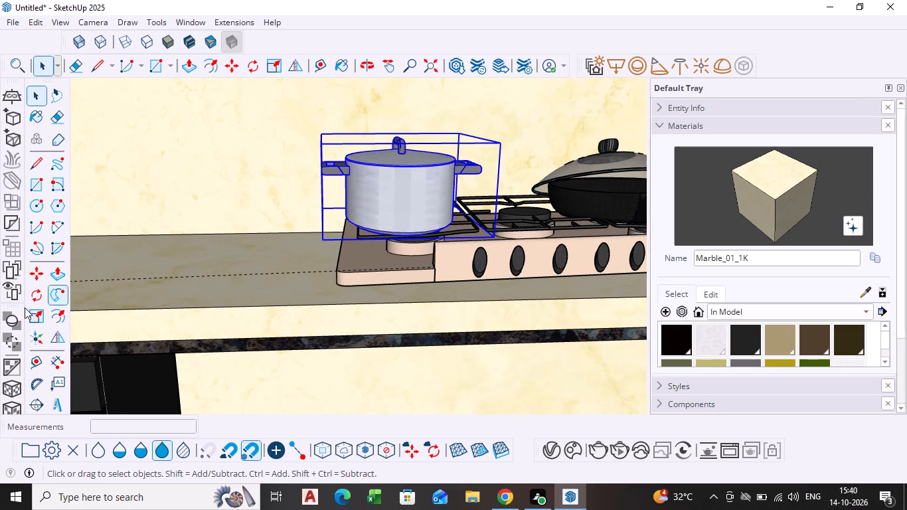
pyautogui.click(29, 317)
pyautogui.click(471, 181)
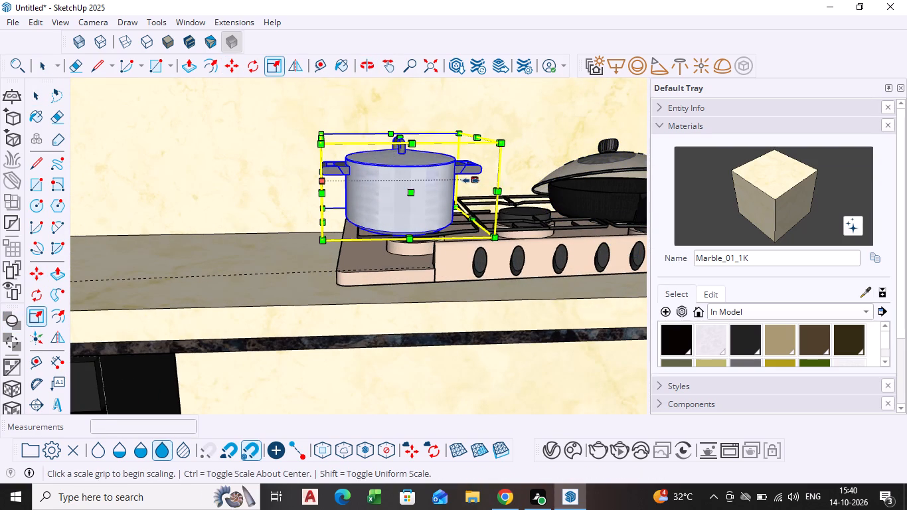
pyautogui.click(522, 183)
# Scale the lidded pot's height along the blue axis by a factor of about 1.22 and deselect it.
pyautogui.scroll(-2, 481, 203)
pyautogui.moveTo(481, 203); pyautogui.dragTo(477, 242, button='middle')
pyautogui.click(434, 160)
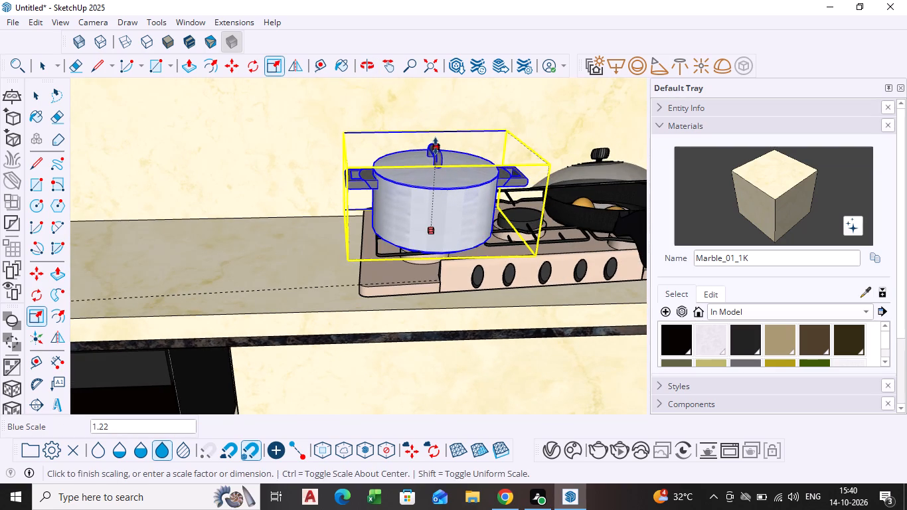
pyautogui.click(436, 145)
pyautogui.scroll(-10, 442, 207)
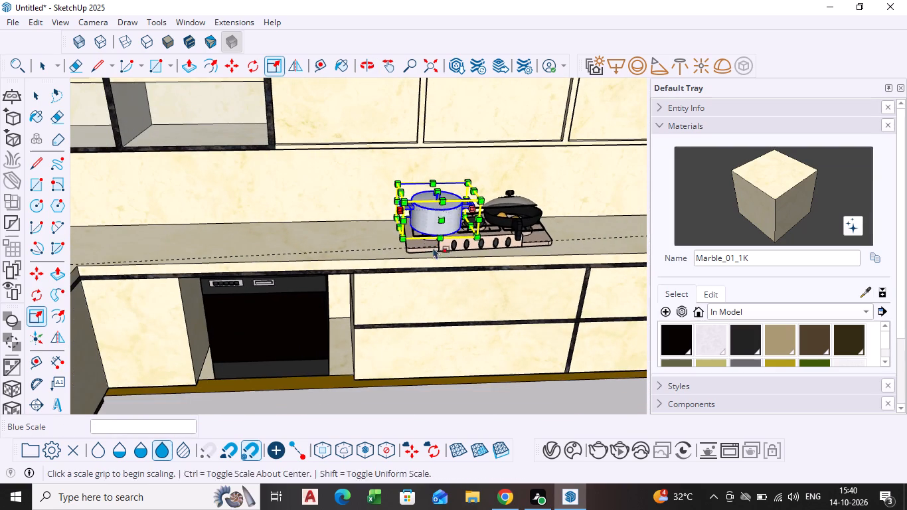
pyautogui.press('space')
pyautogui.scroll(-5, 481, 309)
pyautogui.click(506, 380)
# Examine the resized pot and the hob from across the kitchen in relation to the cabinets and counters.
pyautogui.moveTo(499, 379); pyautogui.dragTo(491, 373, button='middle')
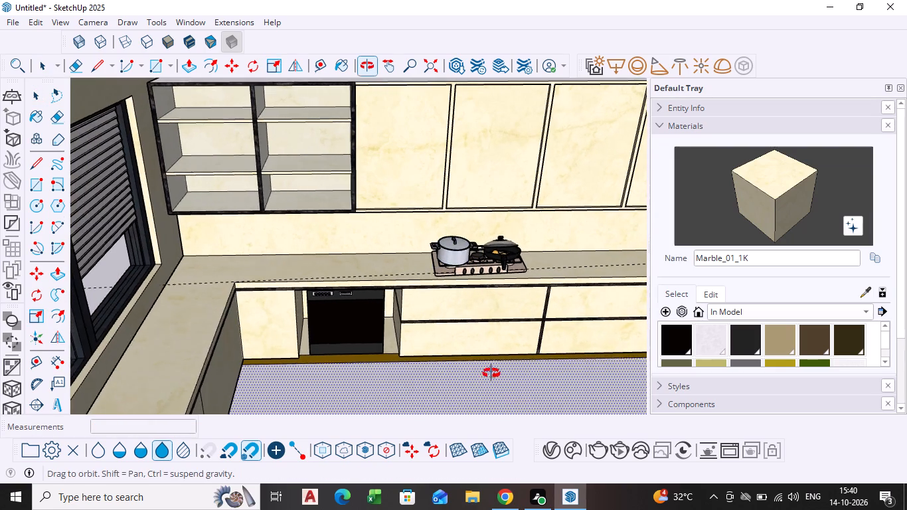
pyautogui.moveTo(491, 373); pyautogui.dragTo(459, 341, button='middle')
pyautogui.scroll(-8, 459, 341)
pyautogui.moveTo(481, 361); pyautogui.dragTo(418, 252, button='middle')
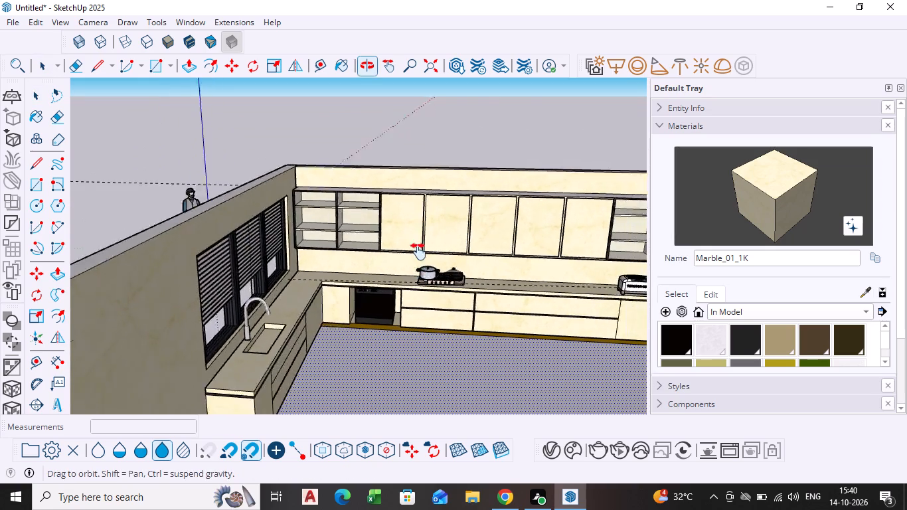
pyautogui.moveTo(418, 252); pyautogui.dragTo(417, 225, button='middle')
pyautogui.scroll(3, 417, 234)
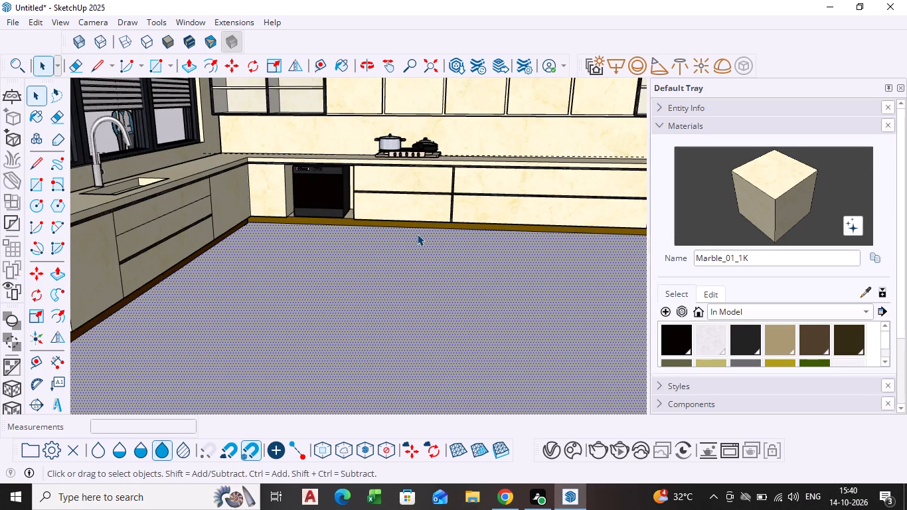
# Search 3D Warehouse for CHIMNEY models, keeping the 1 MB maximum file size filter.
pyautogui.click(201, 24)
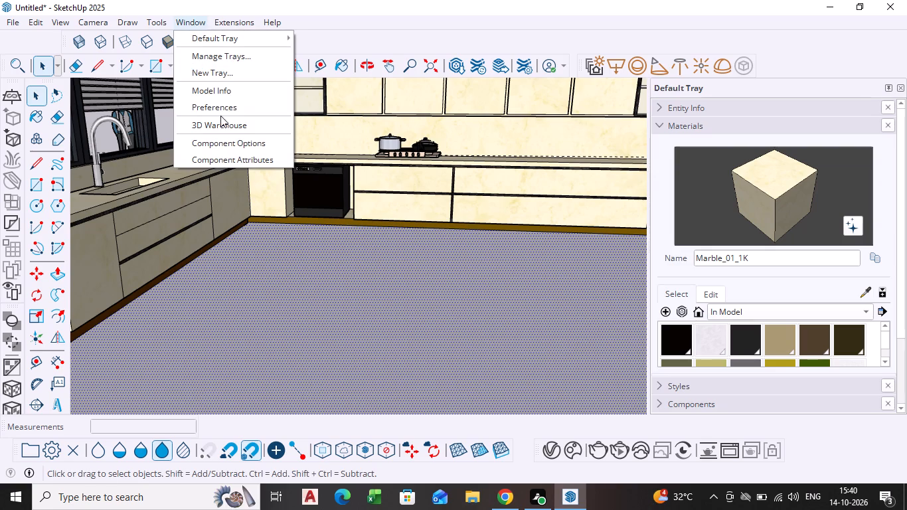
pyautogui.click(220, 122)
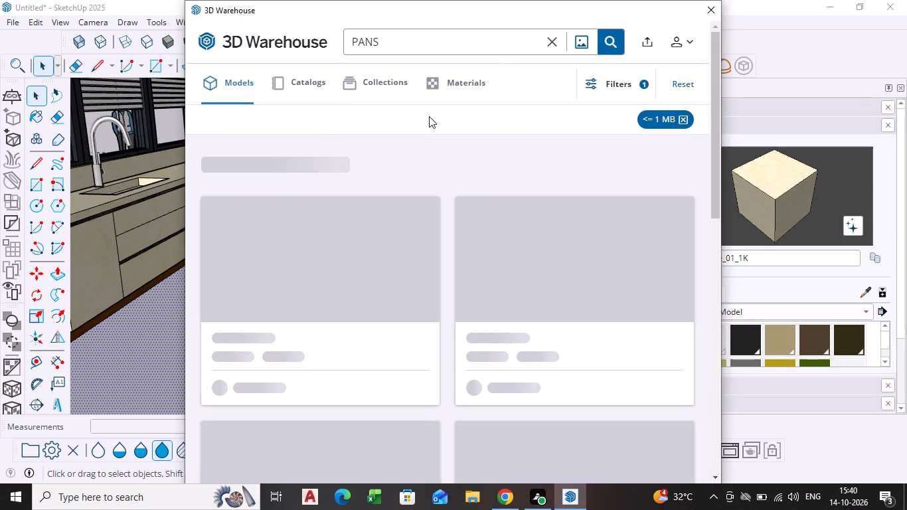
pyautogui.click(552, 39)
pyautogui.write('CHI')
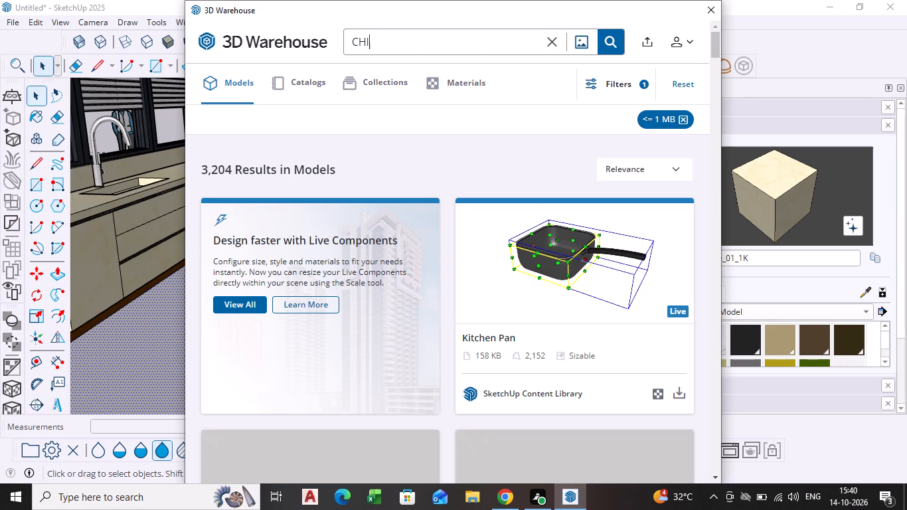
pyautogui.press('n')
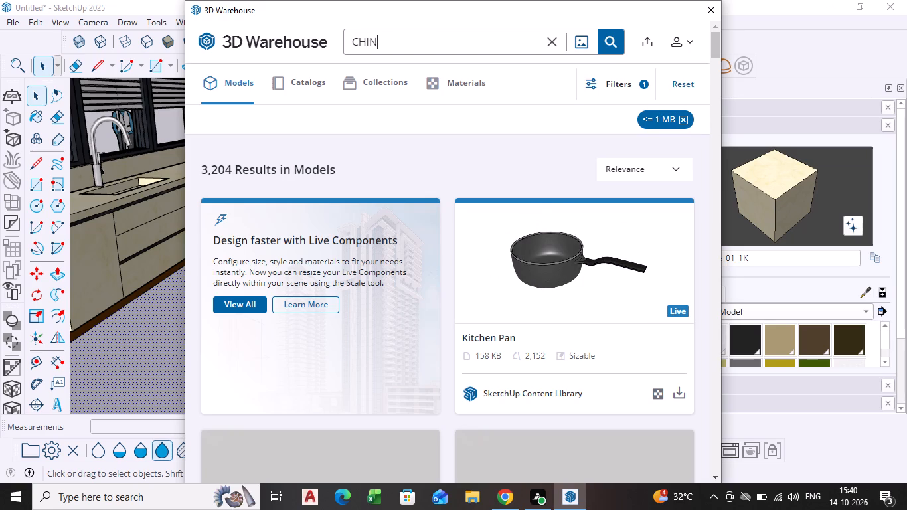
pyautogui.press('BackSpace')
pyautogui.write('MNEY')
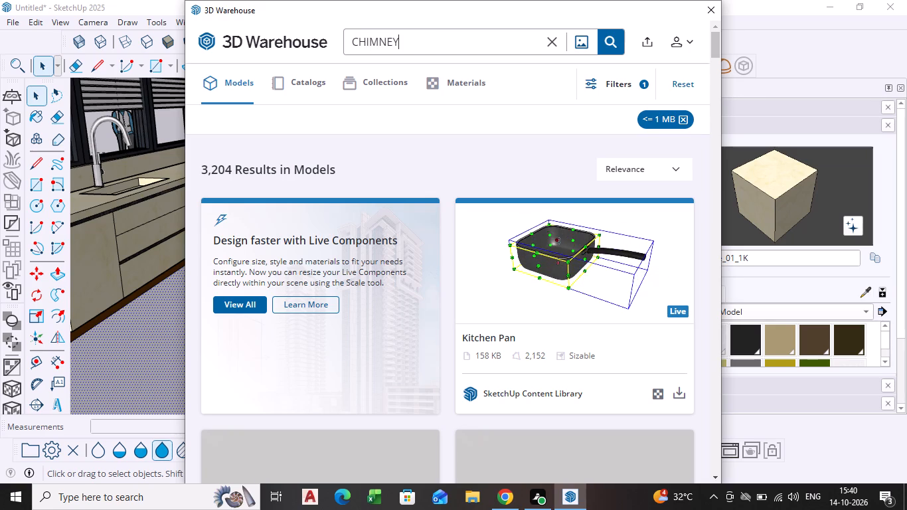
pyautogui.press('Return')
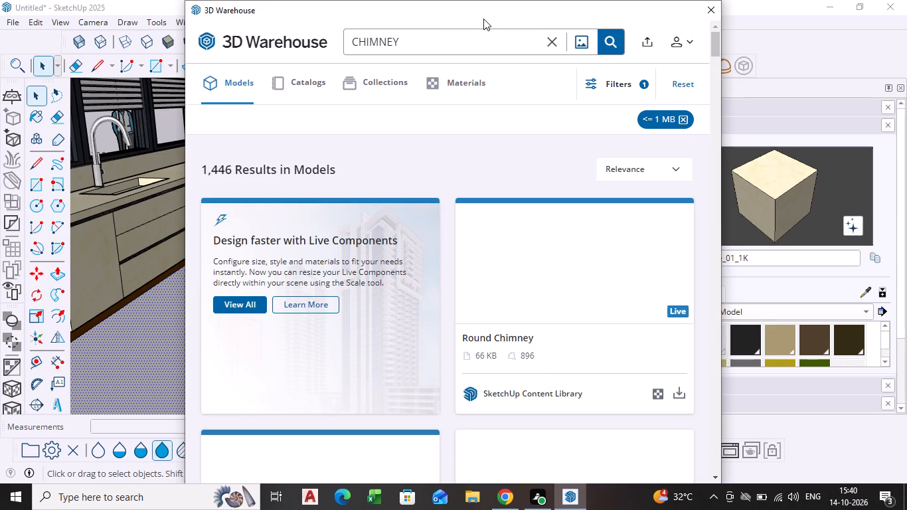
# Browse the CHIMNEY model results for a lightweight kitchen extractor hood suitable for above the hob.
pyautogui.scroll(-3, 424, 260)
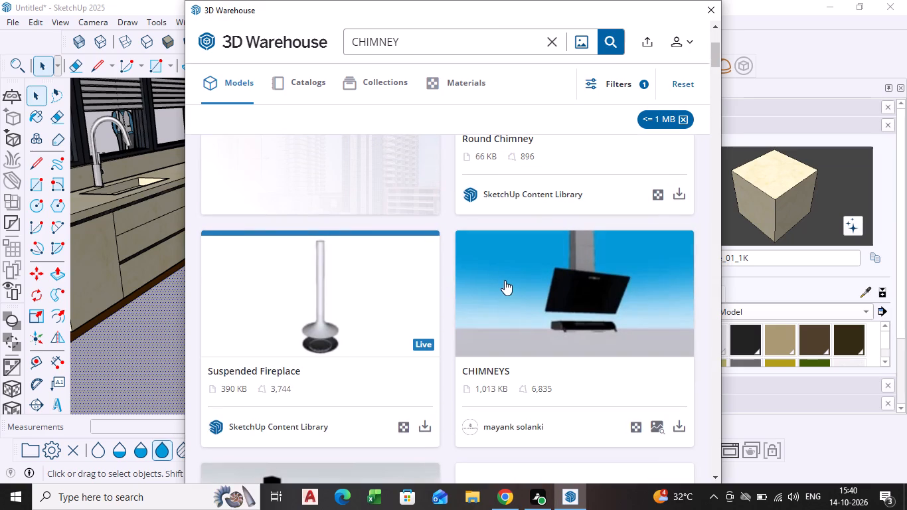
pyautogui.scroll(-3, 295, 388)
pyautogui.scroll(-4, 405, 341)
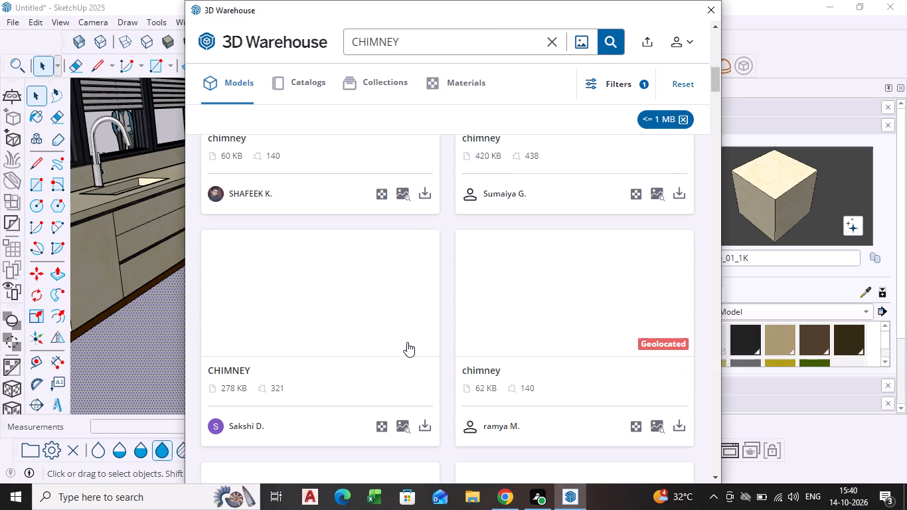
pyautogui.scroll(-2, 425, 363)
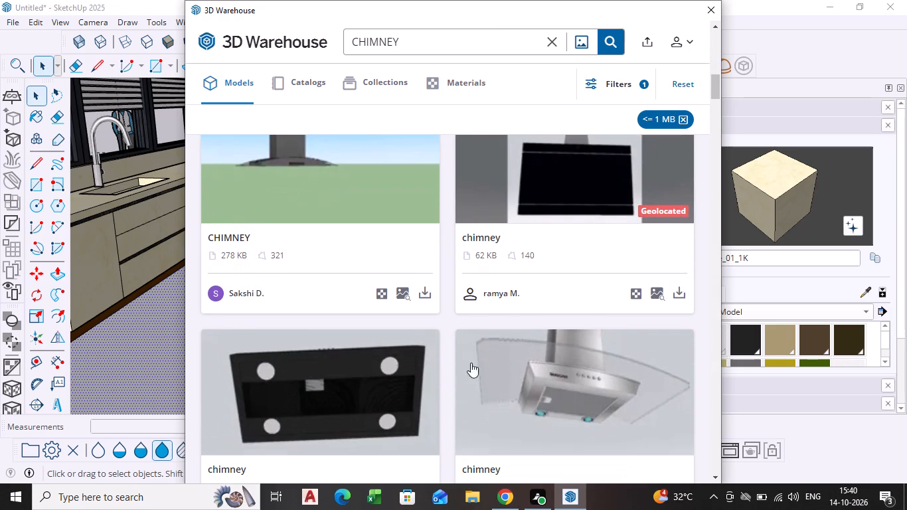
pyautogui.scroll(-2, 408, 367)
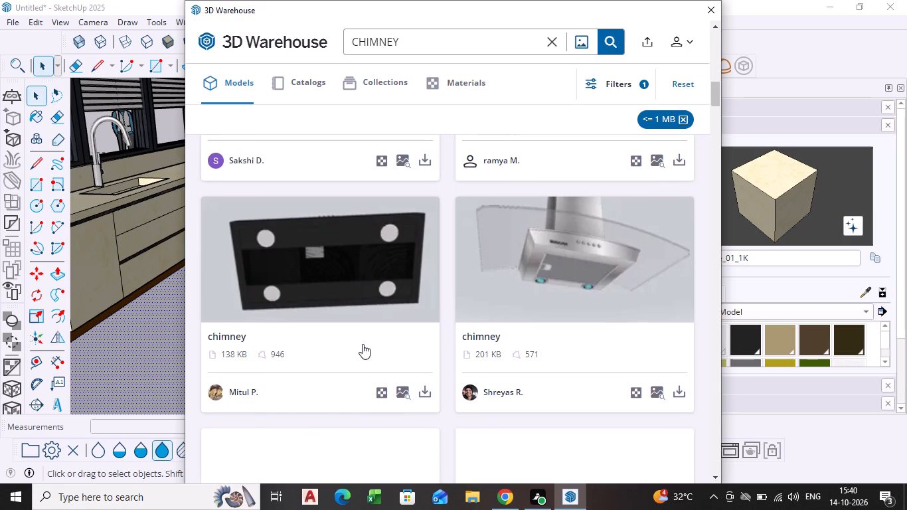
pyautogui.scroll(-2, 364, 313)
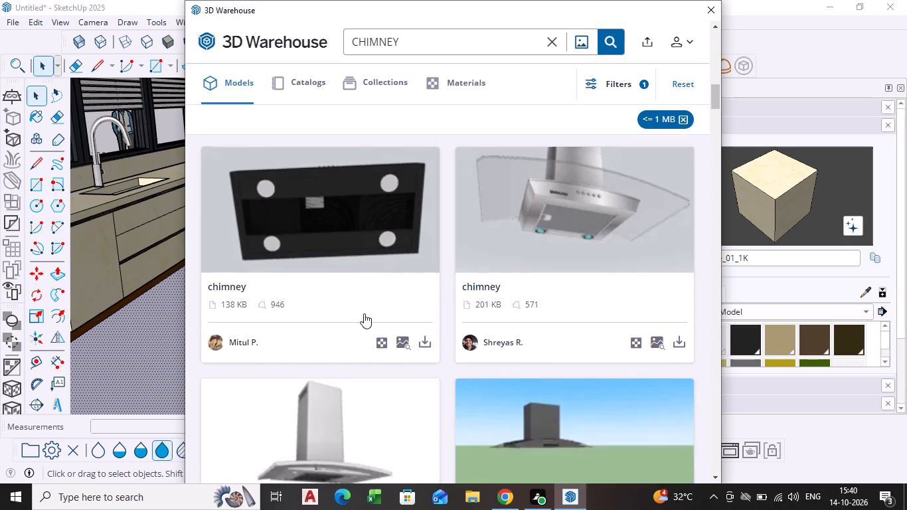
pyautogui.scroll(-3, 364, 313)
pyautogui.scroll(-3, 495, 326)
pyautogui.scroll(-2, 430, 340)
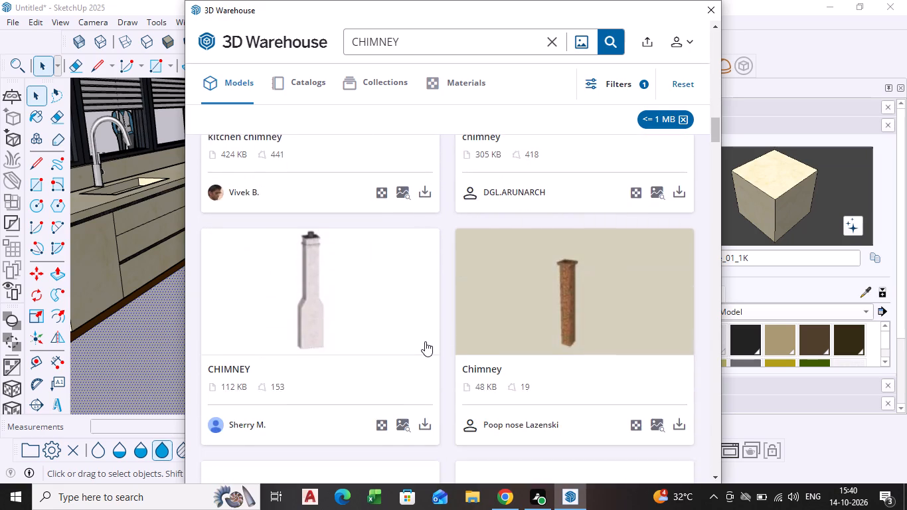
pyautogui.scroll(-7, 420, 338)
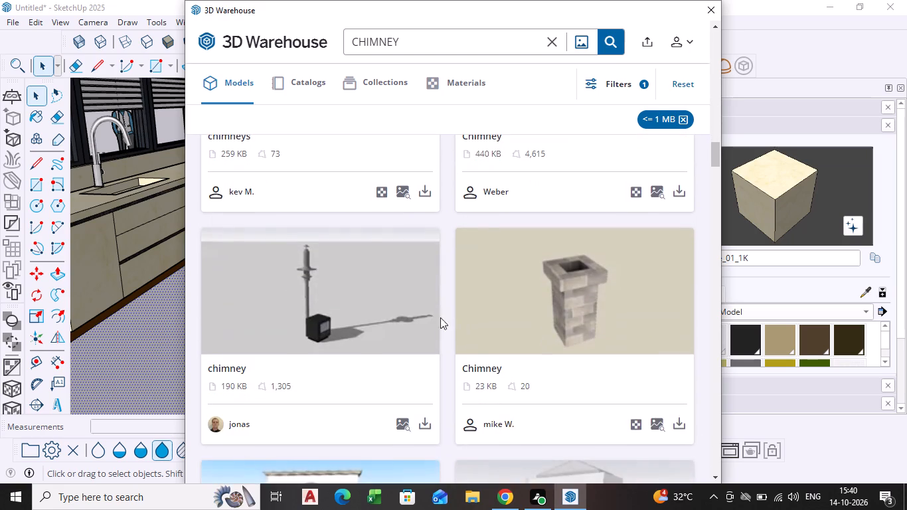
pyautogui.scroll(-7, 386, 309)
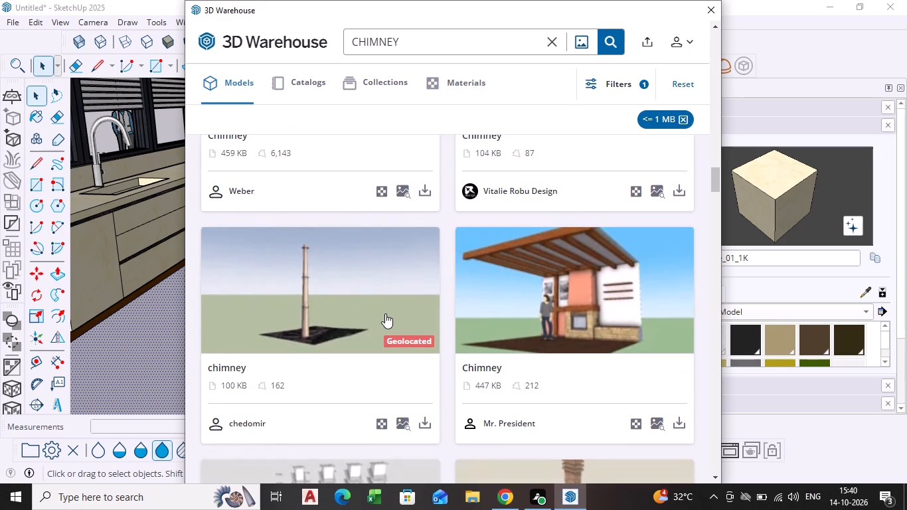
pyautogui.scroll(-6, 385, 318)
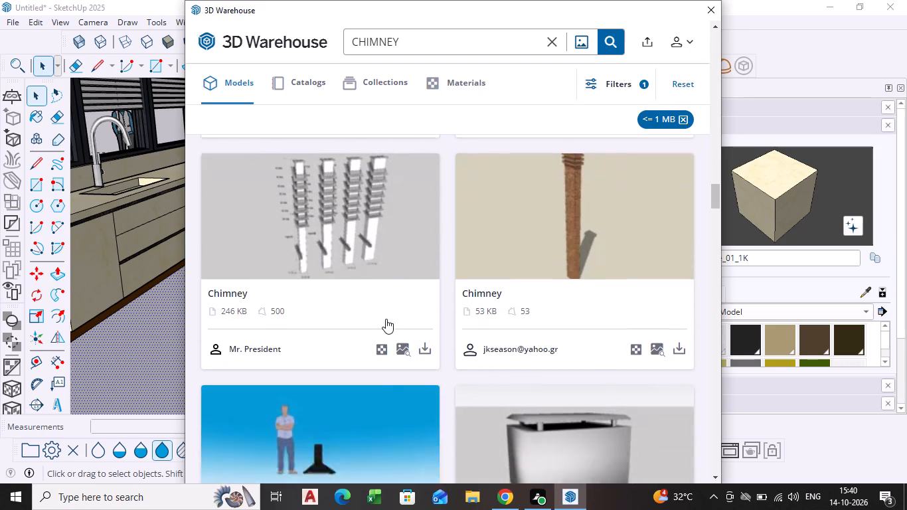
pyautogui.scroll(-8, 386, 319)
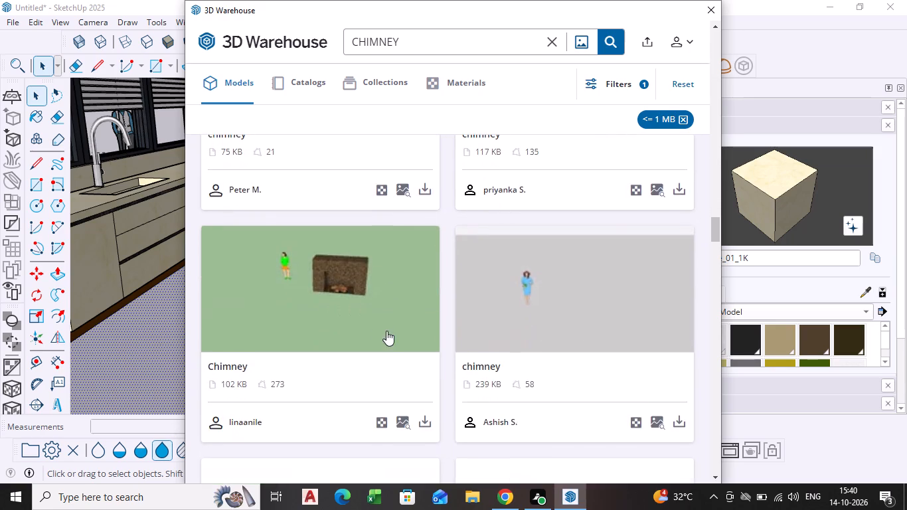
pyautogui.scroll(-10, 386, 331)
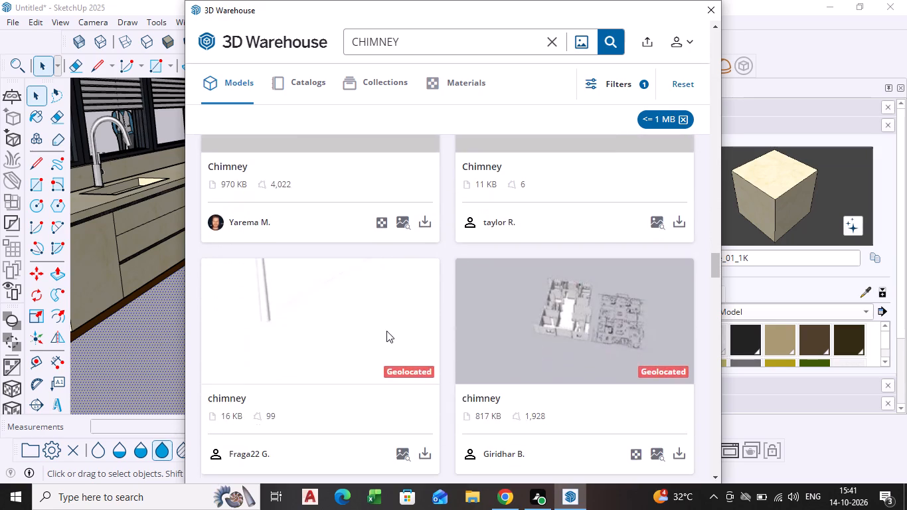
# Look back through the CHIMNEY results to the start of the list, comparing the kitchen extractor hood models.
pyautogui.scroll(20, 386, 331)
pyautogui.scroll(2, 374, 337)
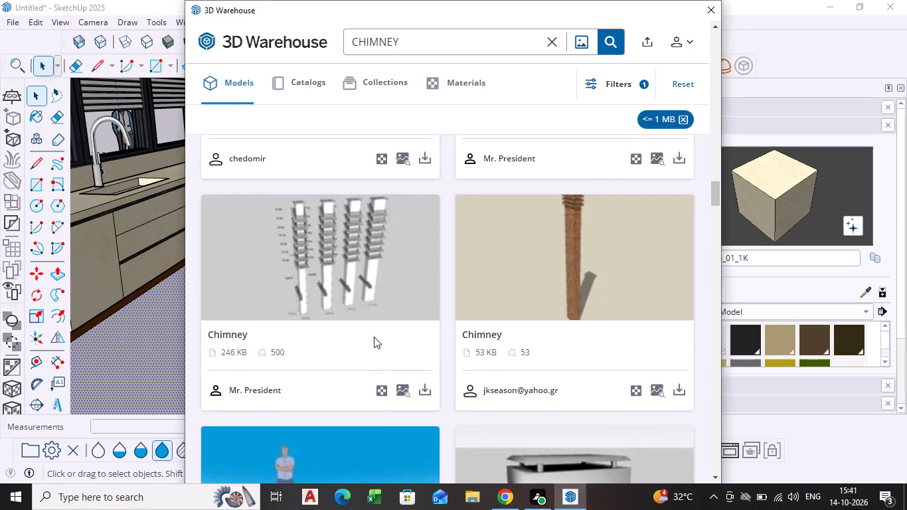
pyautogui.scroll(20, 374, 337)
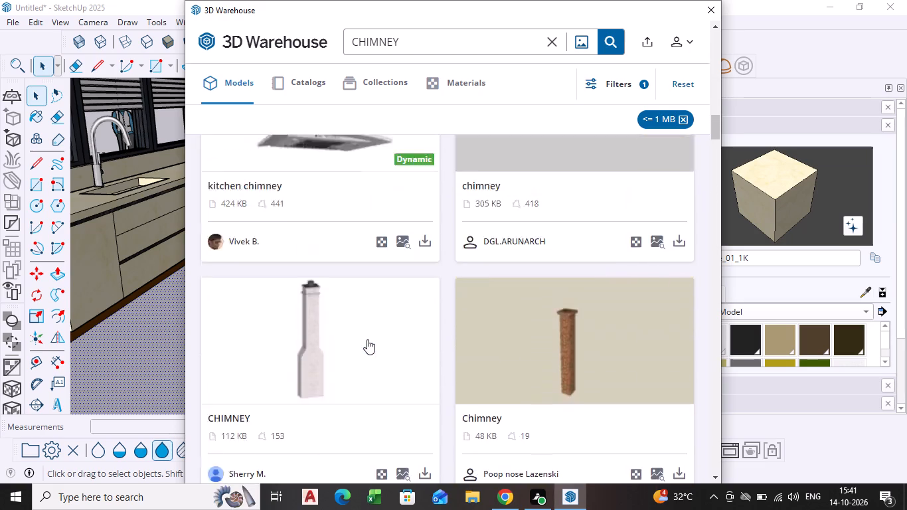
pyautogui.scroll(9, 367, 339)
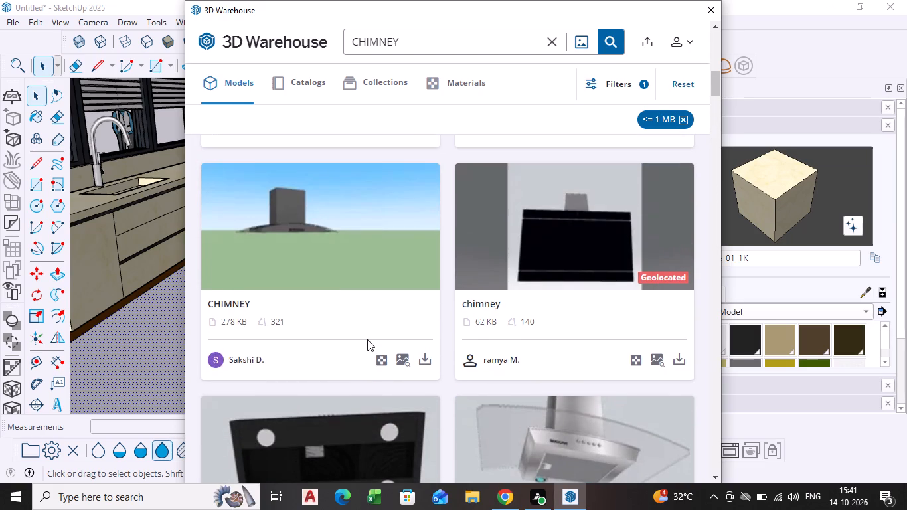
pyautogui.scroll(-2, 367, 339)
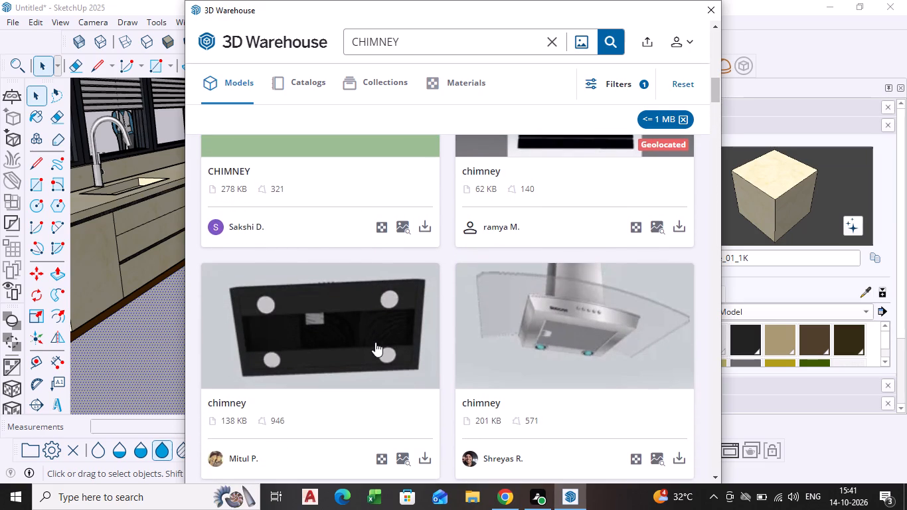
pyautogui.scroll(4, 432, 278)
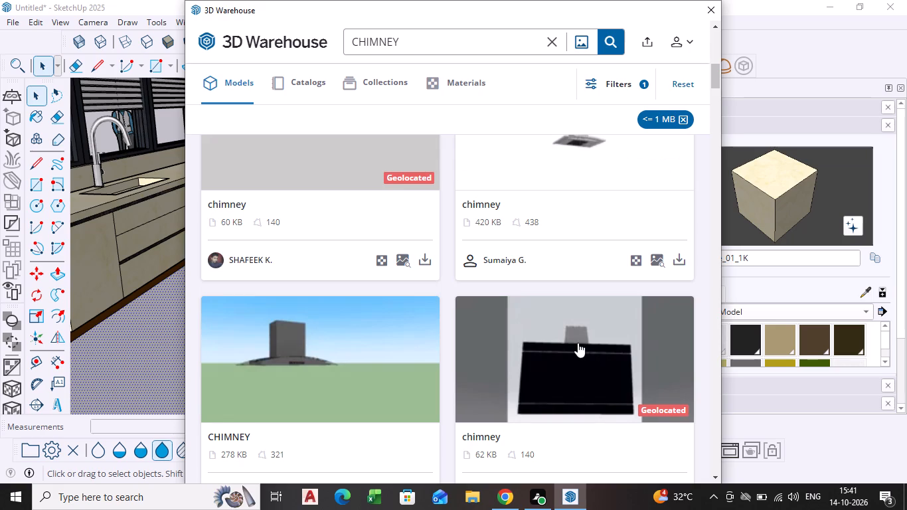
pyautogui.scroll(1, 559, 343)
pyautogui.scroll(2, 350, 266)
pyautogui.scroll(-1, 517, 284)
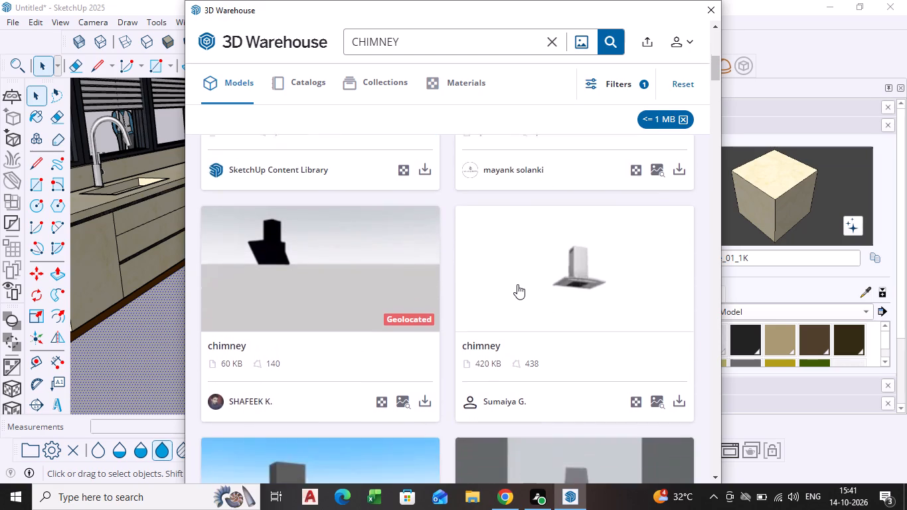
pyautogui.scroll(4, 517, 284)
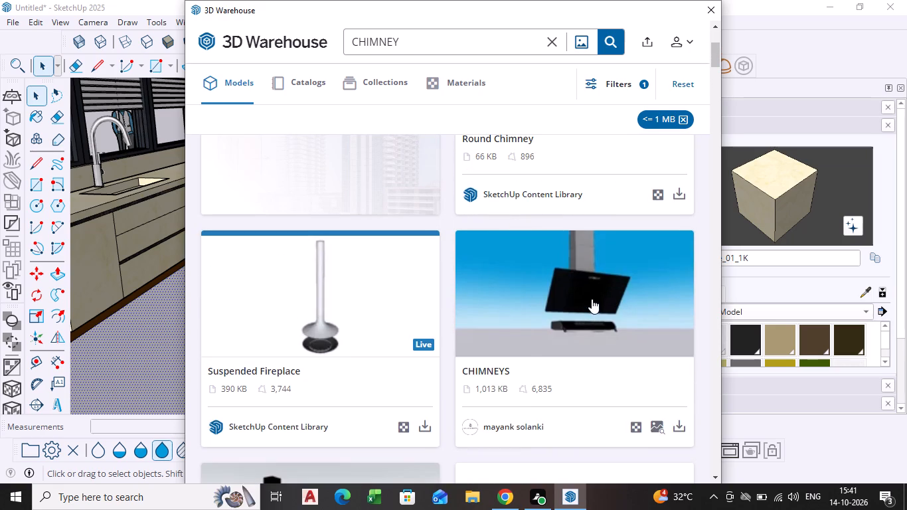
pyautogui.scroll(4, 591, 315)
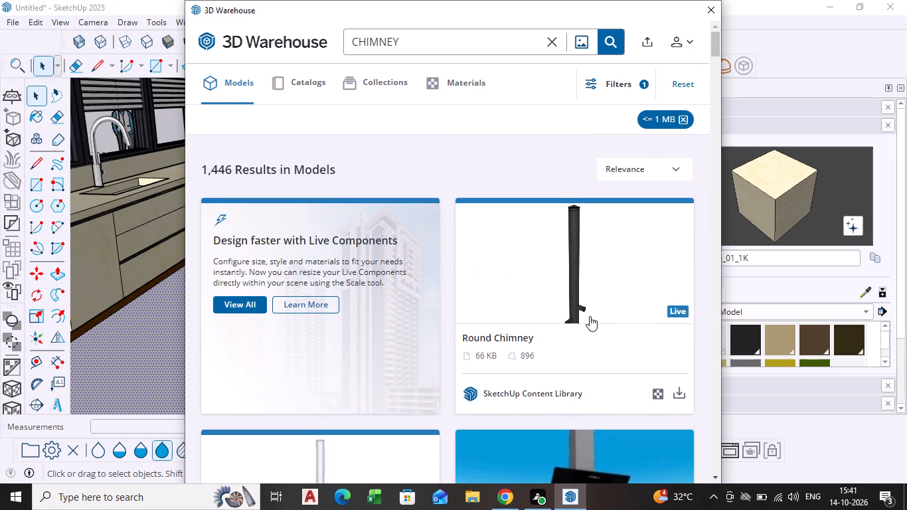
# Download the 277 KB "kitchen chimney" model from the CHIMNEY results directly into the kitchen model.
pyautogui.scroll(-2, 590, 316)
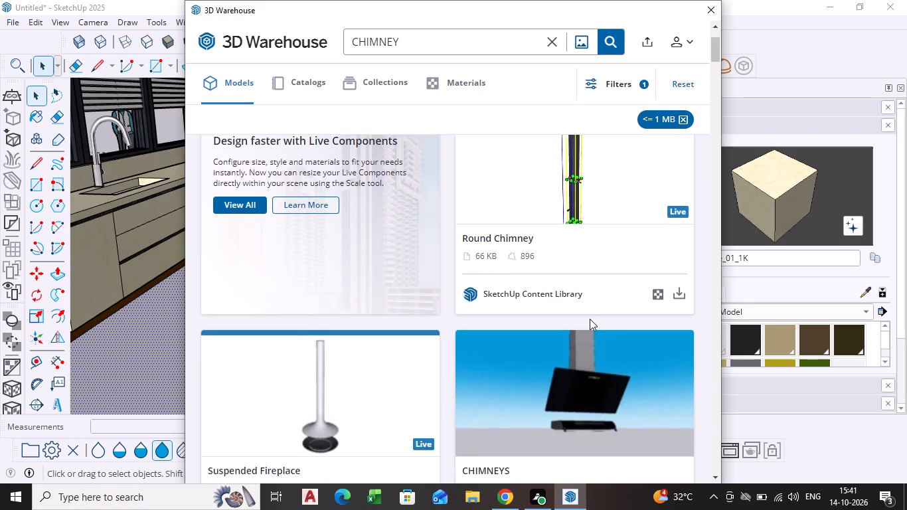
pyautogui.scroll(-5, 590, 319)
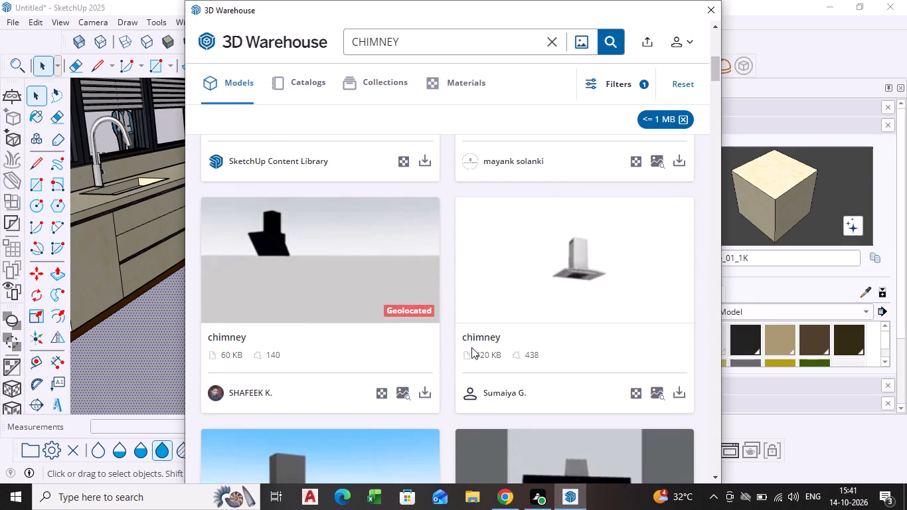
pyautogui.scroll(-3, 515, 326)
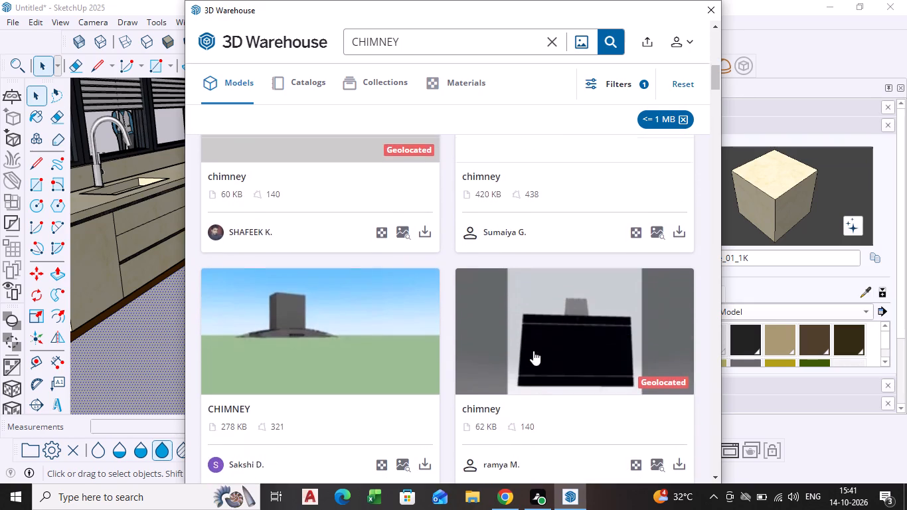
pyautogui.scroll(-2, 543, 365)
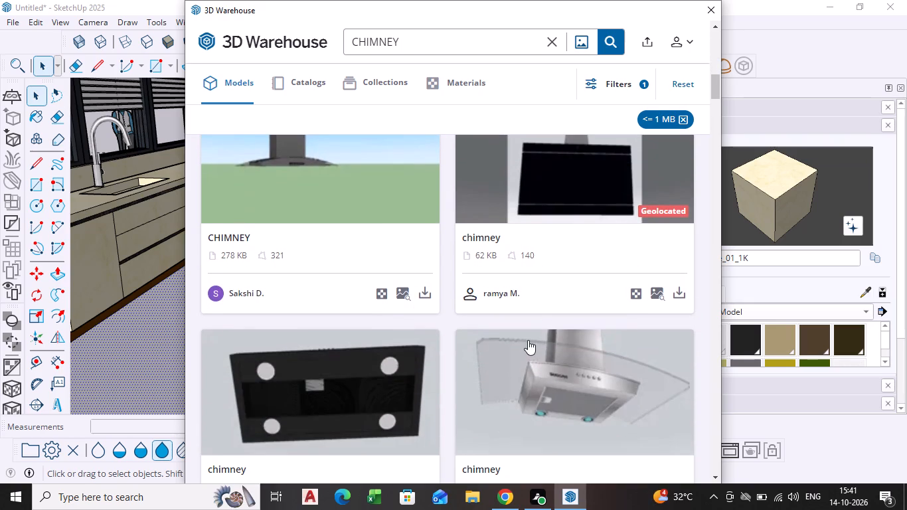
pyautogui.scroll(-2, 523, 337)
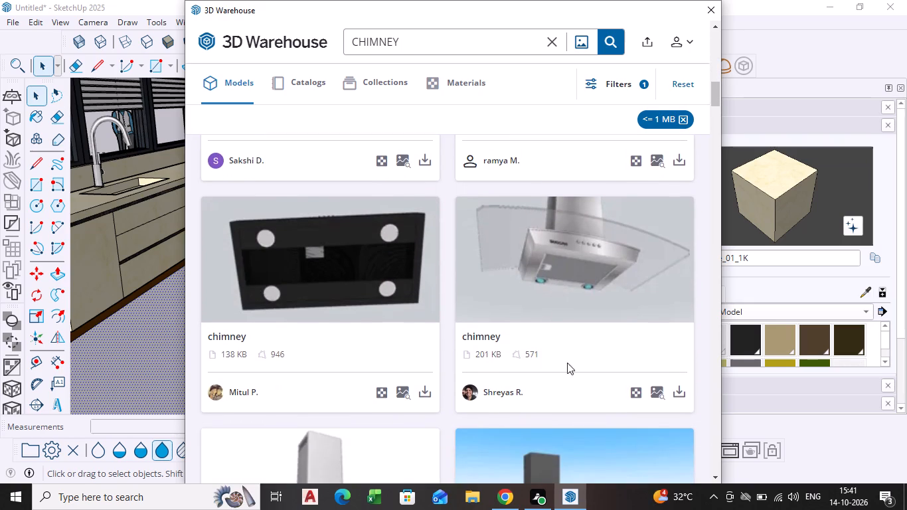
pyautogui.scroll(-3, 598, 381)
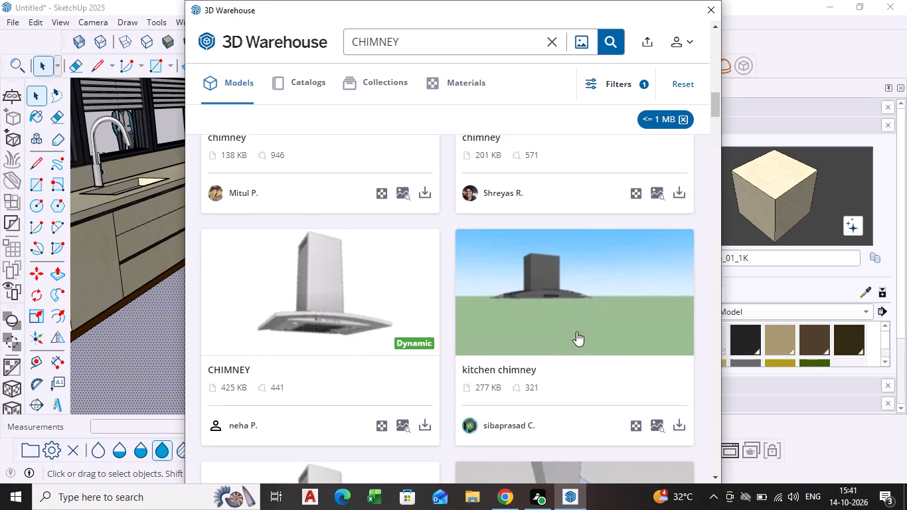
pyautogui.click(677, 424)
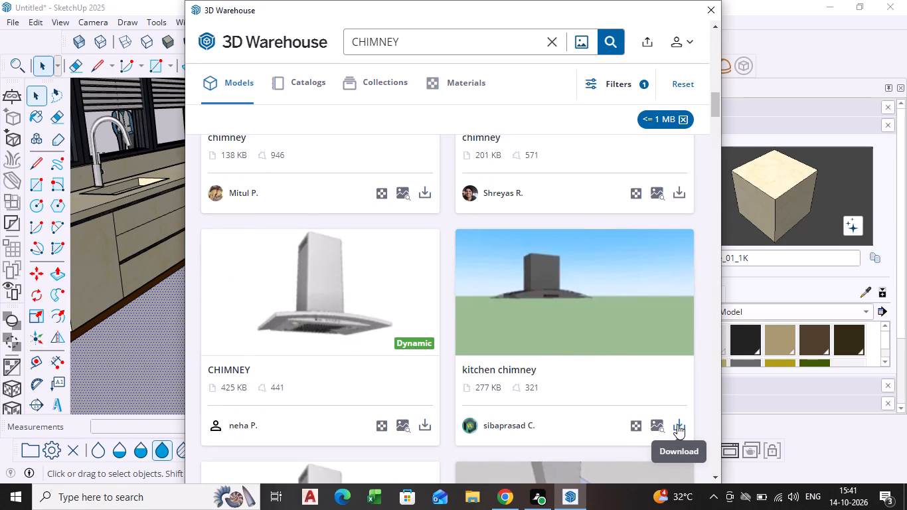
pyautogui.click(416, 262)
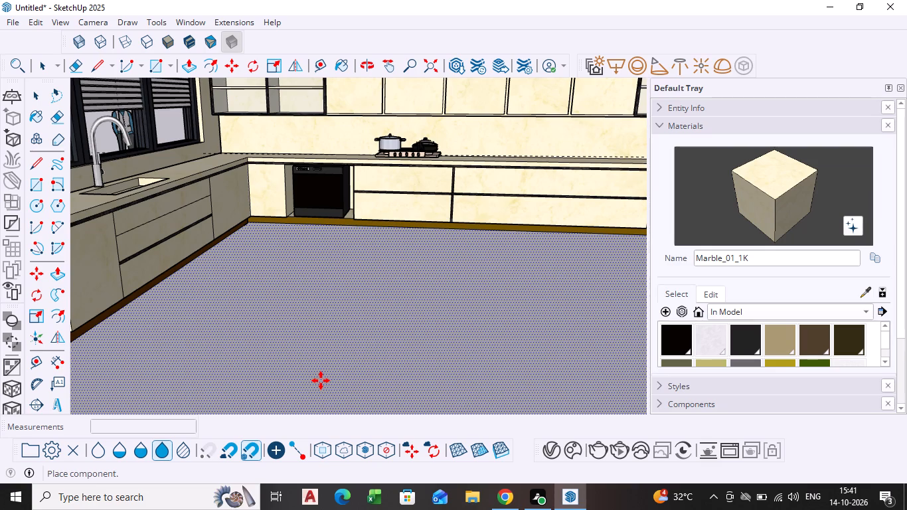
# Place the downloaded chimney hood in front of the wall cabinets, above the hob and its cookware.
pyautogui.scroll(-4, 346, 169)
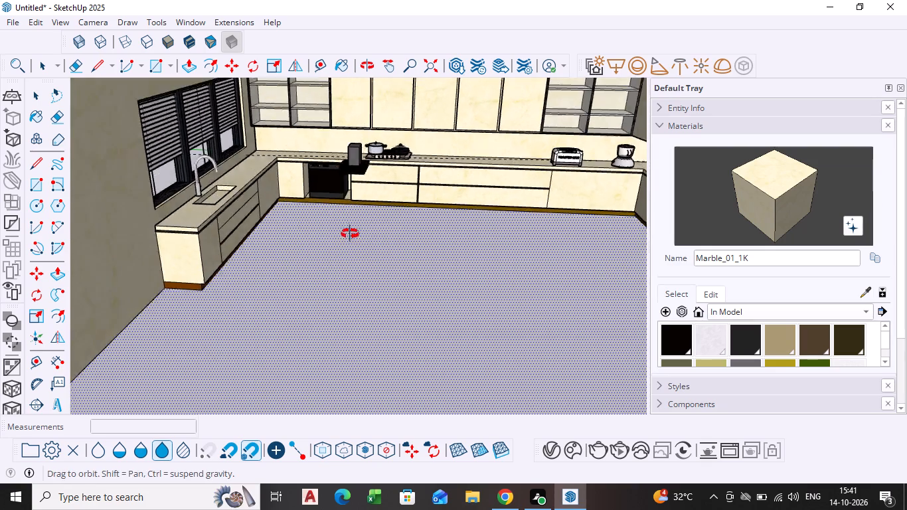
pyautogui.keyDown('shift'); pyautogui.moveTo(350, 212); pyautogui.dragTo(347, 404, button='middle'); pyautogui.keyUp('shift')
pyautogui.moveTo(359, 365); pyautogui.dragTo(388, 273, button='middle')
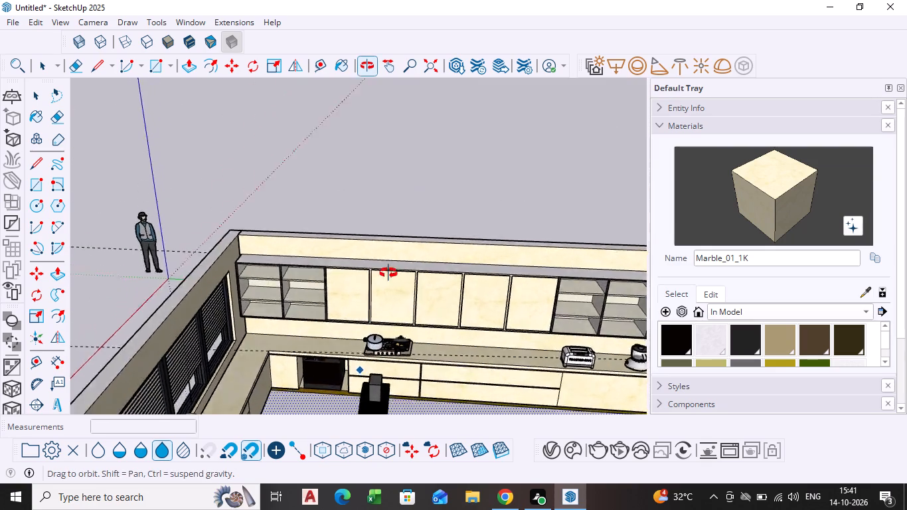
pyautogui.moveTo(388, 273); pyautogui.dragTo(394, 264, button='middle')
pyautogui.scroll(4, 394, 311)
pyautogui.moveTo(394, 305); pyautogui.dragTo(394, 281, button='middle')
pyautogui.scroll(2, 389, 319)
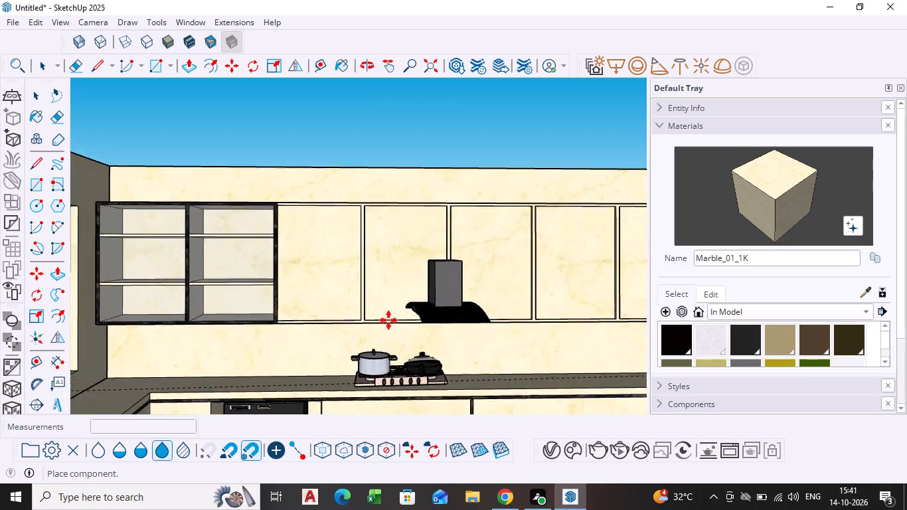
pyautogui.scroll(6, 388, 320)
pyautogui.moveTo(370, 362); pyautogui.dragTo(378, 313, button='middle')
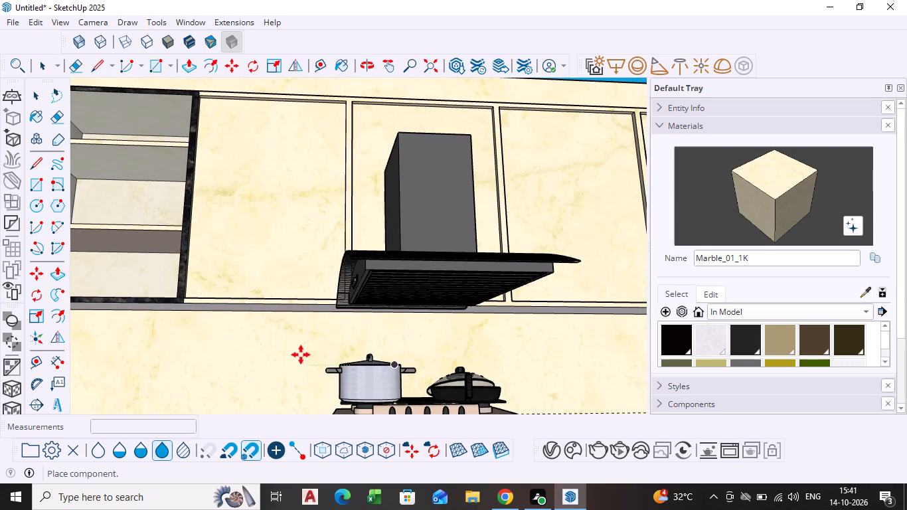
pyautogui.click(303, 361)
# Rotate the chimney hood 90 degrees horizontally so its control panel faces into the kitchen, away from the cabinet wall.
pyautogui.moveTo(305, 361); pyautogui.dragTo(398, 374, button='middle')
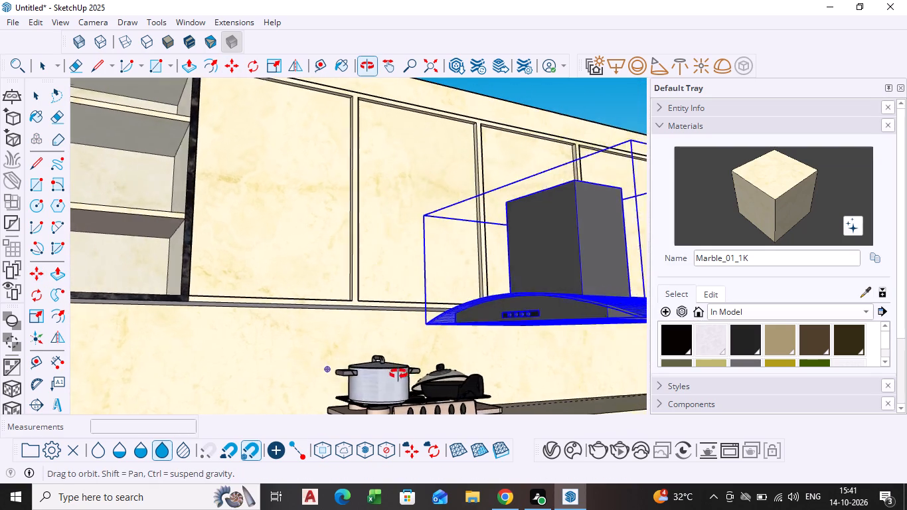
pyautogui.moveTo(398, 374); pyautogui.dragTo(413, 374, button='middle')
pyautogui.scroll(-3, 416, 371)
pyautogui.keyDown('shift'); pyautogui.moveTo(418, 370); pyautogui.dragTo(303, 340, button='middle'); pyautogui.keyUp('shift')
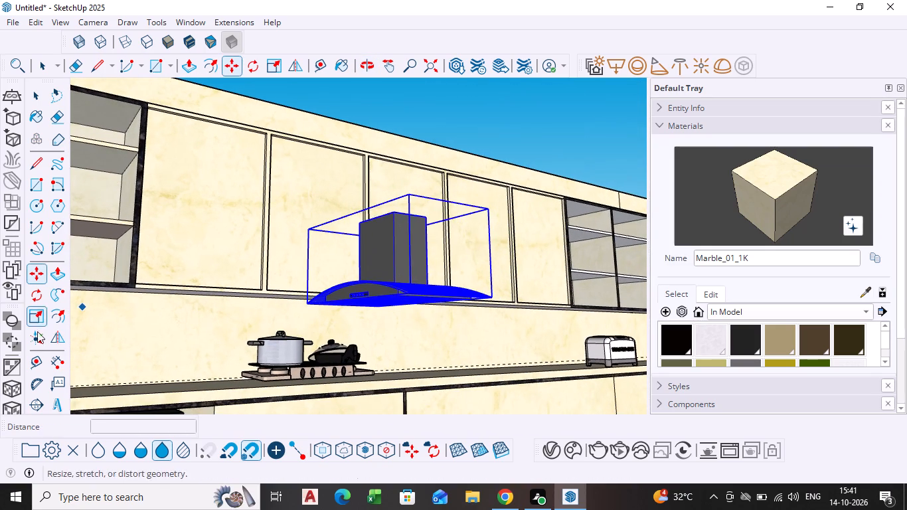
pyautogui.click(38, 299)
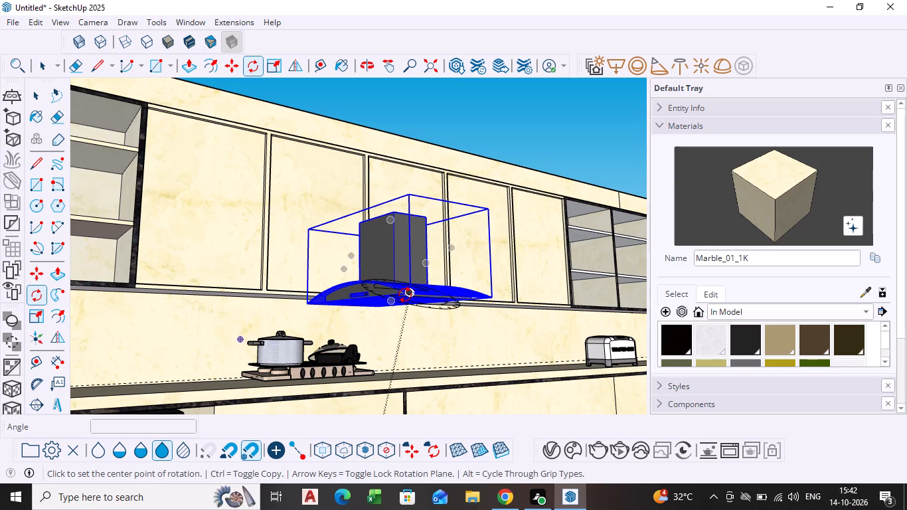
pyautogui.moveTo(405, 295); pyautogui.dragTo(422, 349, button='middle')
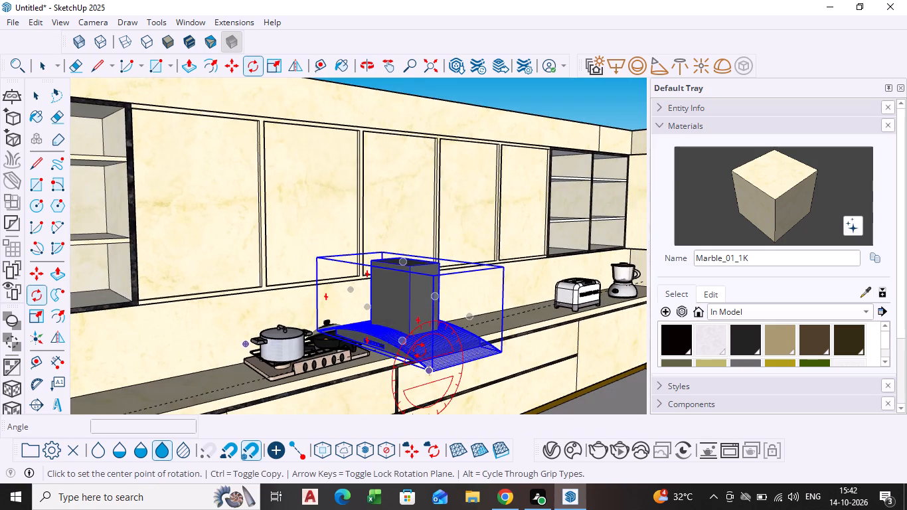
pyautogui.scroll(5, 417, 352)
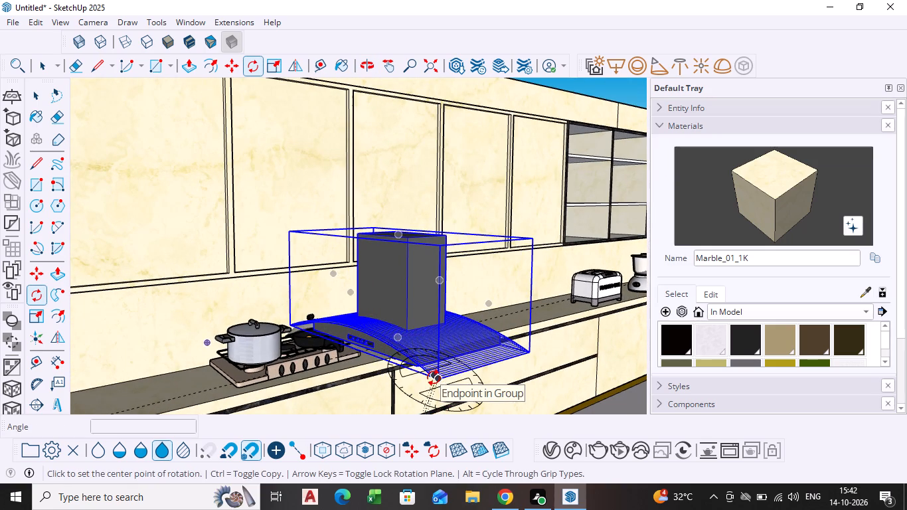
pyautogui.scroll(3, 432, 378)
pyautogui.moveTo(432, 378); pyautogui.dragTo(487, 365, button='middle')
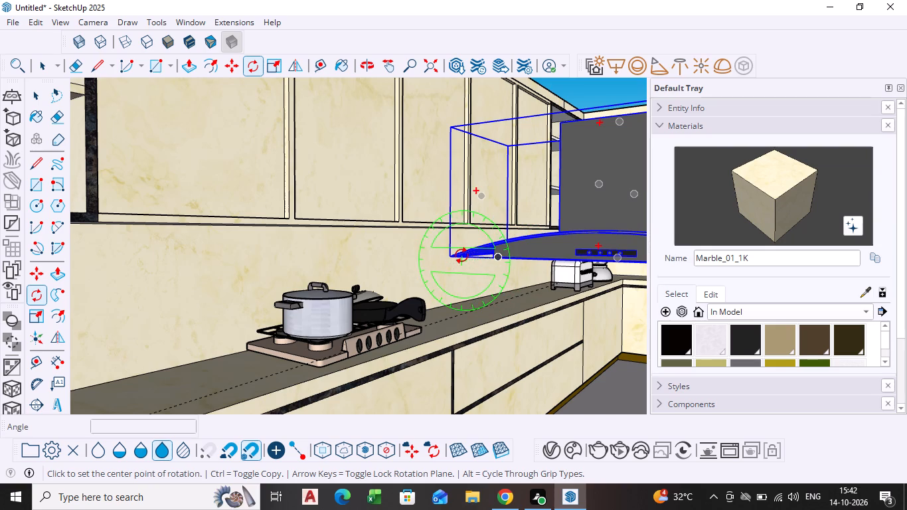
pyautogui.scroll(4, 461, 256)
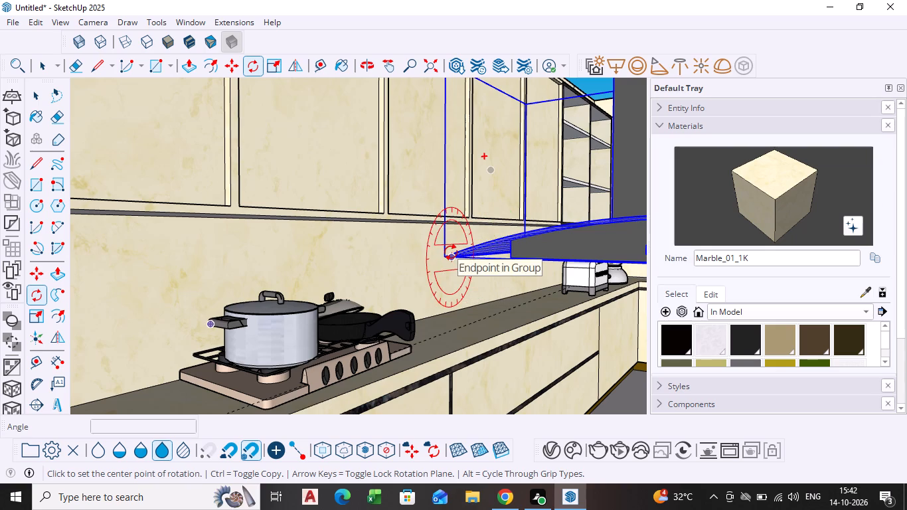
pyautogui.moveTo(451, 252); pyautogui.dragTo(487, 283, button='middle')
pyautogui.scroll(-1, 451, 252)
pyautogui.scroll(1, 491, 286)
pyautogui.scroll(-4, 493, 287)
pyautogui.keyDown('shift'); pyautogui.moveTo(491, 287); pyautogui.dragTo(472, 284, button='middle'); pyautogui.keyUp('shift')
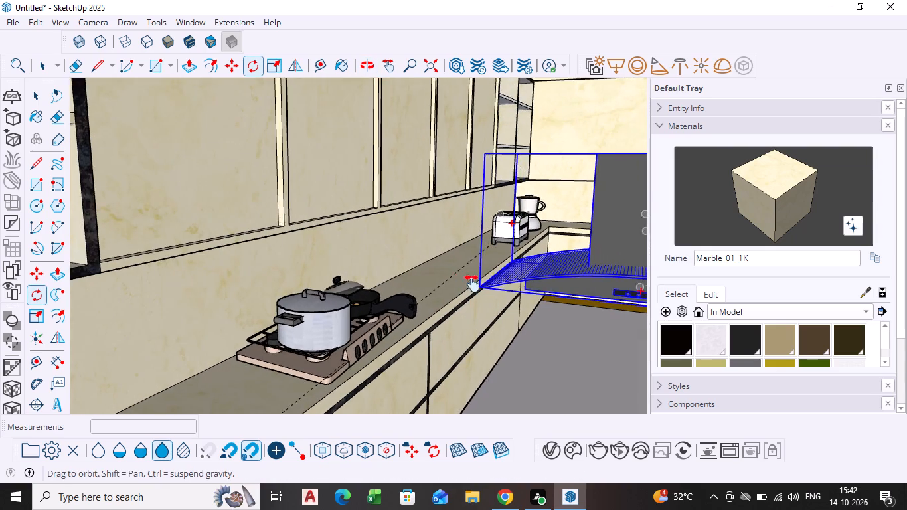
pyautogui.keyDown('shift'); pyautogui.moveTo(472, 284); pyautogui.dragTo(368, 243, button='middle'); pyautogui.keyUp('shift')
pyautogui.moveTo(467, 276); pyautogui.dragTo(497, 292, button='middle')
pyautogui.scroll(-1, 472, 279)
pyautogui.scroll(4, 598, 343)
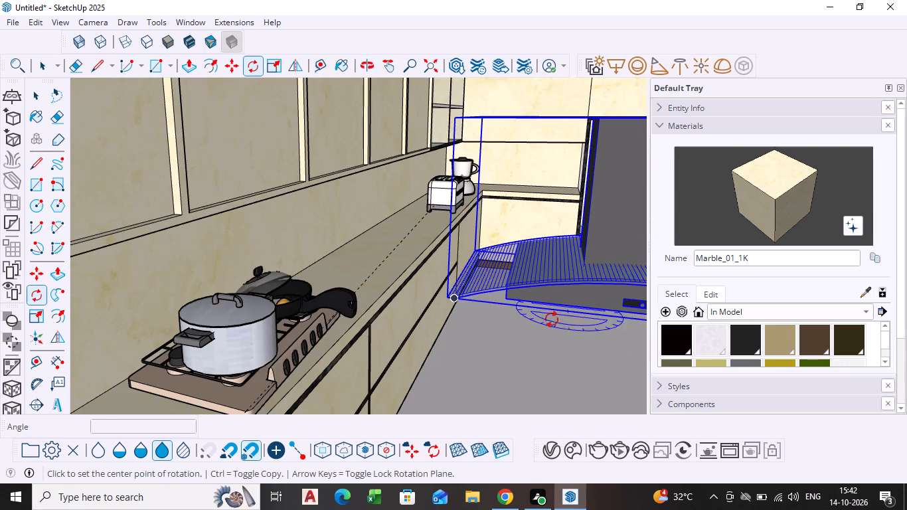
pyautogui.click(533, 306)
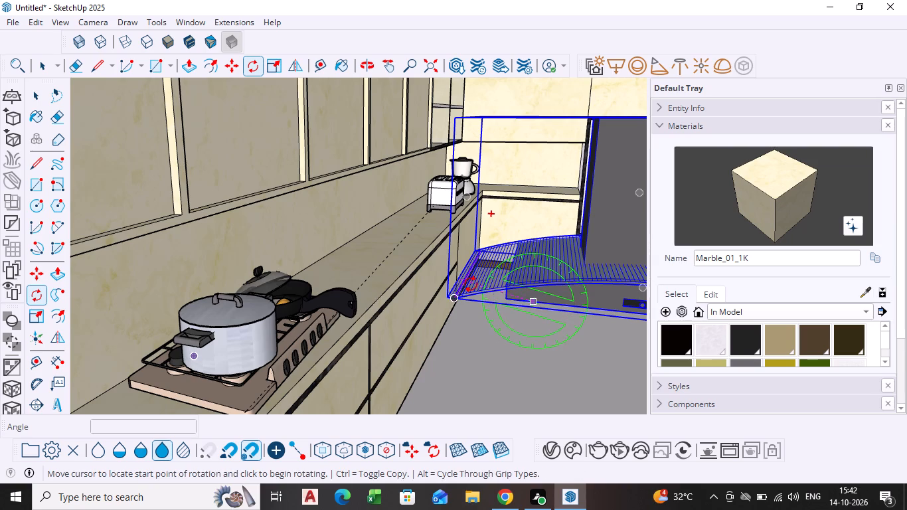
pyautogui.press('Escape')
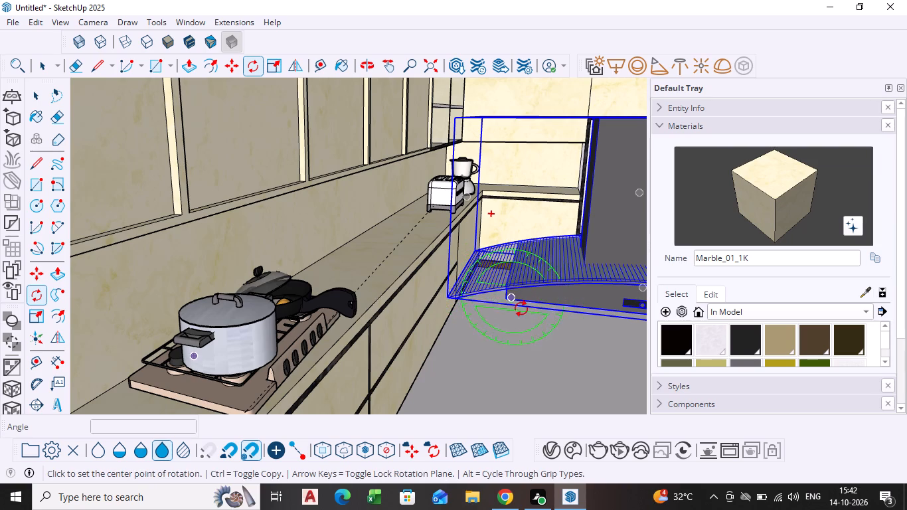
pyautogui.click(521, 310)
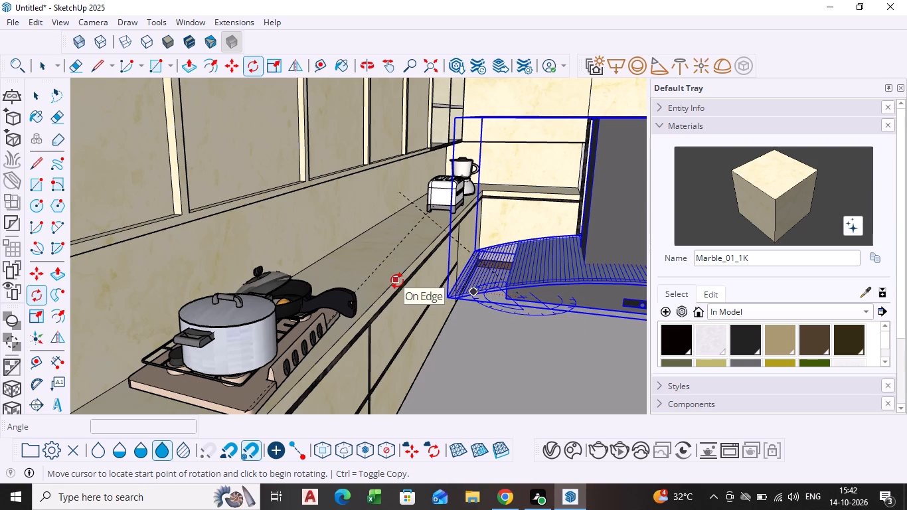
pyautogui.click(595, 333)
pyautogui.scroll(-3, 517, 325)
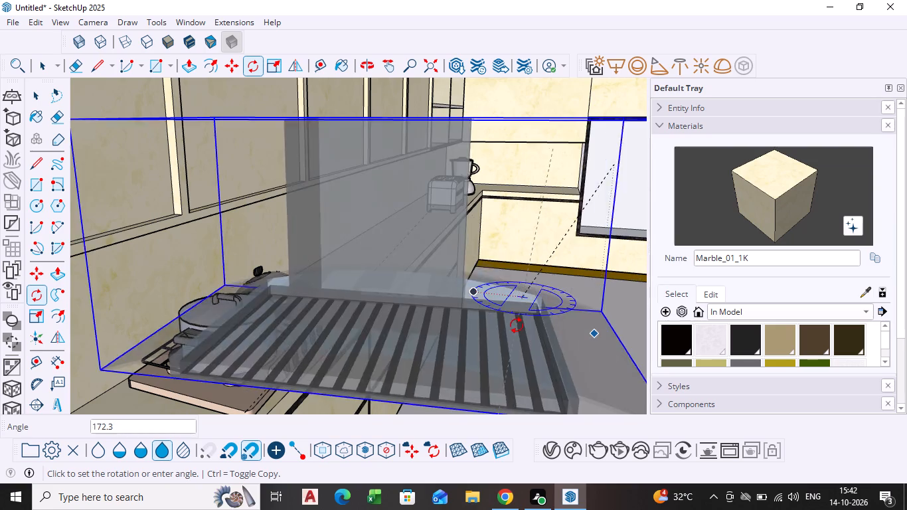
pyautogui.scroll(-1, 517, 325)
pyautogui.keyDown('shift'); pyautogui.moveTo(517, 325); pyautogui.dragTo(400, 299, button='middle'); pyautogui.keyUp('shift')
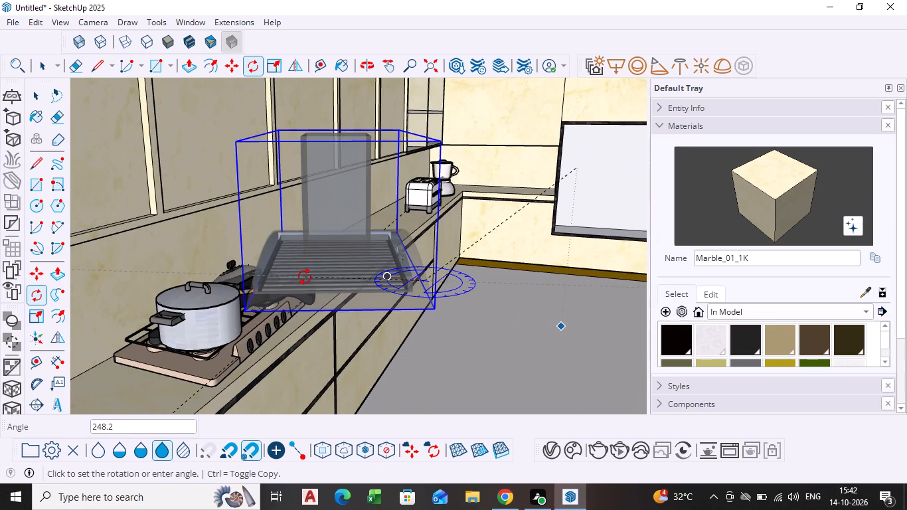
pyautogui.scroll(1, 306, 254)
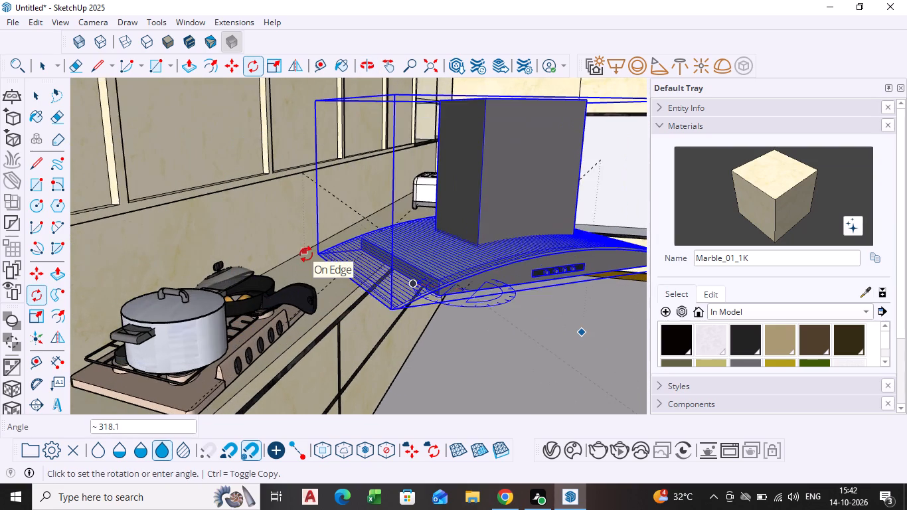
pyautogui.scroll(-6, 306, 254)
pyautogui.moveTo(324, 264); pyautogui.dragTo(276, 271, button='middle')
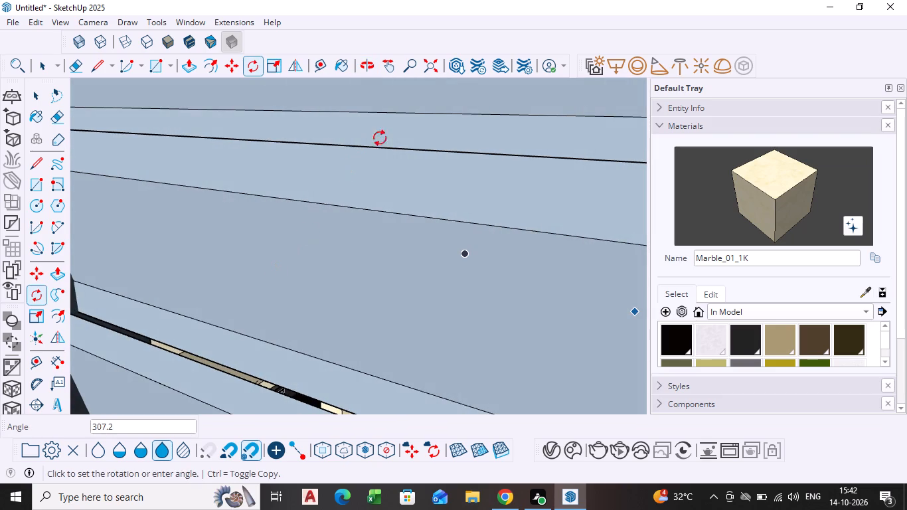
pyautogui.click(431, 62)
pyautogui.scroll(3, 493, 193)
pyautogui.moveTo(495, 196); pyautogui.dragTo(438, 200, button='middle')
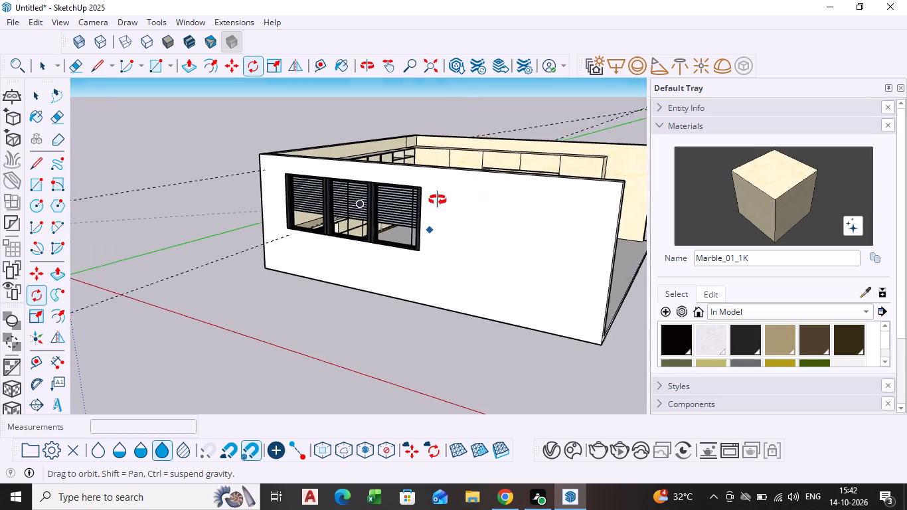
pyautogui.moveTo(438, 200); pyautogui.dragTo(234, 214, button='middle')
pyautogui.scroll(16, 345, 205)
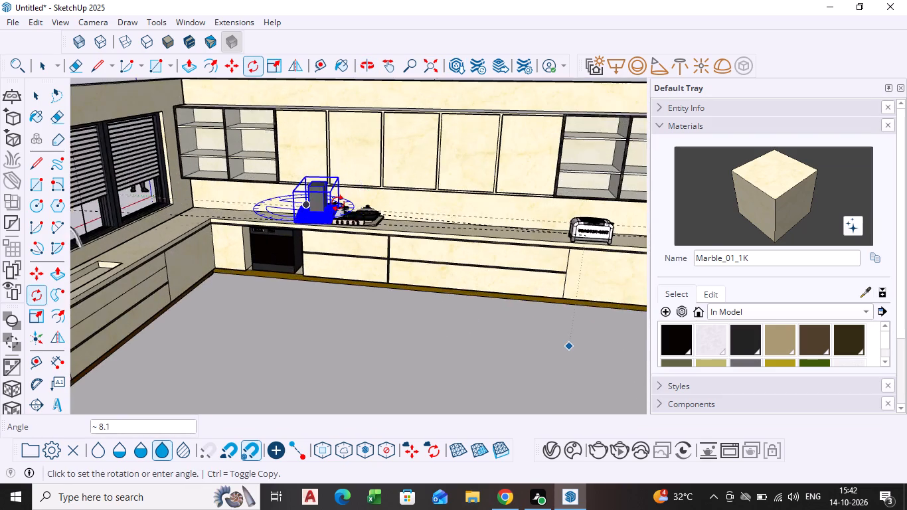
pyautogui.scroll(6, 338, 203)
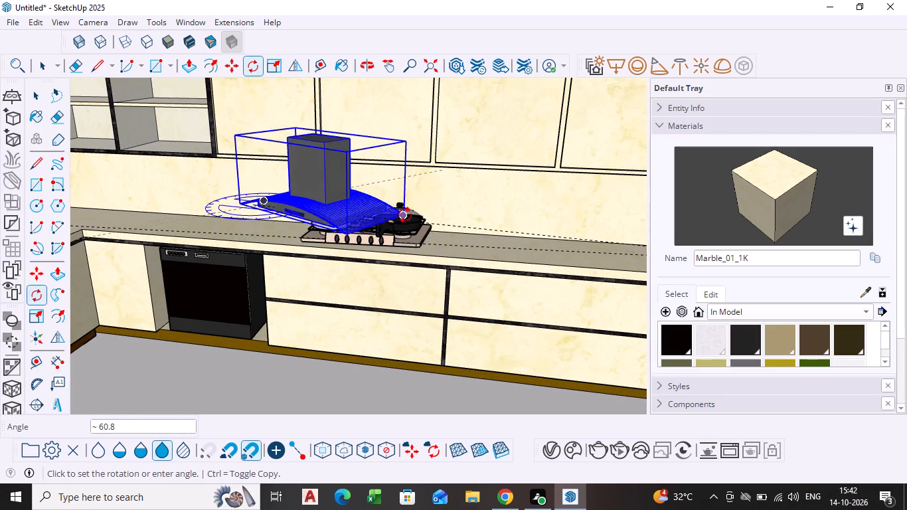
pyautogui.scroll(4, 412, 205)
pyautogui.middleClick(412, 205)
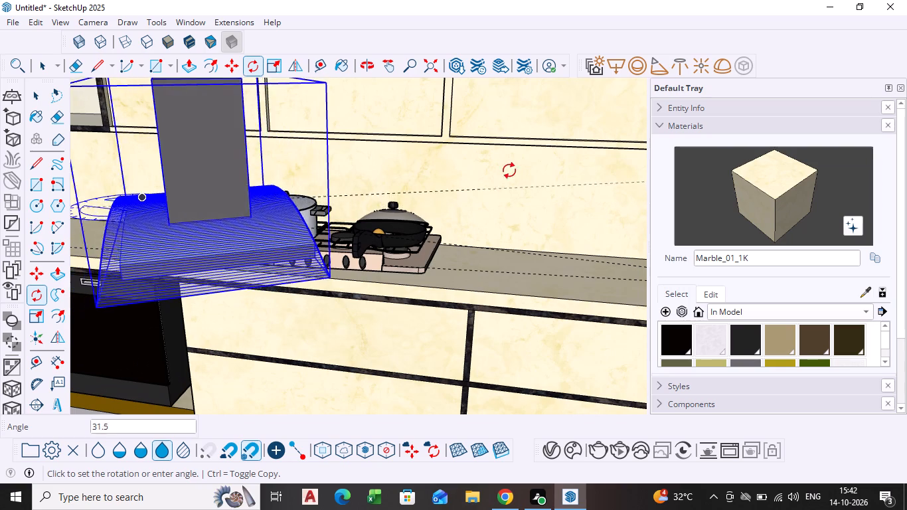
pyautogui.scroll(-2, 448, 250)
pyautogui.moveTo(448, 251); pyautogui.dragTo(489, 253, button='middle')
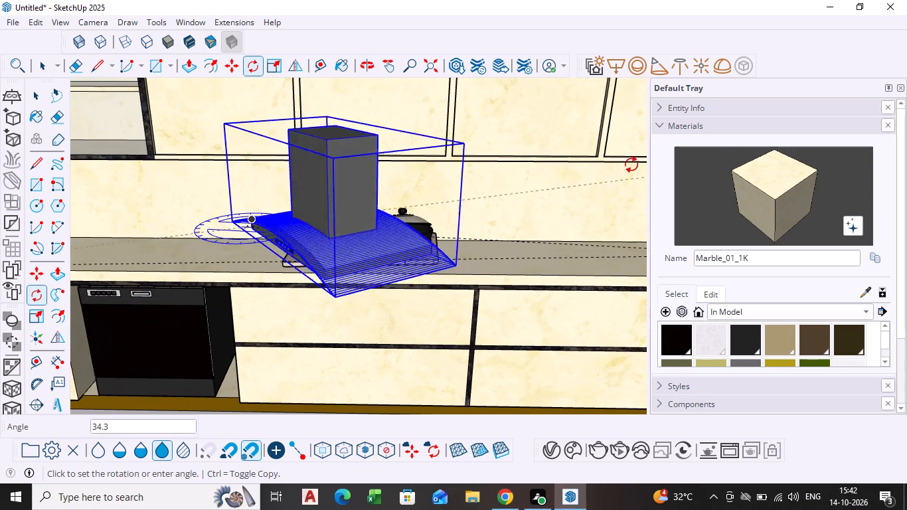
pyautogui.scroll(-2, 464, 199)
pyautogui.moveTo(464, 199); pyautogui.dragTo(393, 290, button='middle')
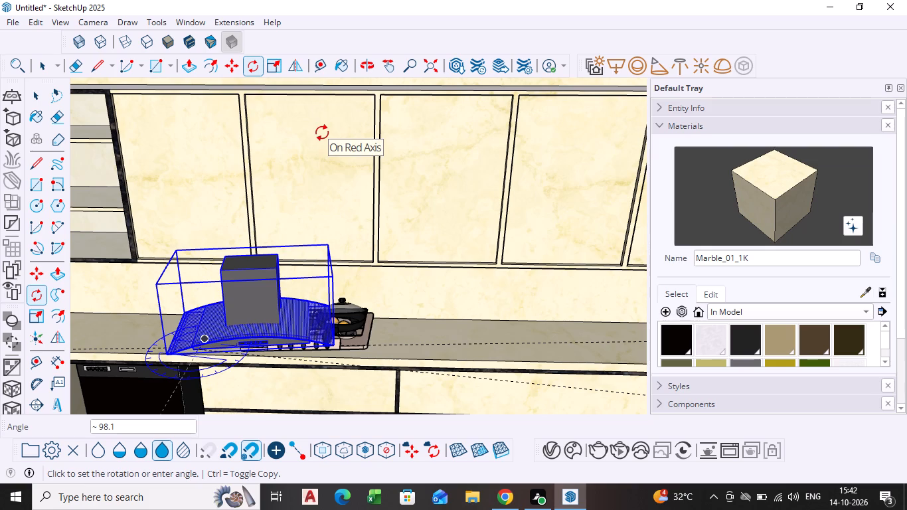
pyautogui.write('90')
pyautogui.press('Return')
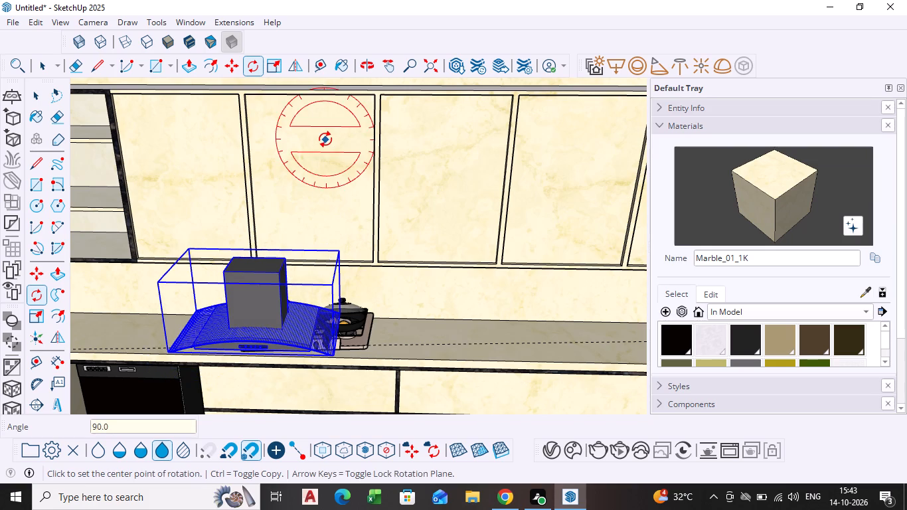
pyautogui.press('space')
pyautogui.click(428, 393)
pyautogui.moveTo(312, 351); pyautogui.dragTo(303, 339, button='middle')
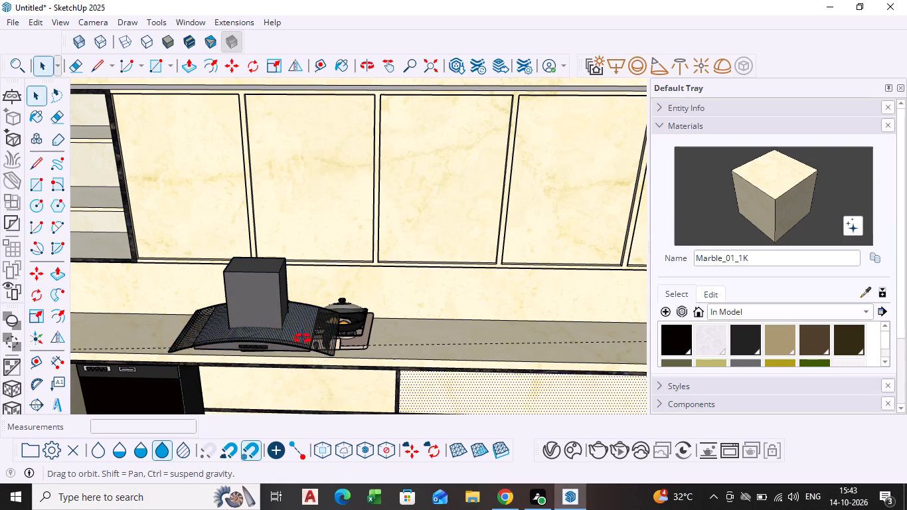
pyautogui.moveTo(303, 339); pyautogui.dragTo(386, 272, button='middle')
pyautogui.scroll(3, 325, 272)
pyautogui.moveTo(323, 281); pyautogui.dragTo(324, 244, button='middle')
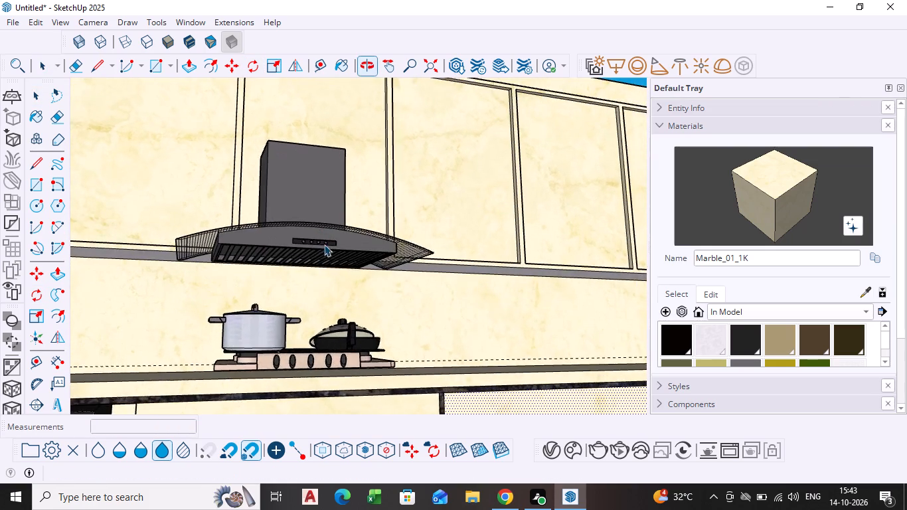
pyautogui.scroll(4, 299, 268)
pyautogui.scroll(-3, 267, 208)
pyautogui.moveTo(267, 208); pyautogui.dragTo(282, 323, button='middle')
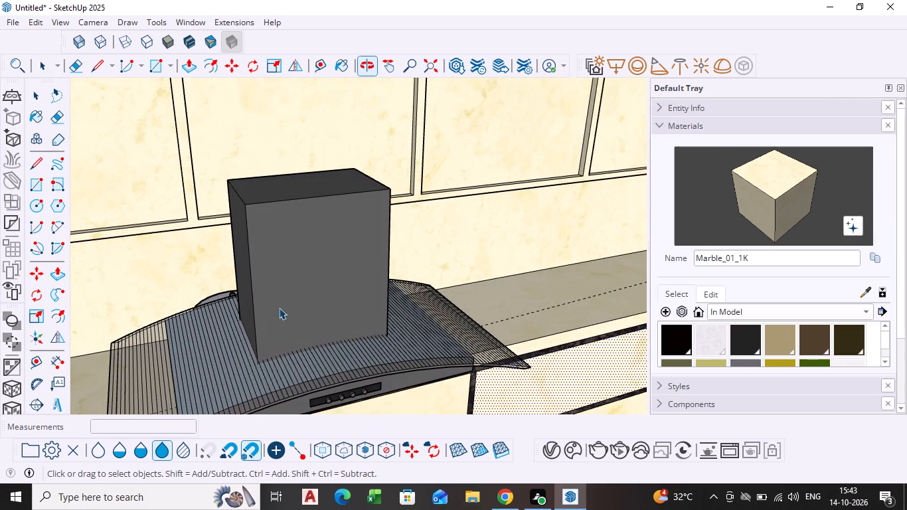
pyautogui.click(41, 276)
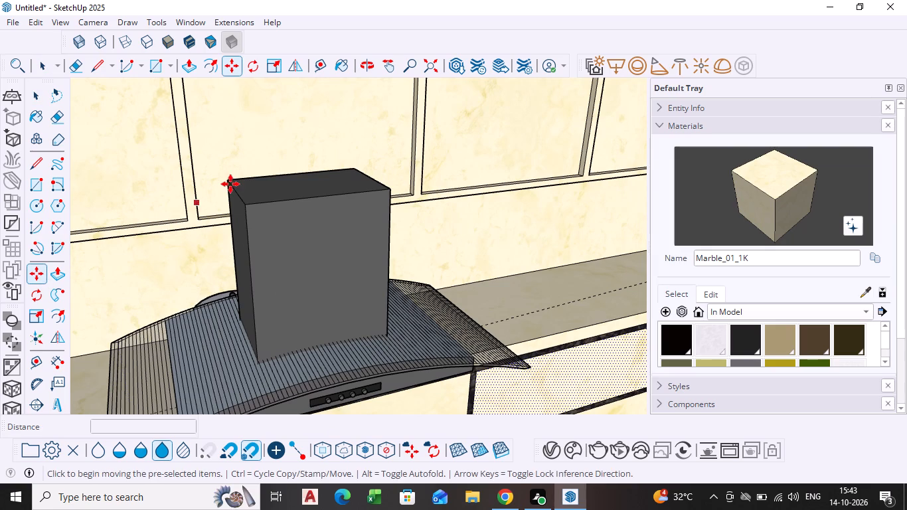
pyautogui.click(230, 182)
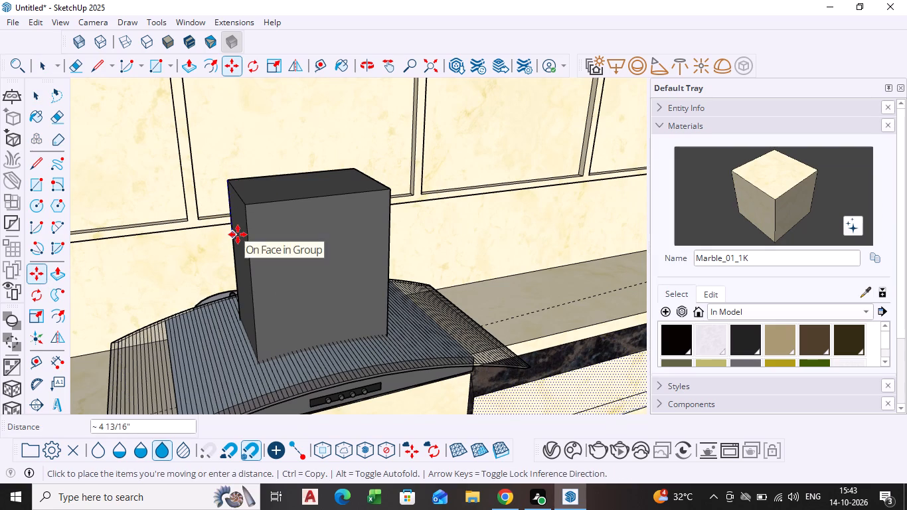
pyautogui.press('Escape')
# Move the chimney hood by its duct's top corner about 2' 11 1/2" onto the underside of the wall cabinets behind the hob.
pyautogui.press('space')
pyautogui.click(286, 252)
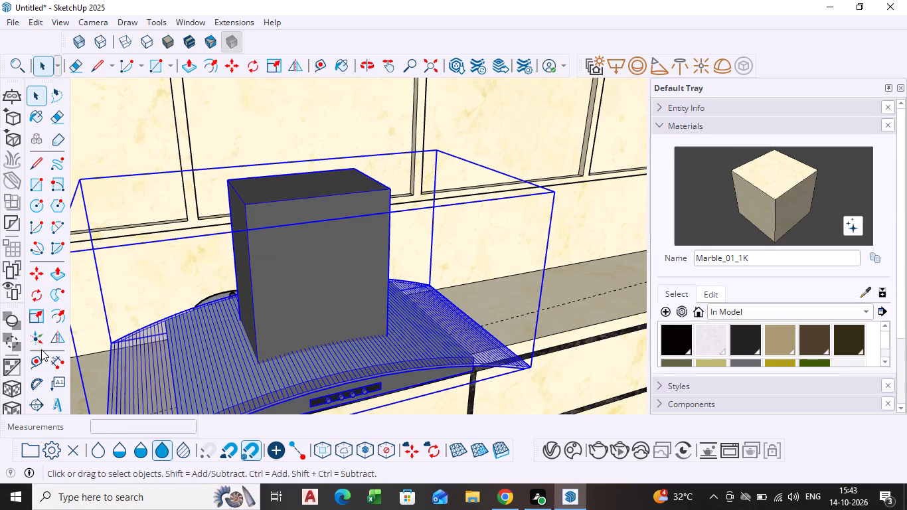
pyautogui.click(39, 279)
pyautogui.moveTo(227, 182); pyautogui.dragTo(226, 192)
pyautogui.scroll(4, 229, 278)
pyautogui.moveTo(234, 262); pyautogui.dragTo(285, 163, button='middle')
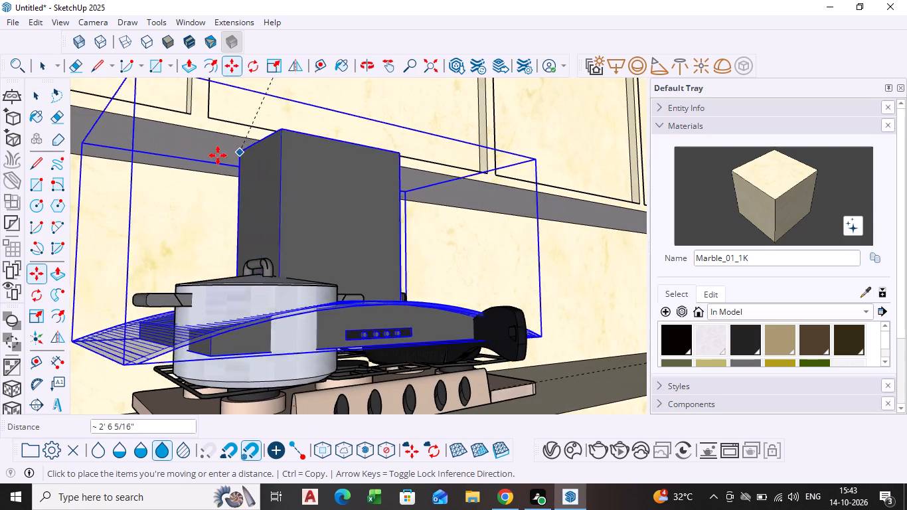
pyautogui.moveTo(213, 147); pyautogui.dragTo(268, 185, button='middle')
pyautogui.scroll(2, 246, 184)
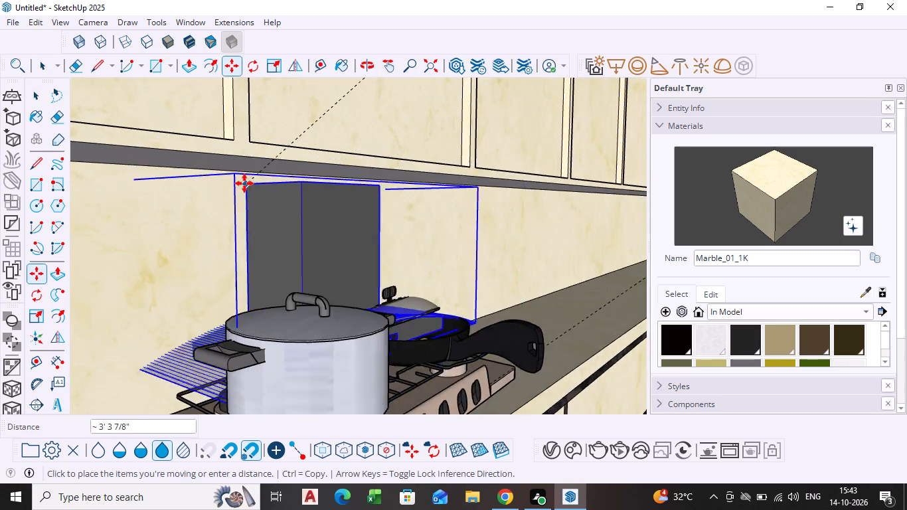
pyautogui.scroll(2, 244, 183)
pyautogui.moveTo(168, 158); pyautogui.dragTo(204, 118, button='middle')
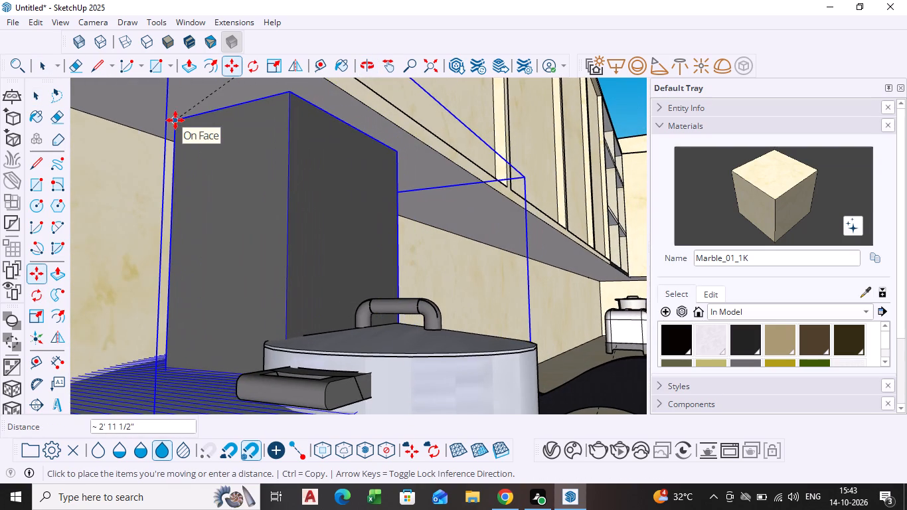
pyautogui.click(175, 120)
# Scale the chimney hood's height down to about 0.34, keeping its duct top against the underside of the wall cabinets.
pyautogui.scroll(-8, 252, 142)
pyautogui.moveTo(282, 187); pyautogui.dragTo(256, 220, button='middle')
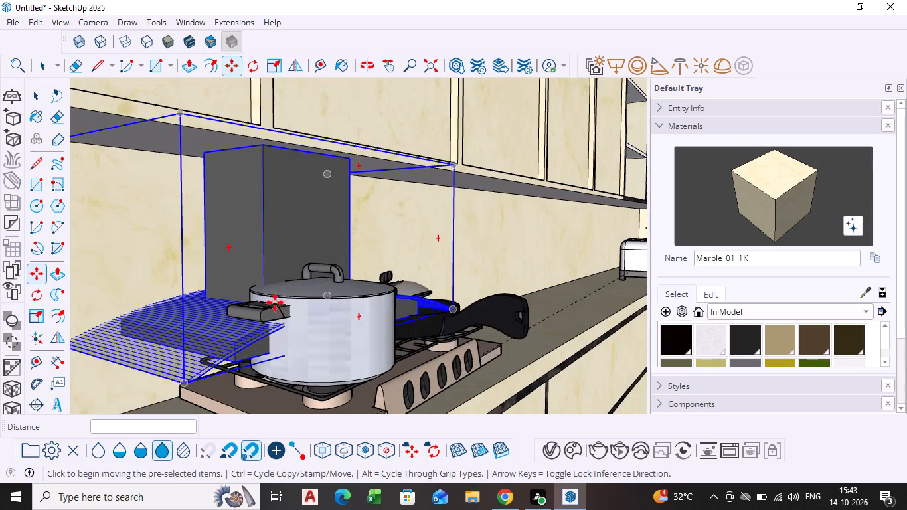
pyautogui.moveTo(271, 305); pyautogui.dragTo(256, 292, button='middle')
pyautogui.scroll(-7, 271, 255)
pyautogui.moveTo(272, 258); pyautogui.dragTo(263, 282, button='middle')
pyautogui.scroll(-1, 263, 282)
pyautogui.moveTo(263, 282); pyautogui.dragTo(261, 286, button='middle')
pyautogui.scroll(4, 259, 299)
pyautogui.moveTo(252, 308); pyautogui.dragTo(252, 299, button='middle')
pyautogui.scroll(1, 252, 299)
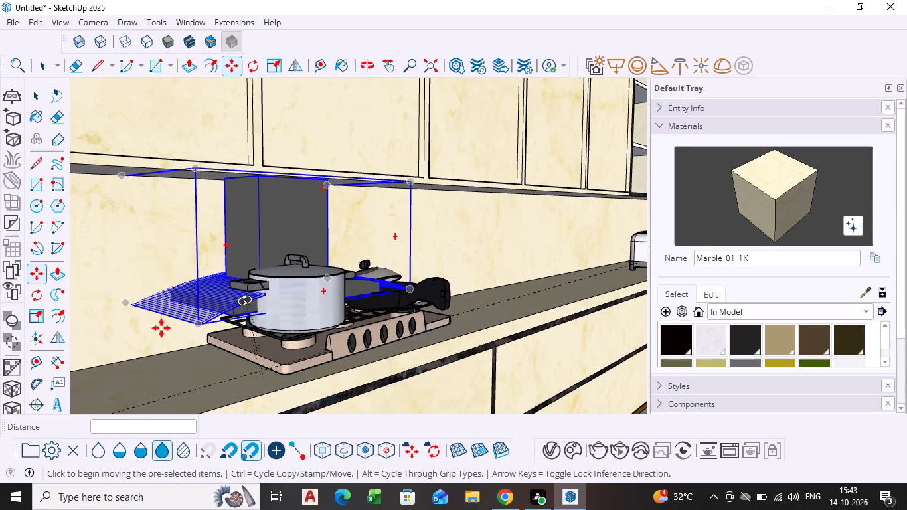
pyautogui.click(44, 318)
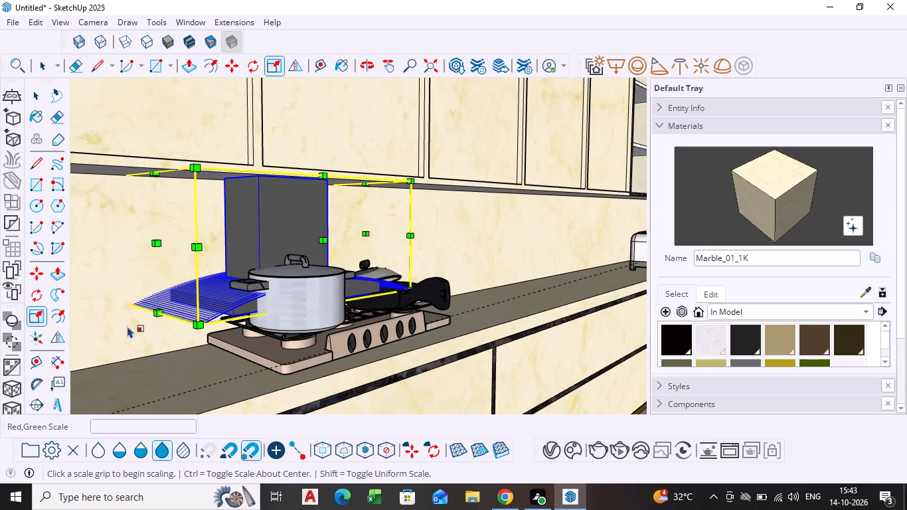
pyautogui.click(156, 315)
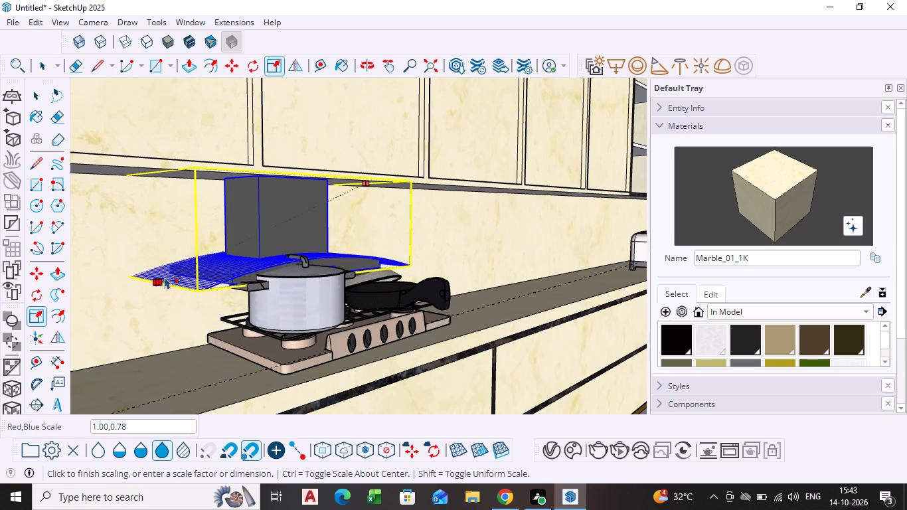
pyautogui.click(173, 220)
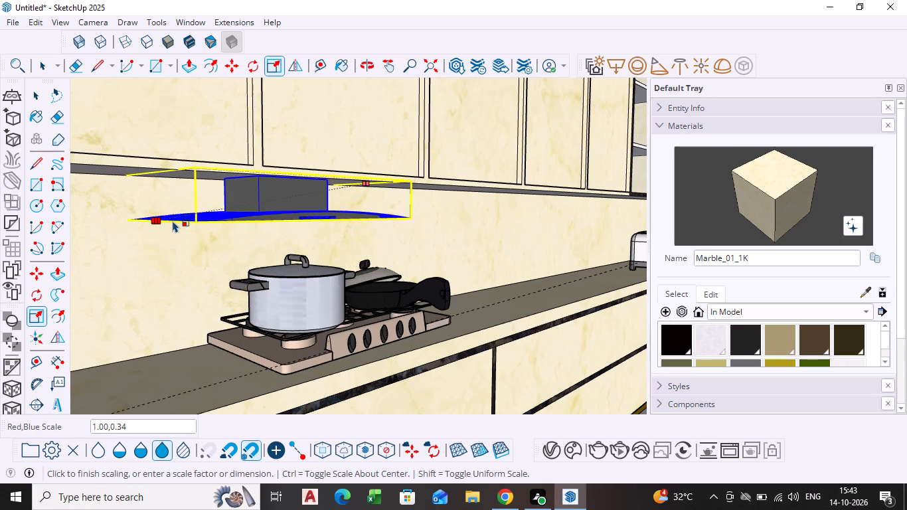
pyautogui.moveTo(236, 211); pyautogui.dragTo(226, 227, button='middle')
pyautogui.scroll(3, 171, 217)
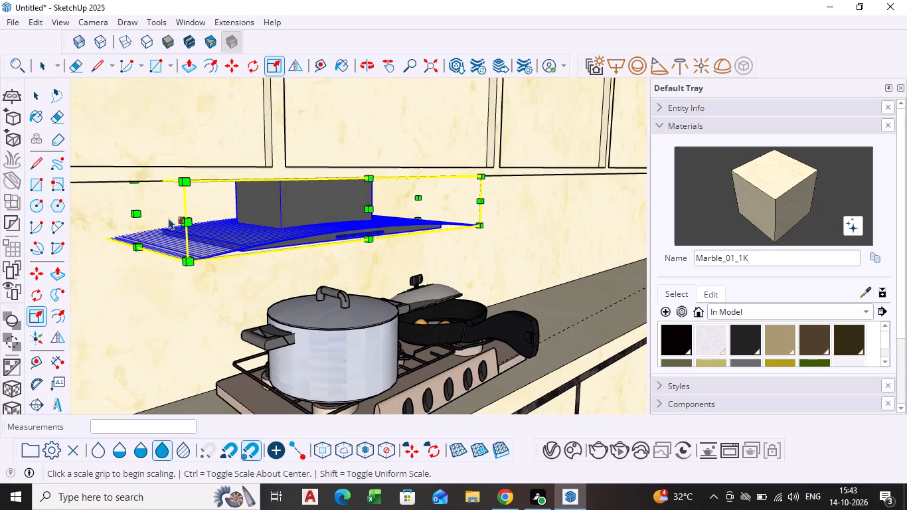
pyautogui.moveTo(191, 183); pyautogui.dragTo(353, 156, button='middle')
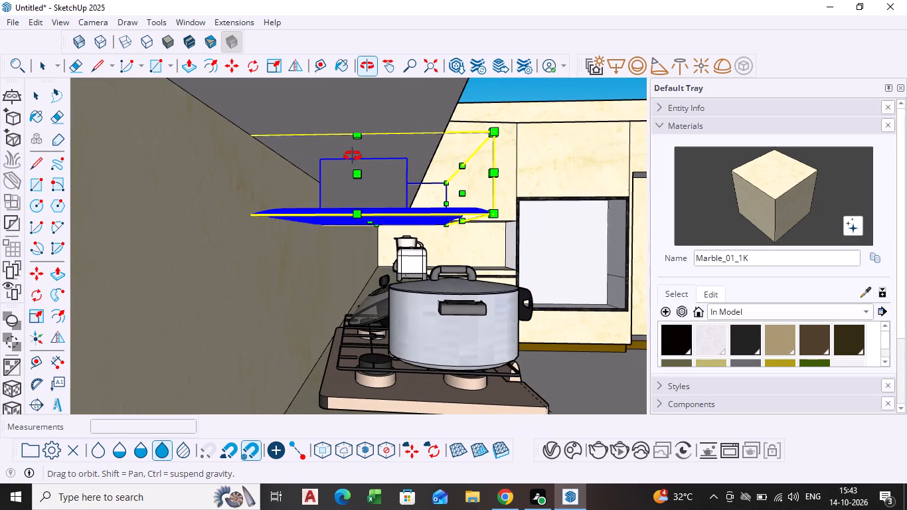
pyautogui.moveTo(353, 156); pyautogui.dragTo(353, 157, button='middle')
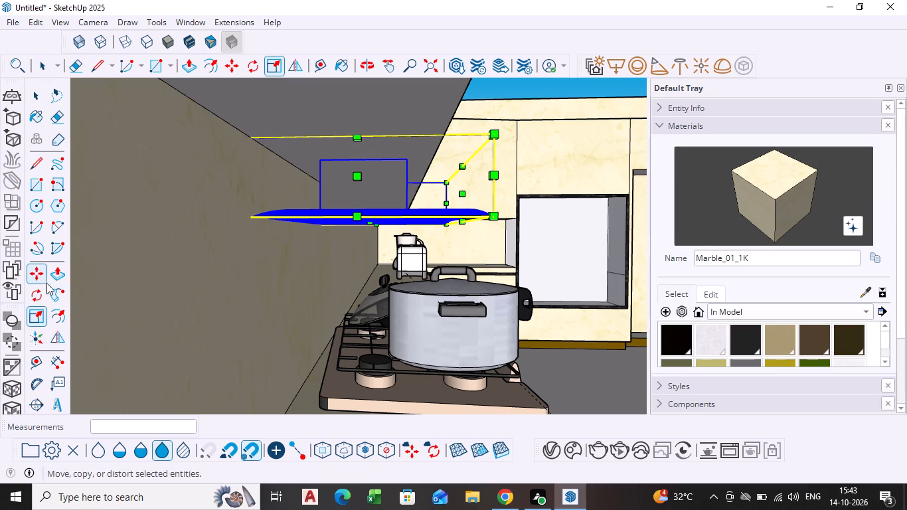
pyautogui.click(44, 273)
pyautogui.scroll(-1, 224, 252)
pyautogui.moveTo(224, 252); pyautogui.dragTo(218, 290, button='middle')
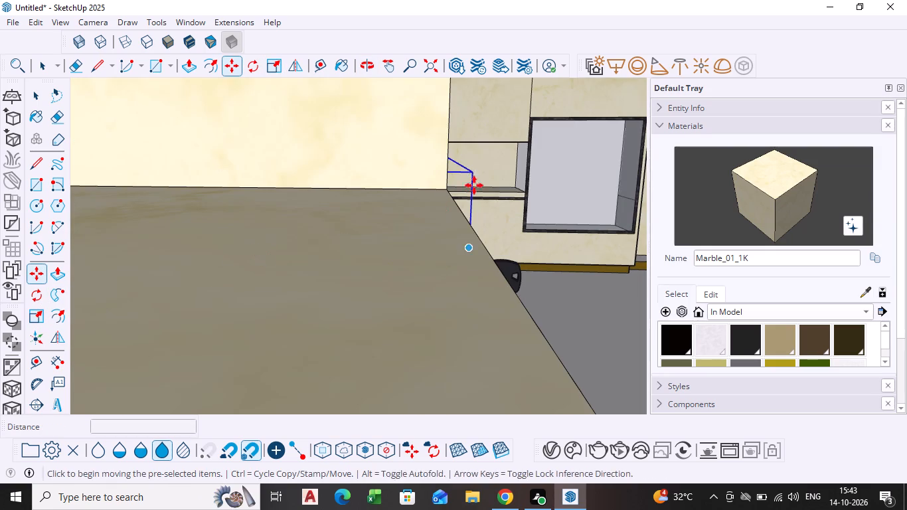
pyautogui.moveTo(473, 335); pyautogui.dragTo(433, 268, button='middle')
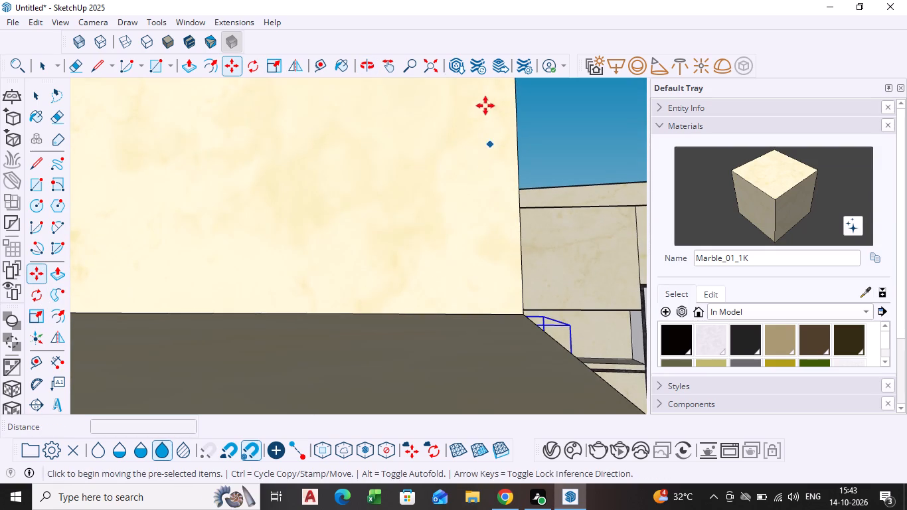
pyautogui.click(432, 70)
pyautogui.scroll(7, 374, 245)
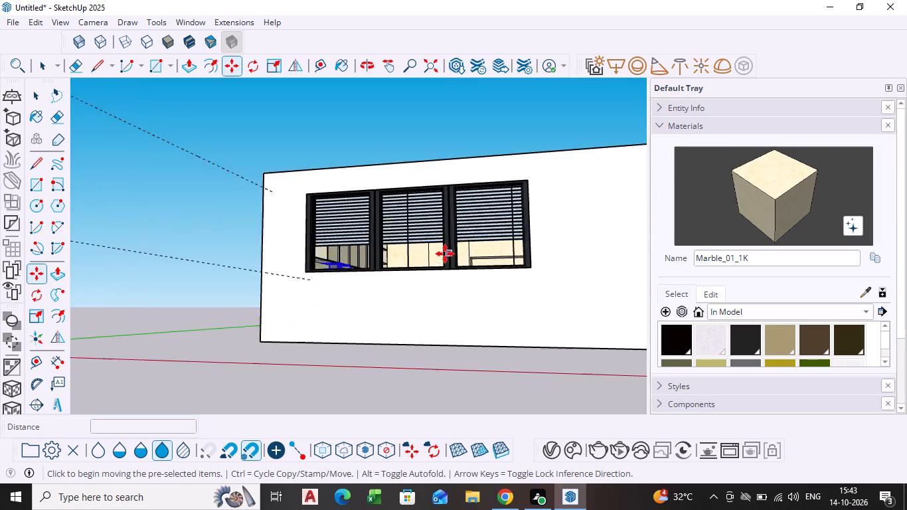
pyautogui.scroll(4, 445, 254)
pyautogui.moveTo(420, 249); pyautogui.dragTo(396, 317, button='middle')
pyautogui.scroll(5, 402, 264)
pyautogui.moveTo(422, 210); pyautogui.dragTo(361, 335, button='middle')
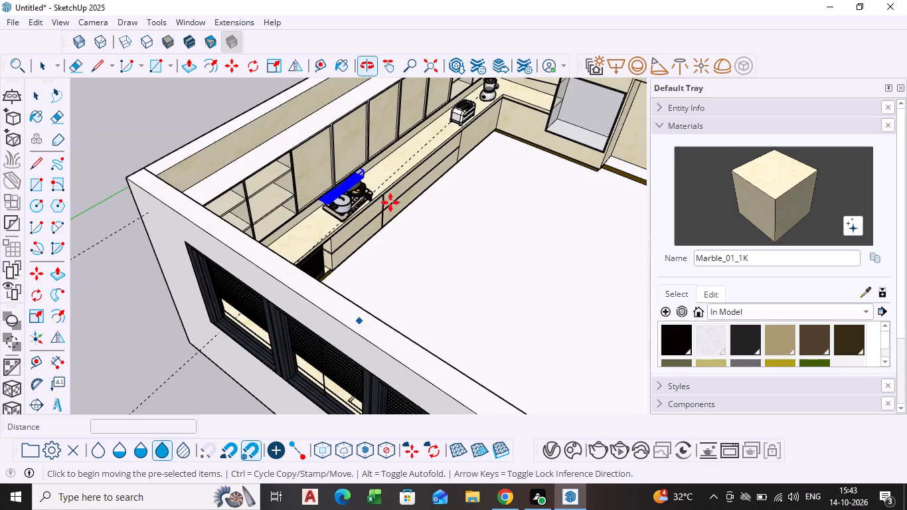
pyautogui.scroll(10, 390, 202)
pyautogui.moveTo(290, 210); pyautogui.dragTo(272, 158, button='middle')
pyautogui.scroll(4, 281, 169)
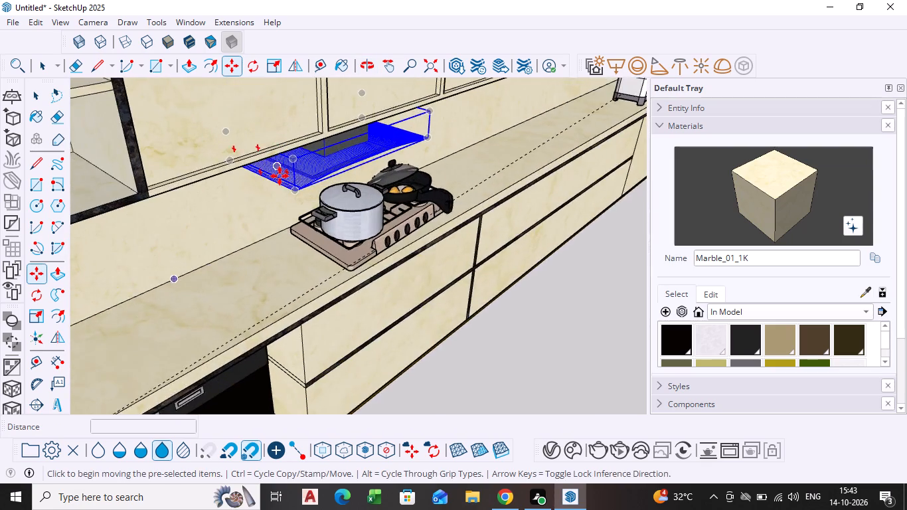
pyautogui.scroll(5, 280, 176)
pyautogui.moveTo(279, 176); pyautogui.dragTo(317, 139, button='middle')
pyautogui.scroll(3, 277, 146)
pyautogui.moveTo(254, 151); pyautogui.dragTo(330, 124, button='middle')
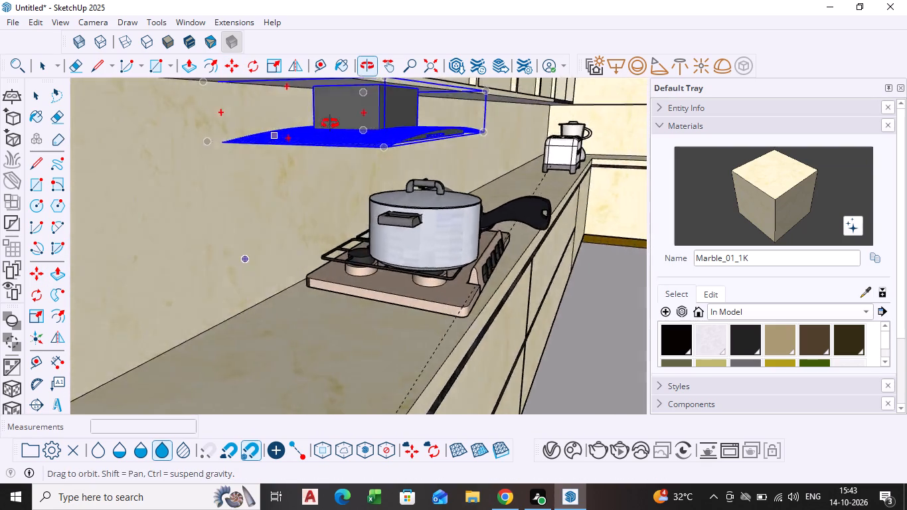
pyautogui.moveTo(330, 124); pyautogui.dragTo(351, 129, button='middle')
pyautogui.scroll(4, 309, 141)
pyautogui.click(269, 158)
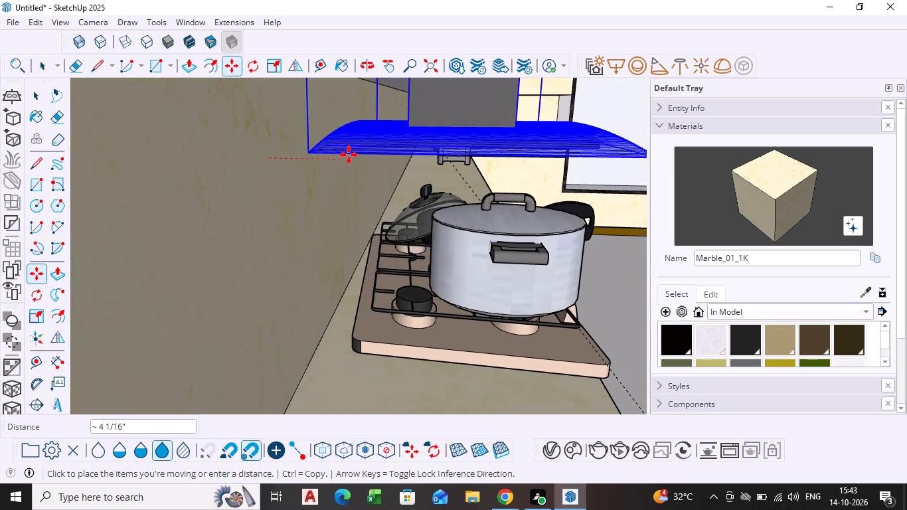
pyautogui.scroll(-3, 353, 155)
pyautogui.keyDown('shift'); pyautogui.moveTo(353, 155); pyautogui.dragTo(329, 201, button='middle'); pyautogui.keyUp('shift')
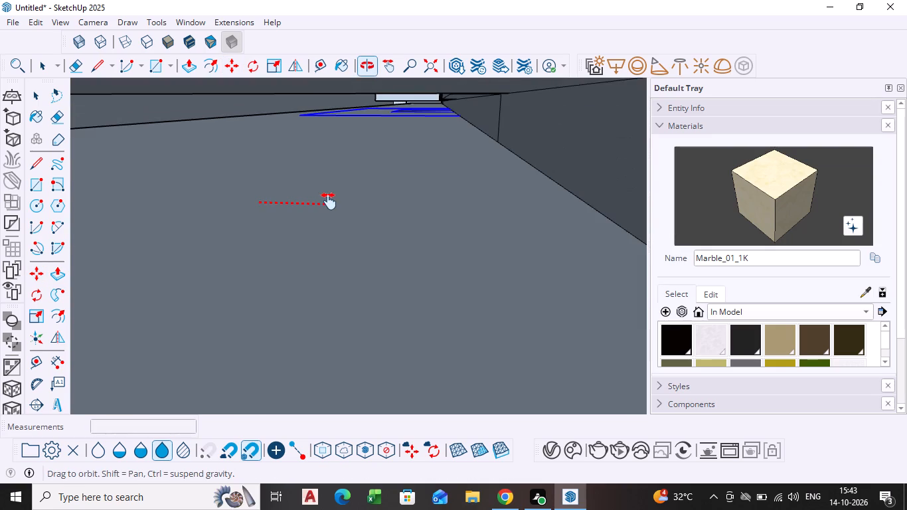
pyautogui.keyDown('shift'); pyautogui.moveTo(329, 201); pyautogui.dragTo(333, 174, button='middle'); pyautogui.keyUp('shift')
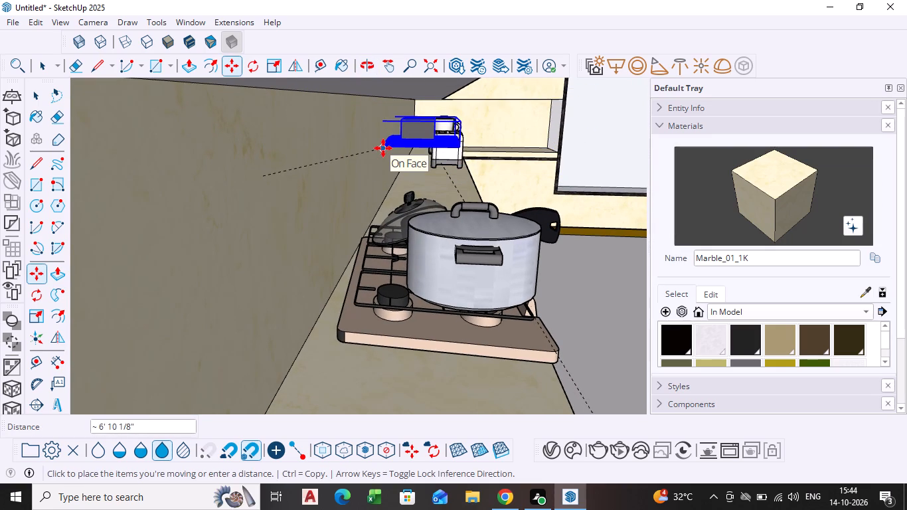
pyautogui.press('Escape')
# Move the chimney hood by its duct's top corner about 4 1/2" back onto the wall edge beneath the cabinets.
pyautogui.scroll(-1, 382, 149)
pyautogui.moveTo(382, 149); pyautogui.dragTo(371, 182, button='middle')
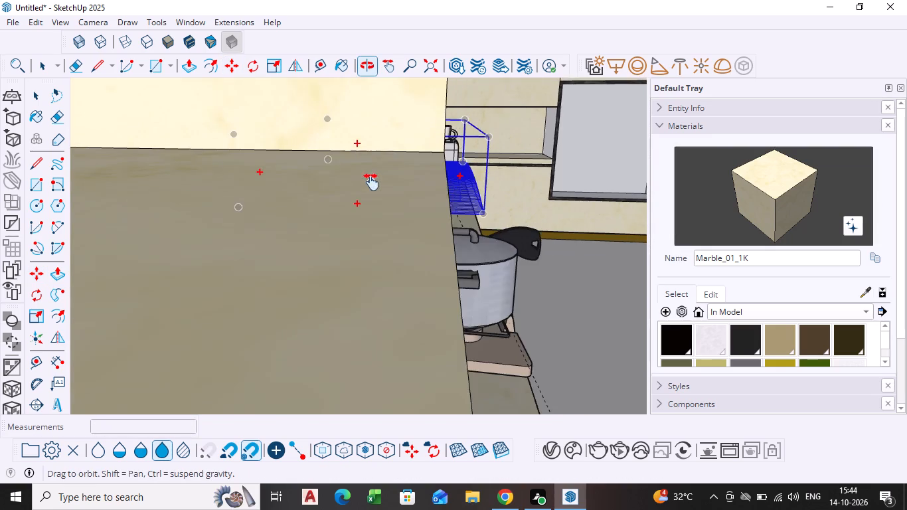
pyautogui.moveTo(371, 182); pyautogui.dragTo(373, 153, button='middle')
pyautogui.scroll(4, 373, 151)
pyautogui.keyDown('shift'); pyautogui.moveTo(373, 150); pyautogui.dragTo(371, 157, button='middle'); pyautogui.keyUp('shift')
pyautogui.scroll(3, 378, 131)
pyautogui.scroll(-4, 310, 114)
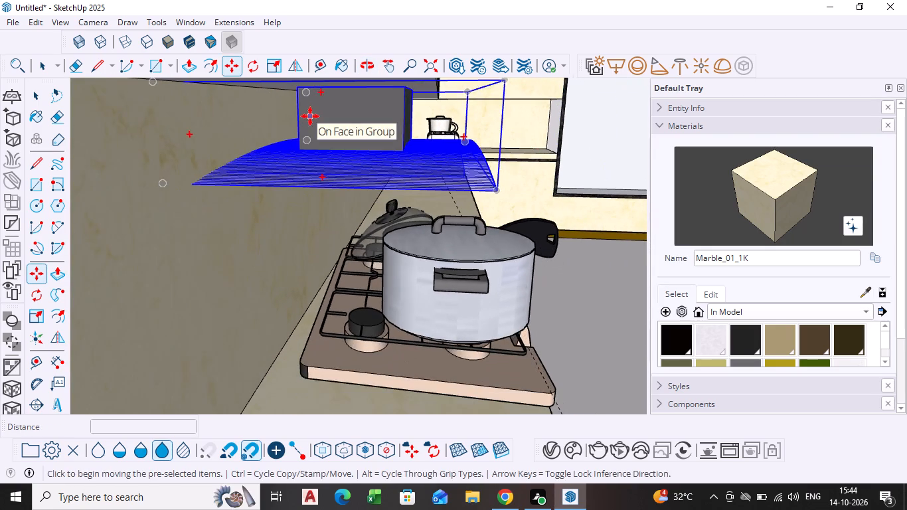
pyautogui.keyDown('shift'); pyautogui.moveTo(310, 117); pyautogui.dragTo(305, 135, button='middle'); pyautogui.keyUp('shift')
pyautogui.moveTo(305, 135); pyautogui.dragTo(323, 93, button='middle')
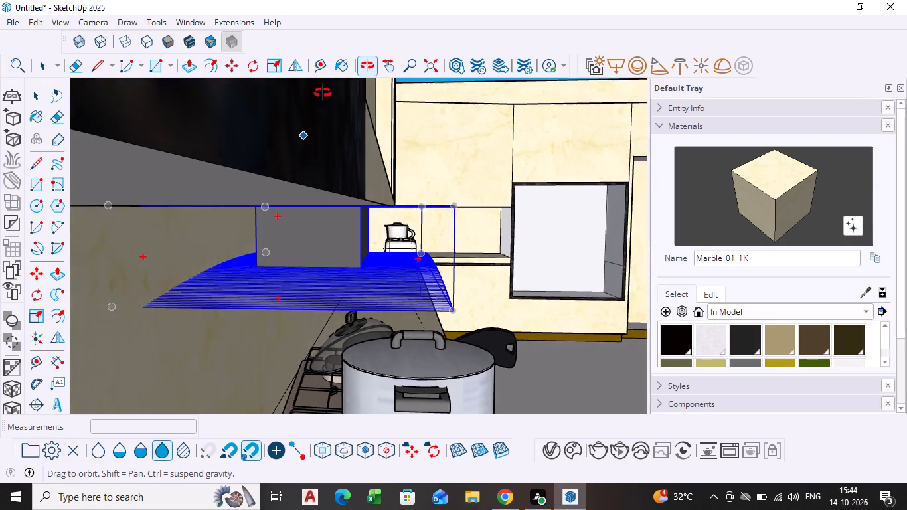
pyautogui.moveTo(323, 93); pyautogui.dragTo(323, 91, button='middle')
pyautogui.click(250, 214)
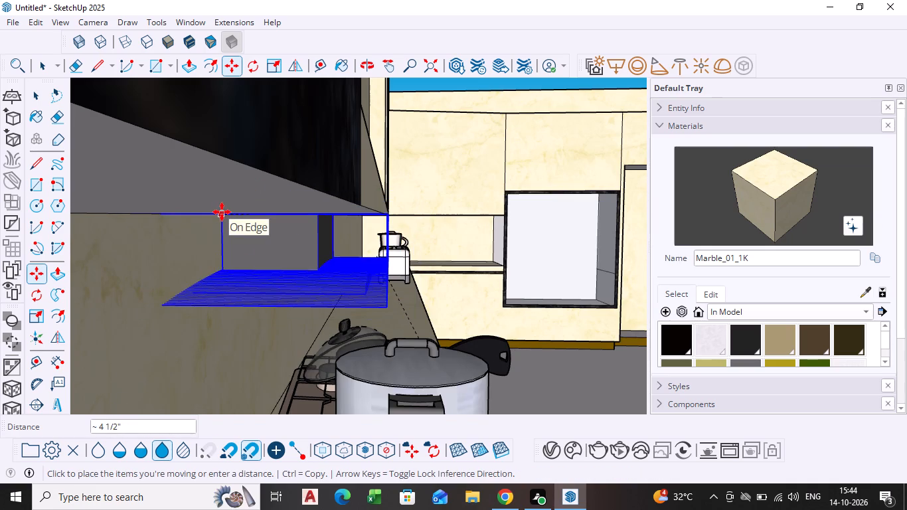
pyautogui.click(222, 212)
# Open the chimney hood group and scale the hood inside it to about 1.3 in height, extending it down towards the cookware.
pyautogui.scroll(-5, 381, 217)
pyautogui.moveTo(382, 231); pyautogui.dragTo(371, 232, button='middle')
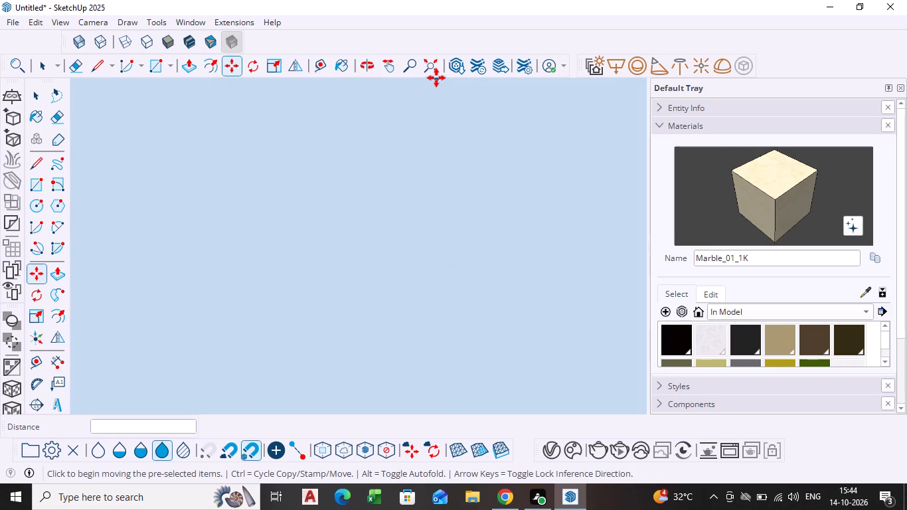
pyautogui.click(433, 68)
pyautogui.scroll(5, 435, 221)
pyautogui.moveTo(548, 222); pyautogui.dragTo(400, 258, button='middle')
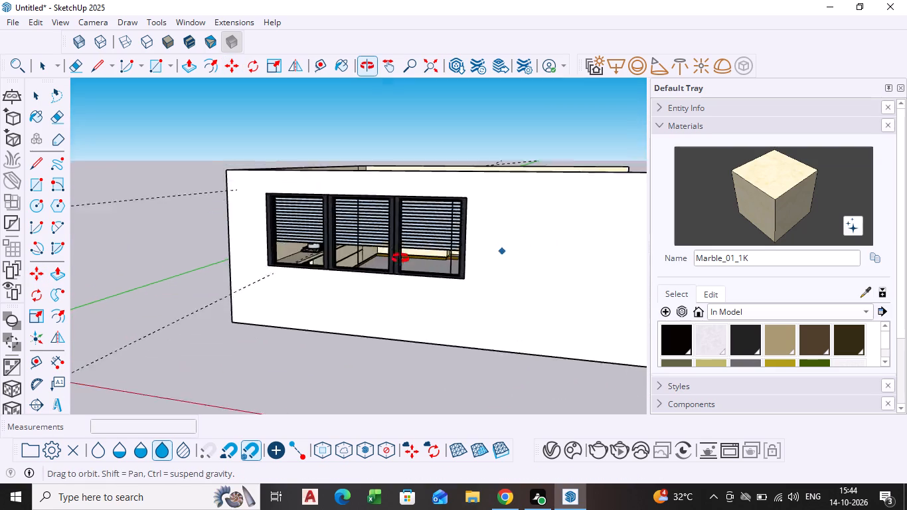
pyautogui.moveTo(400, 258); pyautogui.dragTo(246, 260, button='middle')
pyautogui.scroll(1, 246, 260)
pyautogui.scroll(5, 271, 203)
pyautogui.moveTo(305, 216); pyautogui.dragTo(320, 183, button='middle')
pyautogui.scroll(4, 332, 228)
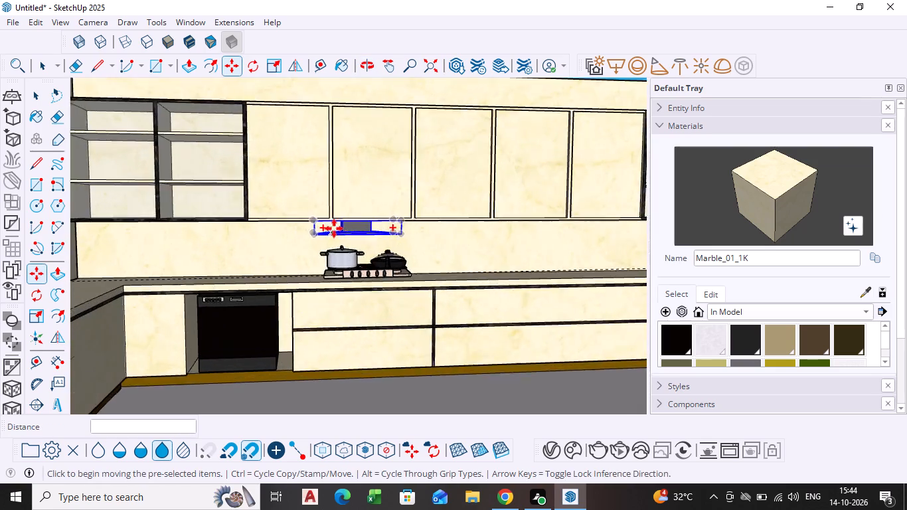
pyautogui.scroll(9, 334, 228)
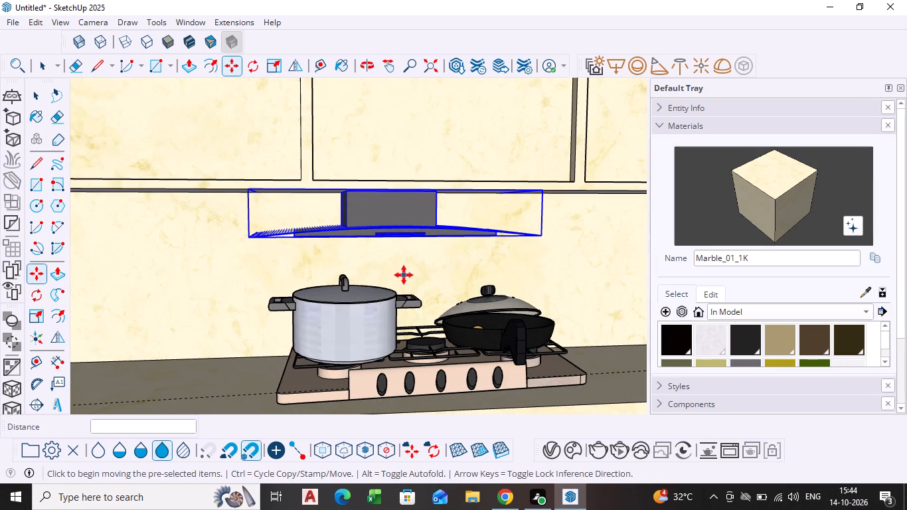
pyautogui.press('space')
pyautogui.click(404, 222)
pyautogui.click(404, 221)
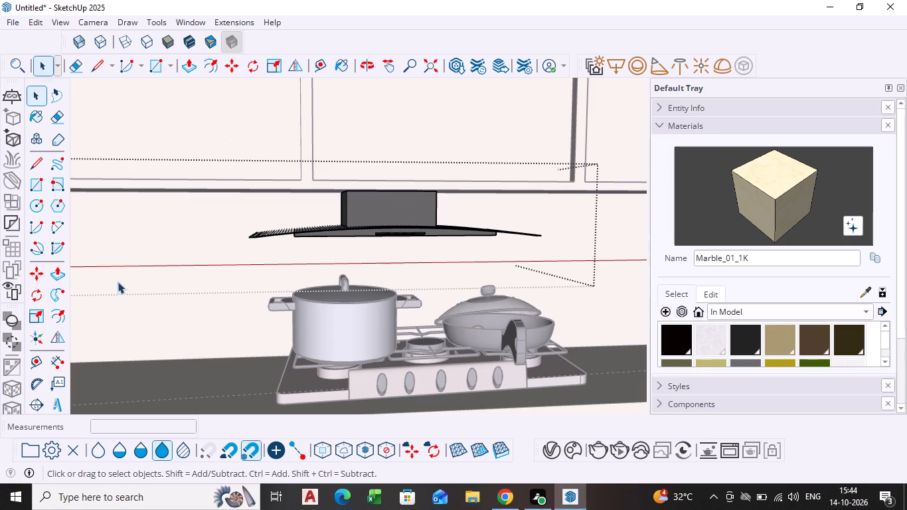
pyautogui.click(41, 312)
pyautogui.moveTo(390, 243); pyautogui.dragTo(397, 199, button='middle')
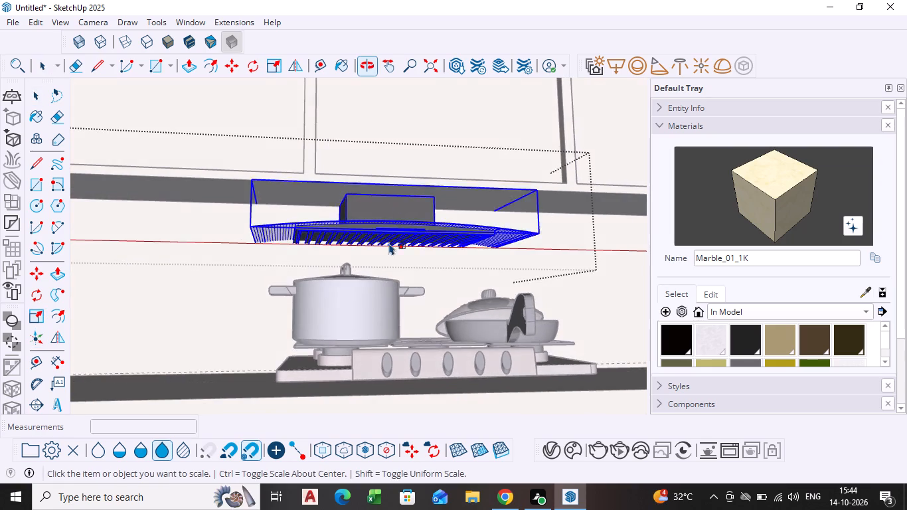
pyautogui.scroll(5, 382, 261)
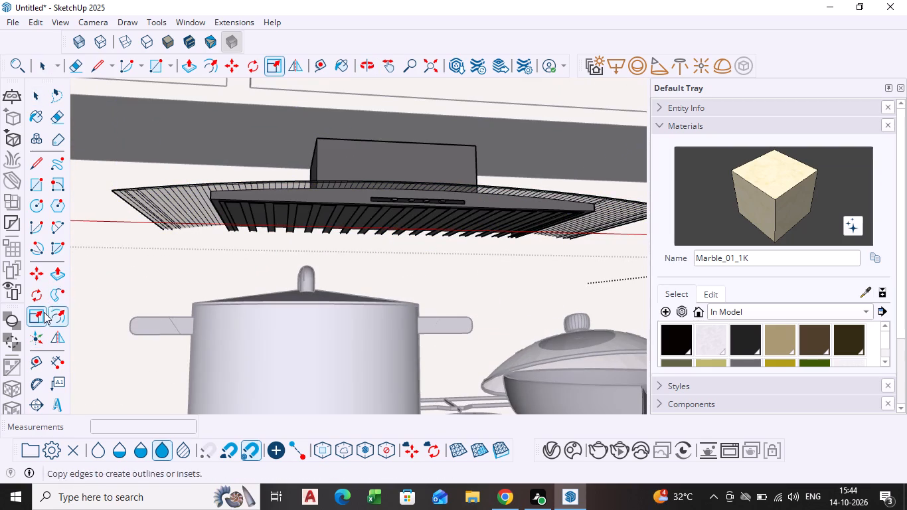
pyautogui.click(39, 315)
pyautogui.click(388, 211)
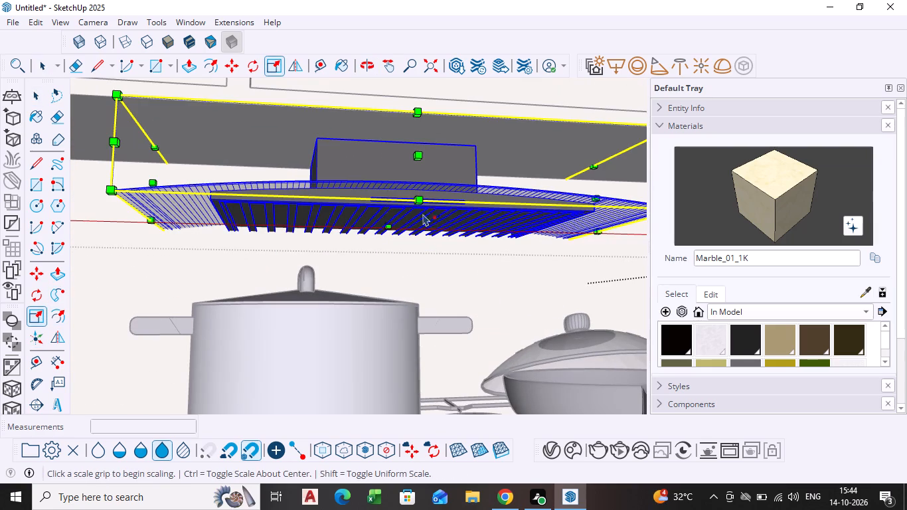
pyautogui.click(420, 203)
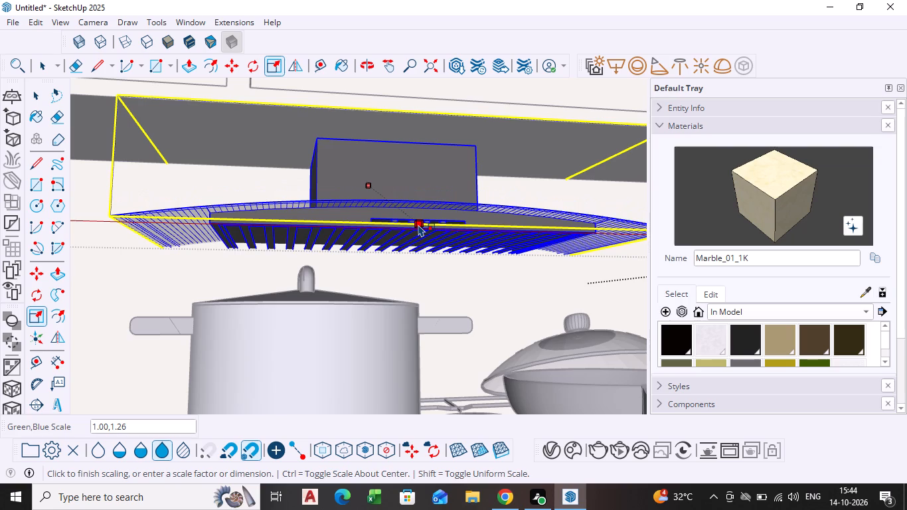
pyautogui.click(418, 227)
# Open the hood's nested duct group, select the duct geometry and scale it uniformly to 0.92.
pyautogui.press('space')
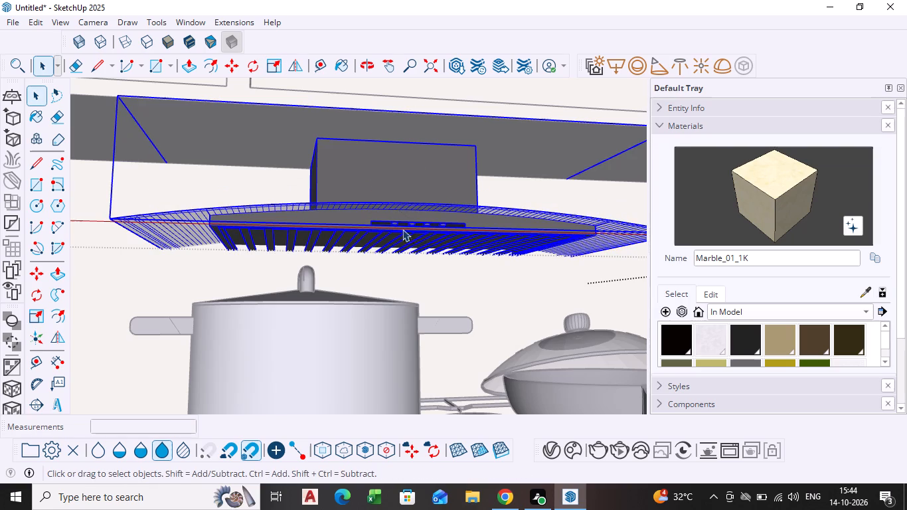
pyautogui.tripleClick(396, 186)
pyautogui.click(396, 184)
pyautogui.click(396, 184)
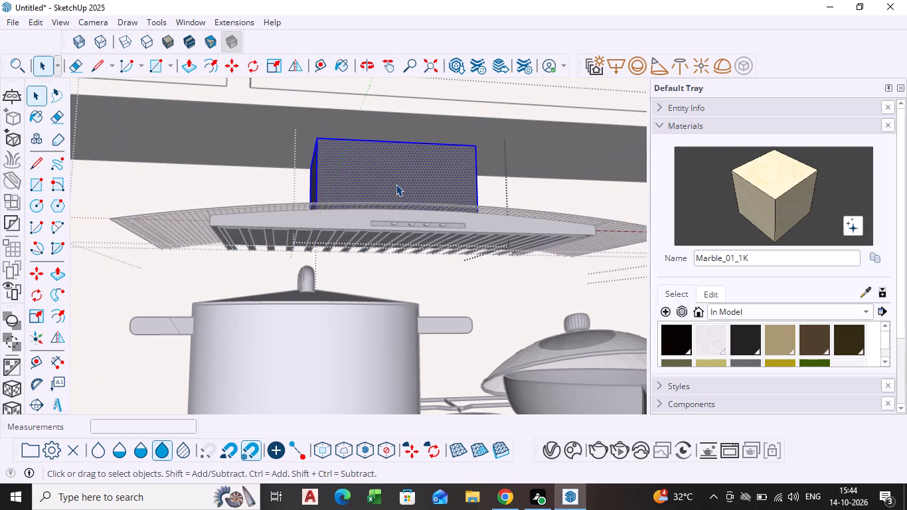
pyautogui.moveTo(396, 184); pyautogui.dragTo(369, 255, button='middle')
pyautogui.scroll(-1, 370, 254)
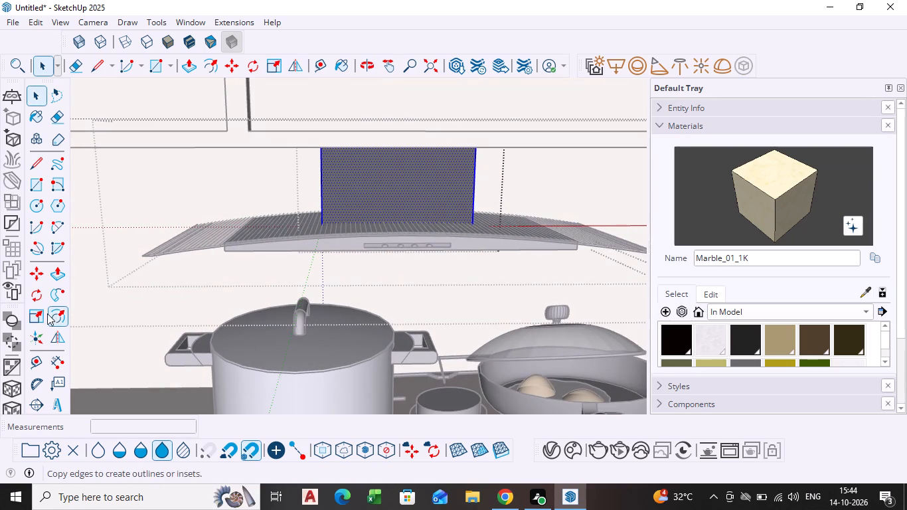
pyautogui.click(43, 314)
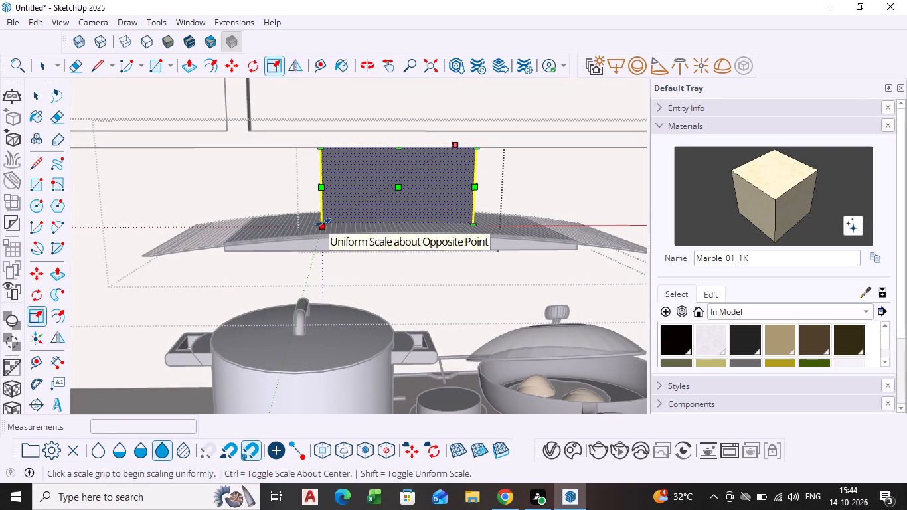
pyautogui.click(323, 222)
pyautogui.click(325, 206)
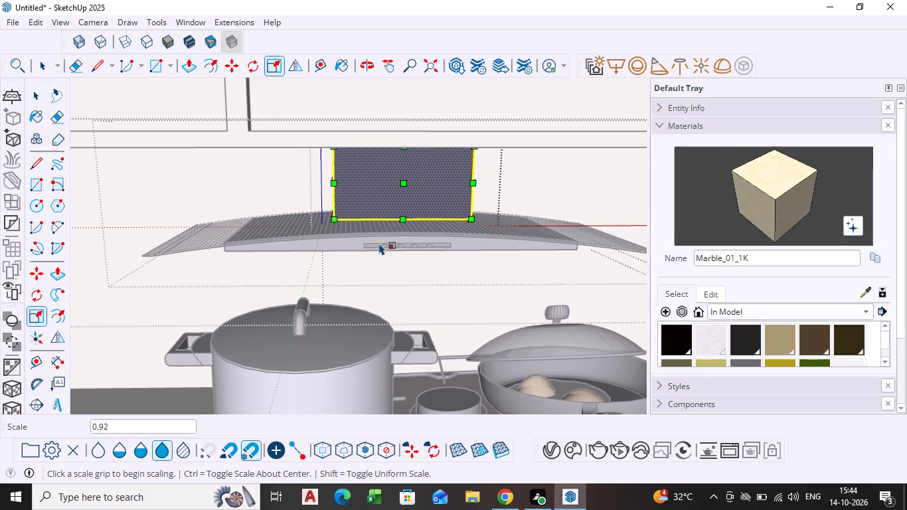
# Select all the geometry of the hood's curved canopy and scale its width from one end to about 0.87.
pyautogui.press('space')
pyautogui.click(380, 243)
pyautogui.doubleClick(380, 243)
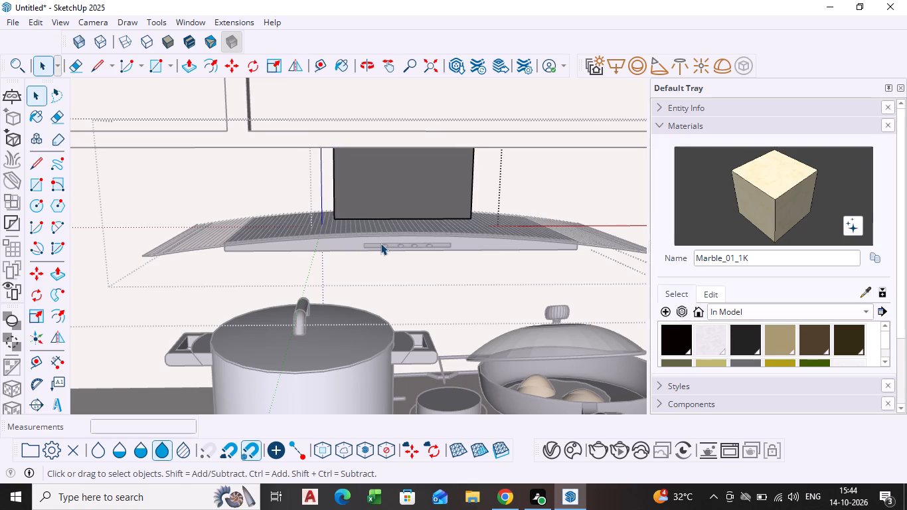
pyautogui.click(200, 197)
pyautogui.scroll(-3, 197, 197)
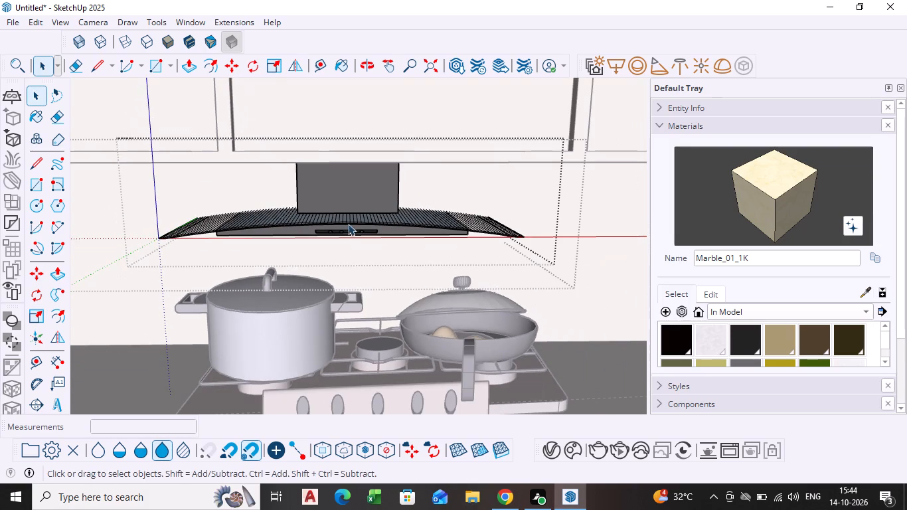
pyautogui.click(347, 227)
pyautogui.scroll(4, 347, 227)
pyautogui.tripleClick(345, 227)
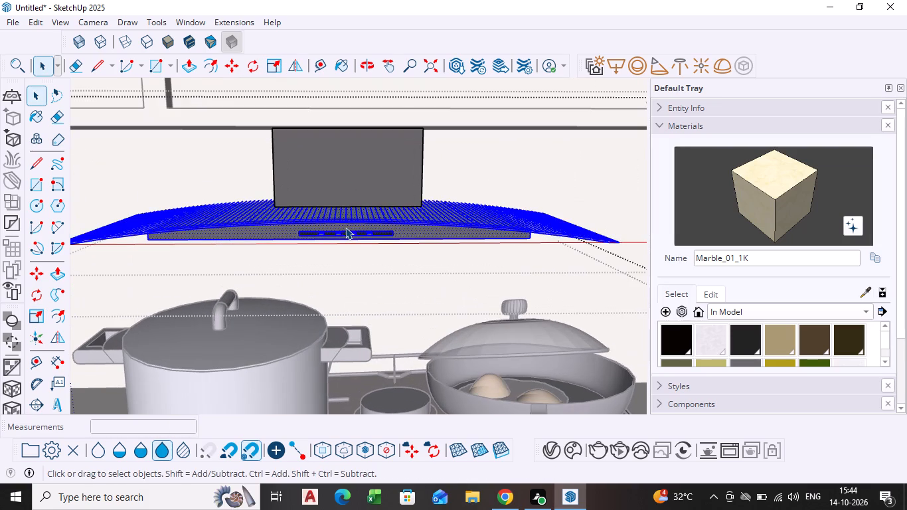
pyautogui.click(344, 227)
pyautogui.scroll(-2, 272, 246)
pyautogui.moveTo(272, 246); pyautogui.dragTo(311, 227, button='middle')
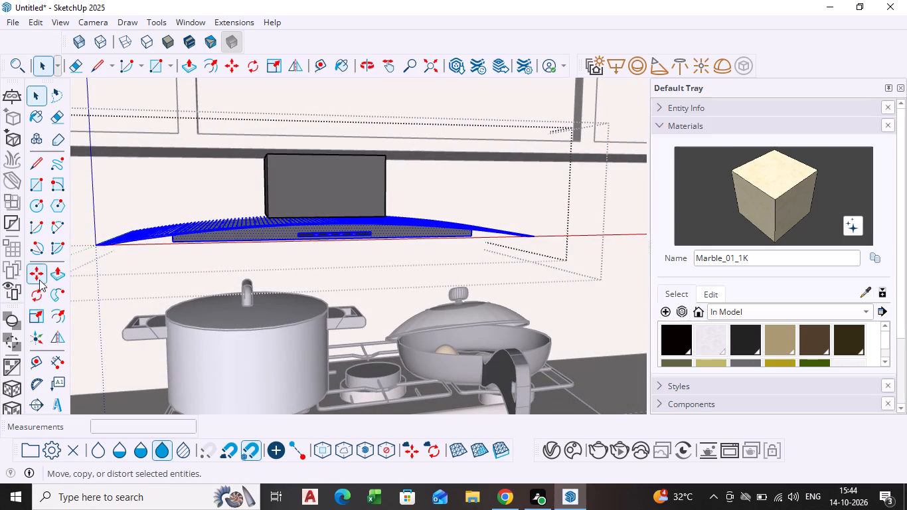
pyautogui.click(41, 310)
pyautogui.moveTo(179, 298); pyautogui.dragTo(382, 288, button='middle')
pyautogui.click(115, 238)
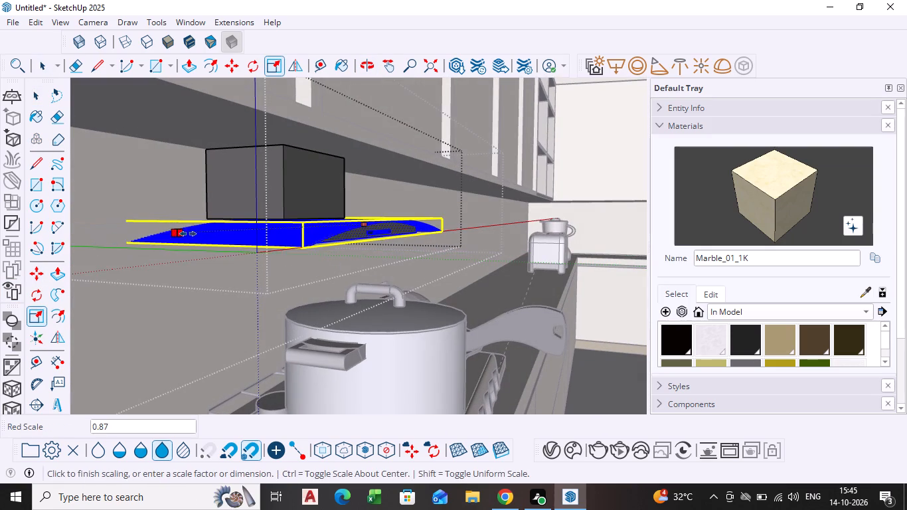
pyautogui.click(188, 234)
# Scale the hood canopy's width from its opposite end to about 0.89.
pyautogui.scroll(-1, 318, 250)
pyautogui.moveTo(318, 250); pyautogui.dragTo(164, 250, button='middle')
pyautogui.scroll(3, 295, 248)
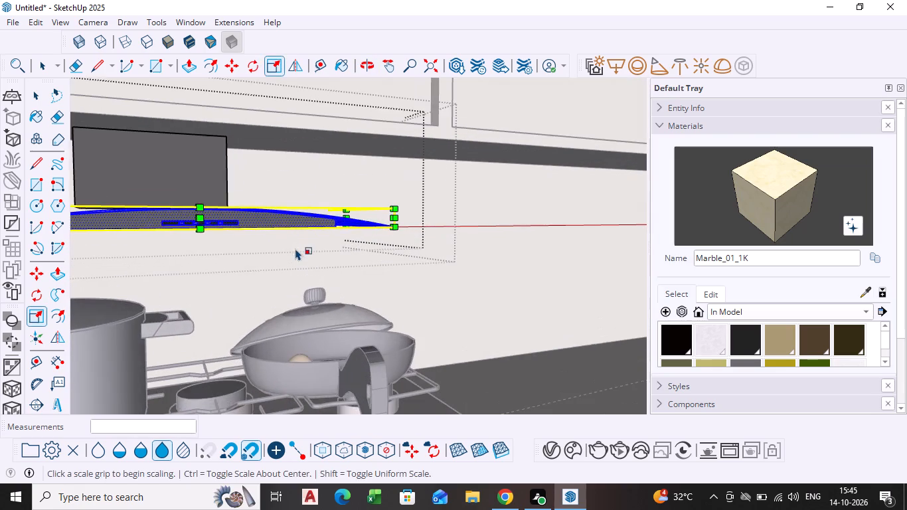
pyautogui.moveTo(295, 248); pyautogui.dragTo(271, 279, button='middle')
pyautogui.scroll(-1, 388, 226)
pyautogui.moveTo(388, 226); pyautogui.dragTo(214, 230, button='middle')
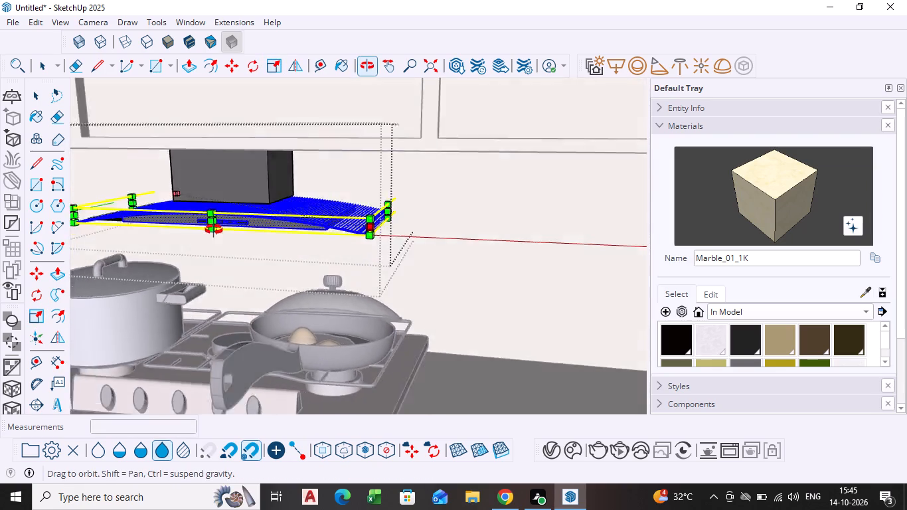
pyautogui.moveTo(214, 230); pyautogui.dragTo(195, 230, button='middle')
pyautogui.scroll(4, 384, 219)
pyautogui.click(420, 212)
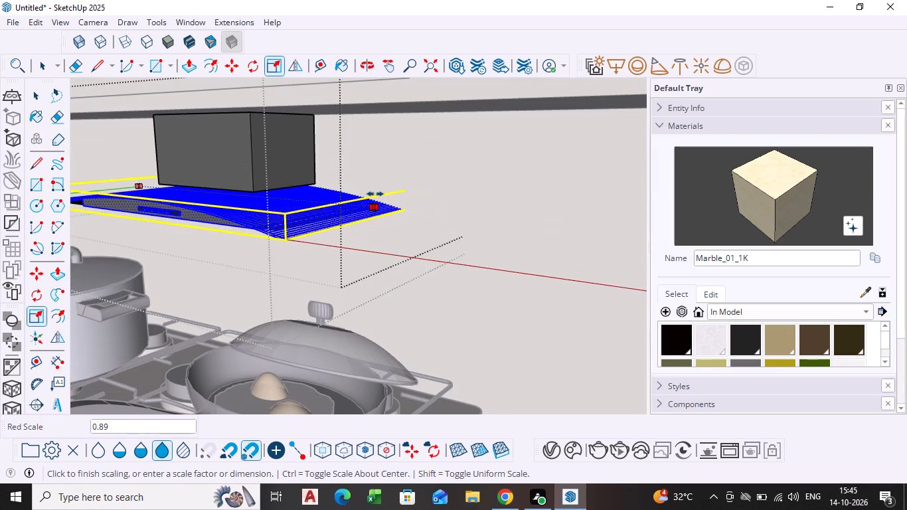
pyautogui.click(375, 194)
# Scale the canopy's height up to about 1.37 so its top meets the duct's base, and leave its group.
pyautogui.moveTo(215, 215); pyautogui.dragTo(292, 191, button='middle')
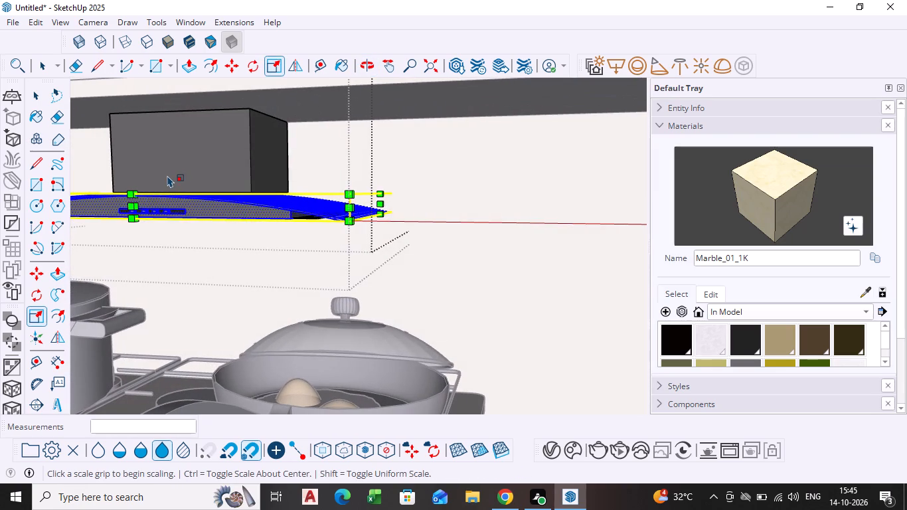
pyautogui.click(129, 192)
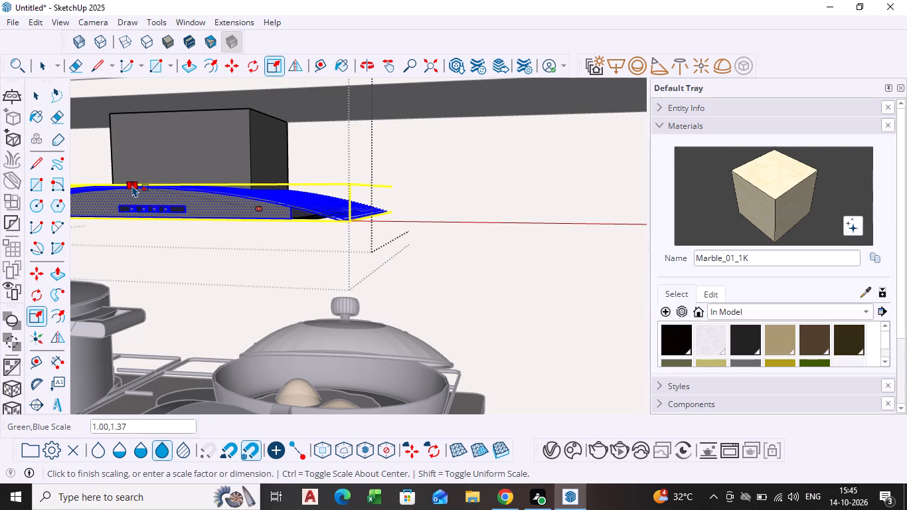
pyautogui.click(132, 185)
pyautogui.press('space')
pyautogui.click(465, 258)
# Select the inner hood group and move it about 1 1/16" down the back wall by the canopy's rear corner.
pyautogui.scroll(-5, 273, 253)
pyautogui.moveTo(226, 253); pyautogui.dragTo(287, 256, button='middle')
pyautogui.moveTo(228, 227); pyautogui.dragTo(161, 284, button='middle')
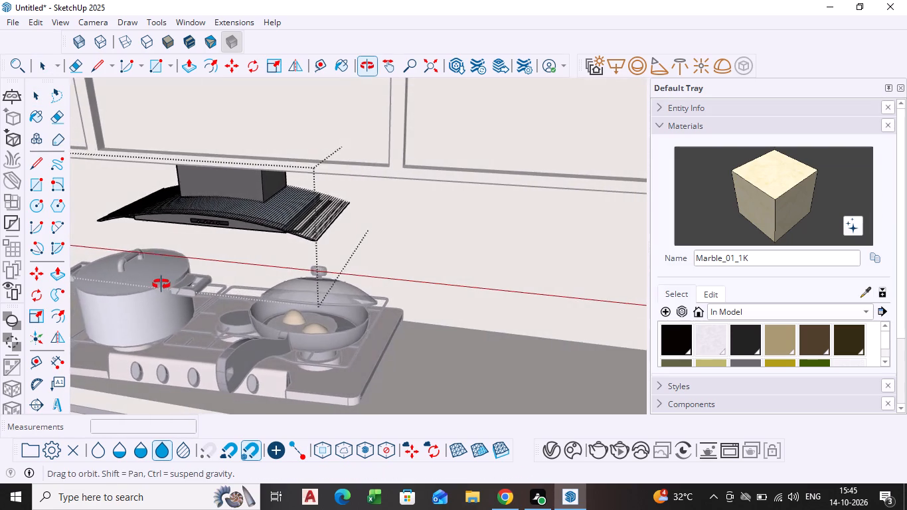
pyautogui.moveTo(161, 284); pyautogui.dragTo(156, 278, button='middle')
pyautogui.click(343, 208)
pyautogui.moveTo(345, 211); pyautogui.dragTo(293, 212, button='middle')
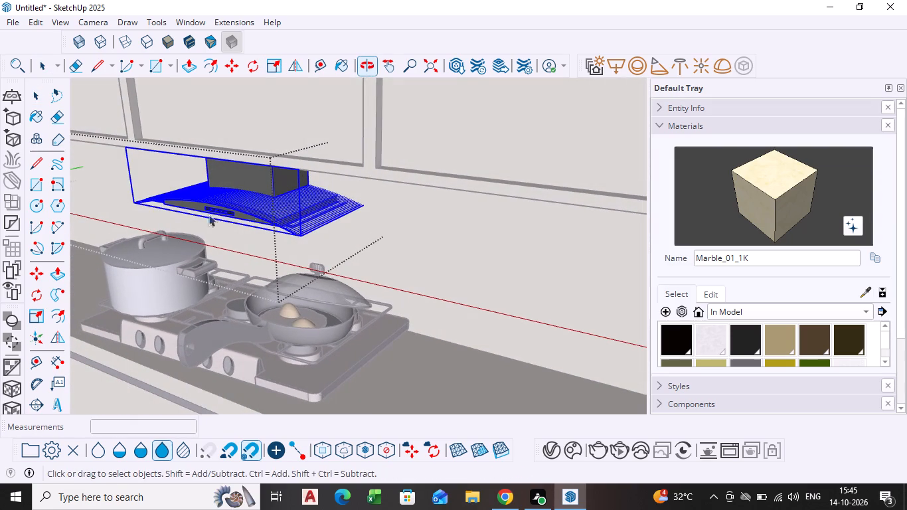
pyautogui.click(34, 271)
pyautogui.scroll(4, 375, 239)
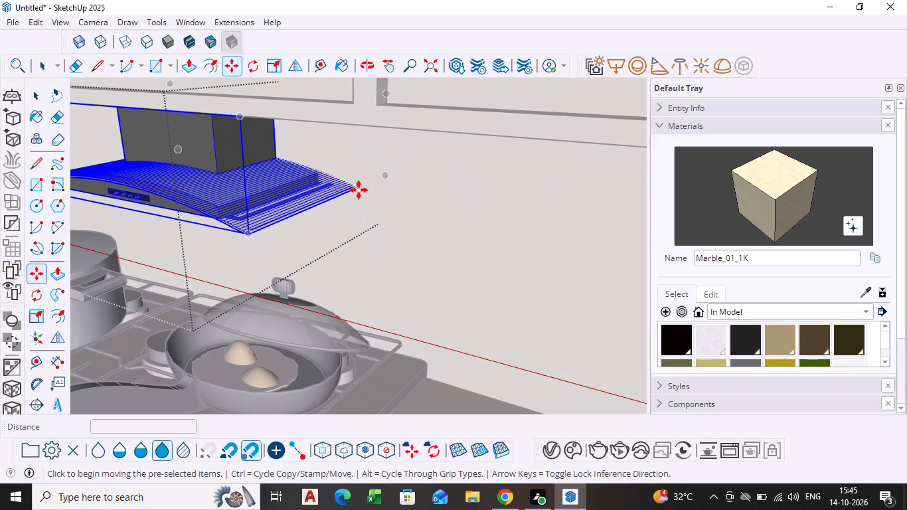
pyautogui.click(359, 190)
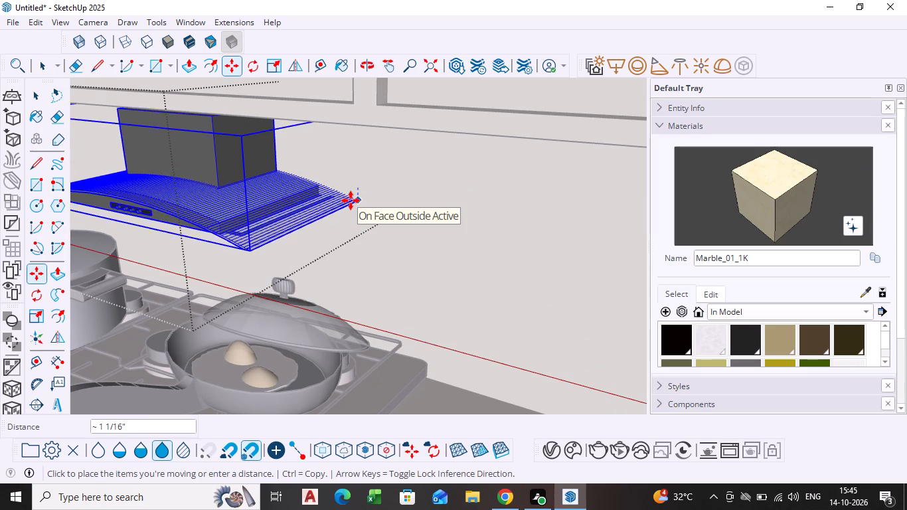
pyautogui.click(351, 201)
# Move the hood up about 1 1/16" by its duct's top corner to the wall cabinets' underside, and leave the group.
pyautogui.scroll(-1, 323, 242)
pyautogui.moveTo(322, 238); pyautogui.dragTo(380, 179, button='middle')
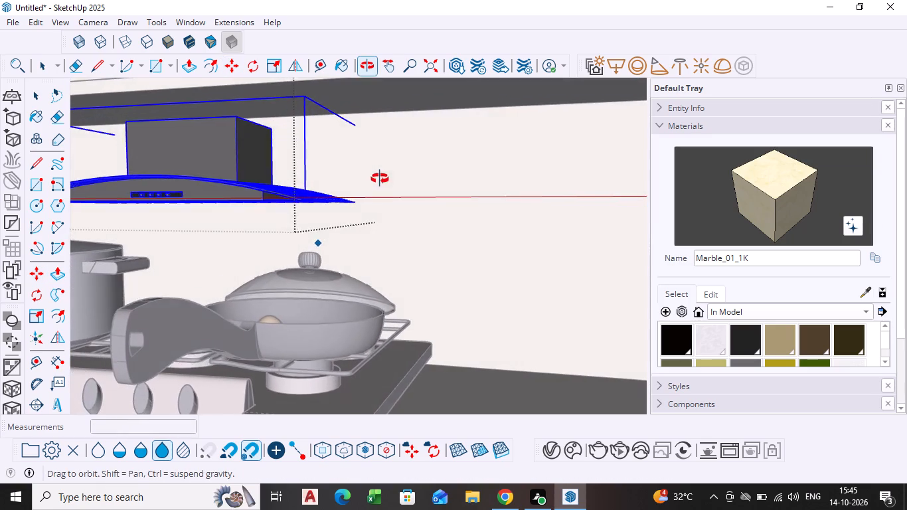
pyautogui.moveTo(380, 179); pyautogui.dragTo(382, 186, button='middle')
pyautogui.click(239, 118)
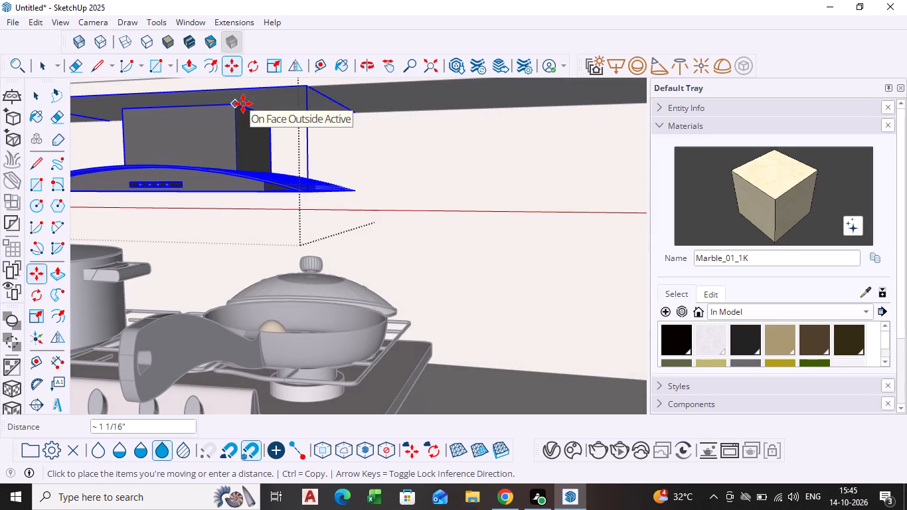
pyautogui.click(243, 104)
pyautogui.press('space')
pyautogui.click(523, 318)
# Examine the chimney hood's fit and proportions above the hob, from the whole kitchen wall and from close up.
pyautogui.scroll(-8, 393, 281)
pyautogui.moveTo(301, 281); pyautogui.dragTo(315, 284, button='middle')
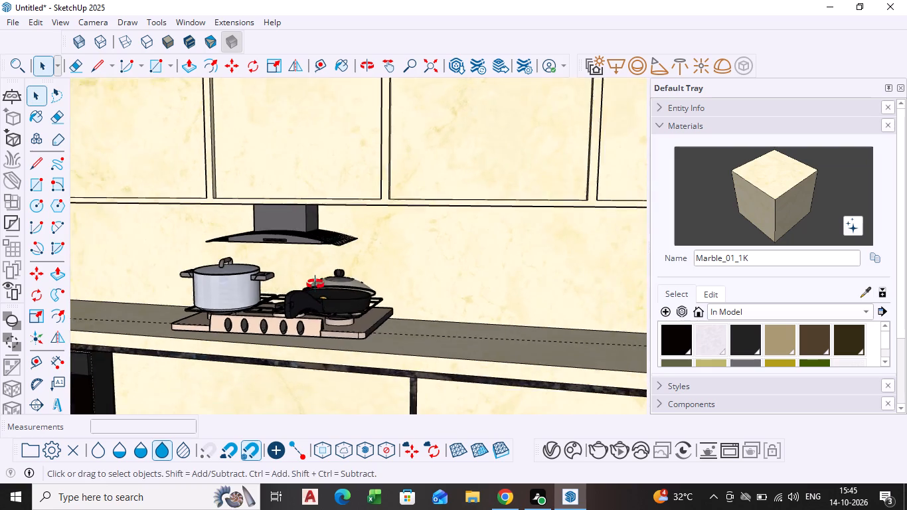
pyautogui.moveTo(315, 284); pyautogui.dragTo(366, 288, button='middle')
pyautogui.scroll(5, 264, 252)
pyautogui.click(259, 233)
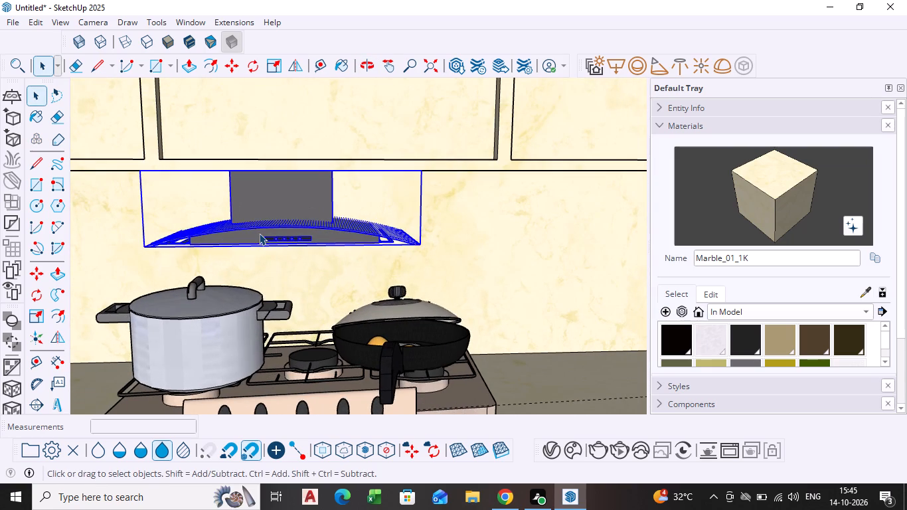
pyautogui.scroll(-20, 321, 263)
pyautogui.scroll(-1, 321, 263)
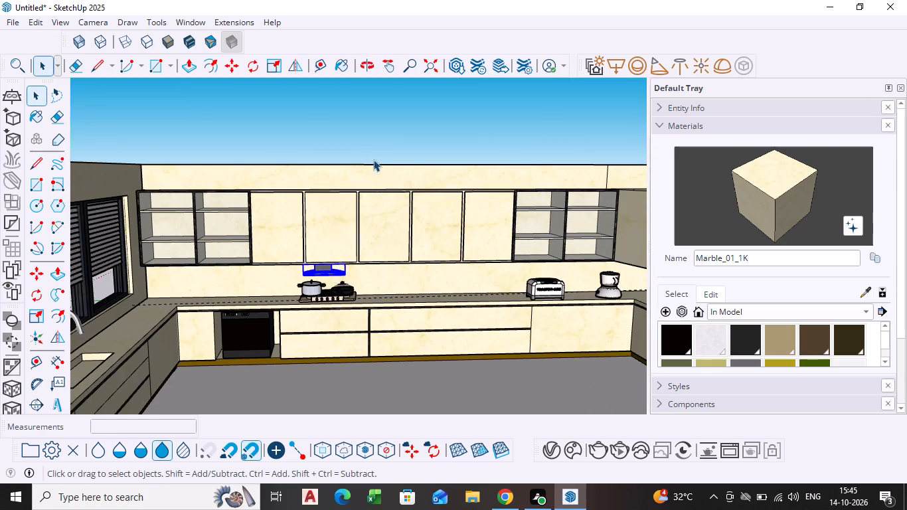
pyautogui.click(379, 136)
pyautogui.scroll(8, 326, 274)
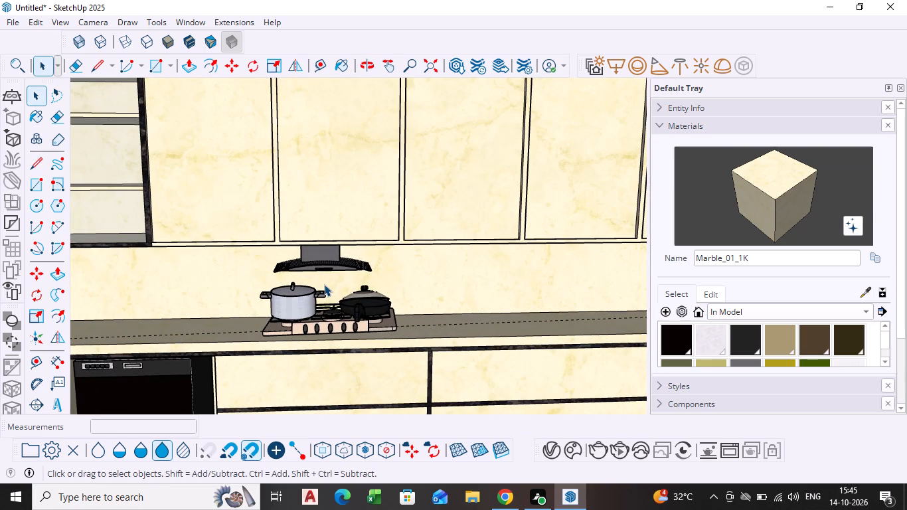
pyautogui.scroll(4, 324, 284)
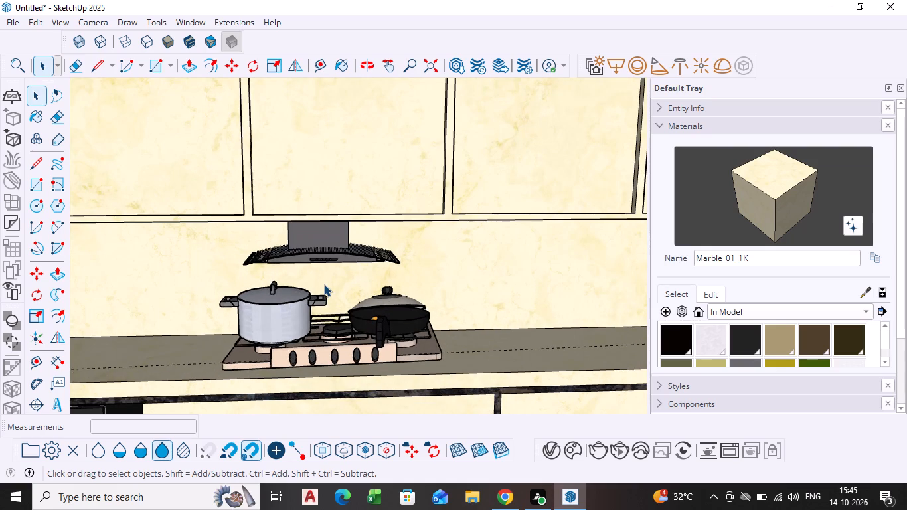
pyautogui.scroll(4, 324, 285)
pyautogui.moveTo(323, 278); pyautogui.dragTo(335, 244, button='middle')
pyautogui.scroll(4, 318, 222)
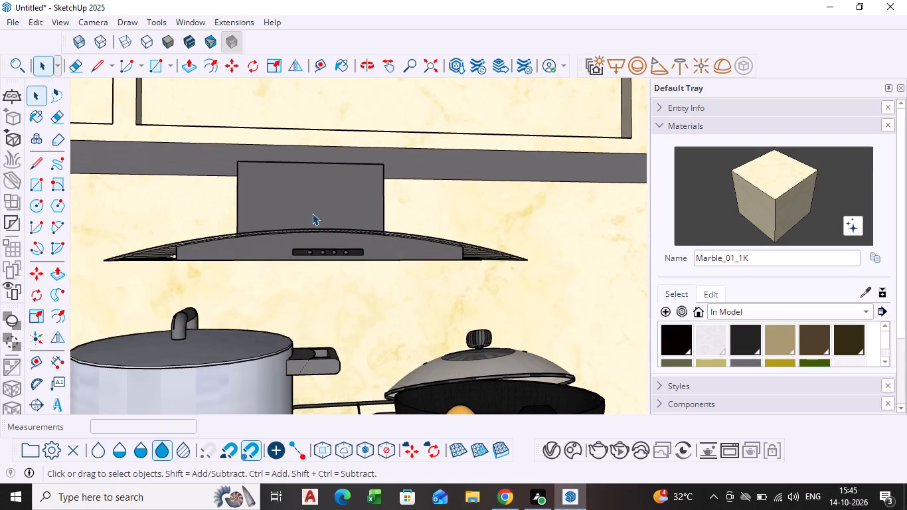
# Open the chimney hood group and the nested group that holds its duct and canopy.
pyautogui.click(311, 212)
pyautogui.moveTo(310, 214); pyautogui.dragTo(295, 267, button='middle')
pyautogui.tripleClick(305, 211)
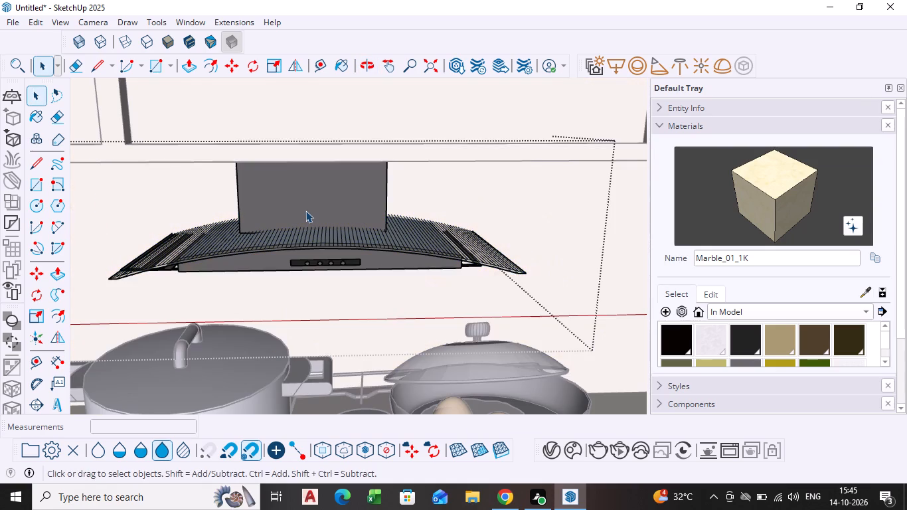
pyautogui.click(305, 211)
pyautogui.click(305, 211)
pyautogui.click(305, 211)
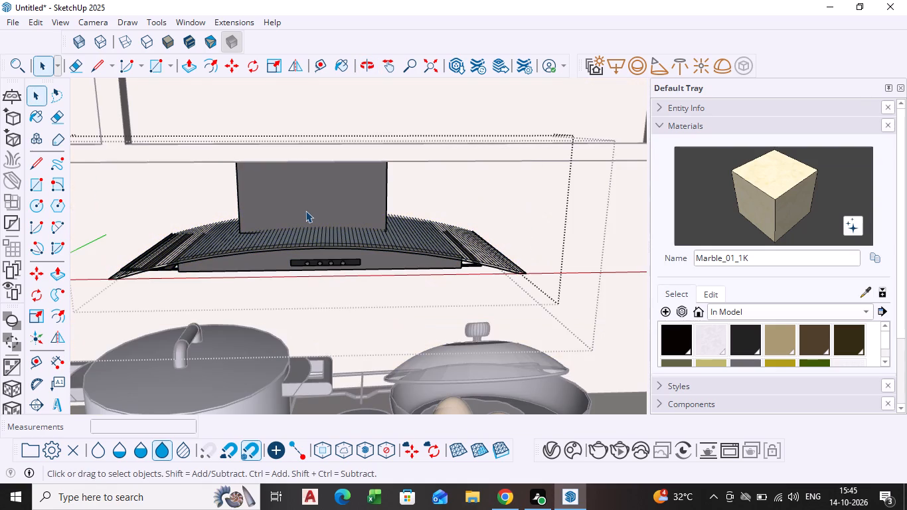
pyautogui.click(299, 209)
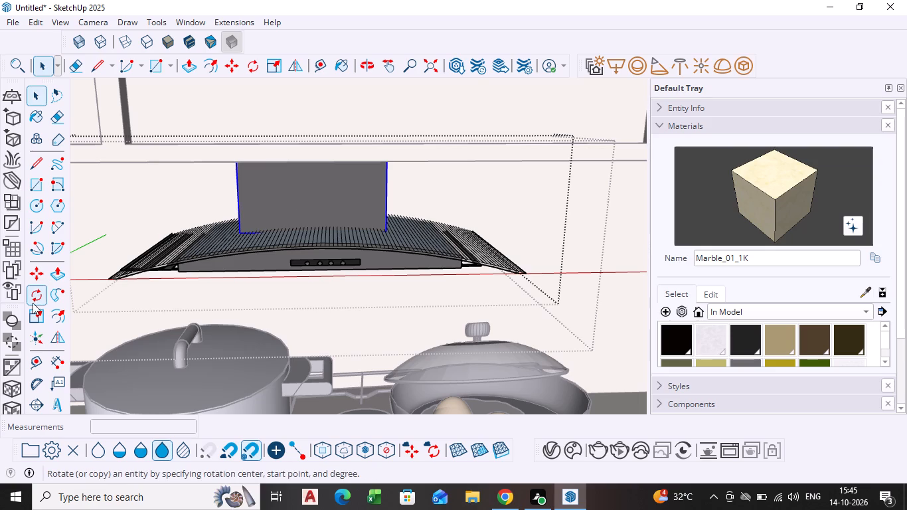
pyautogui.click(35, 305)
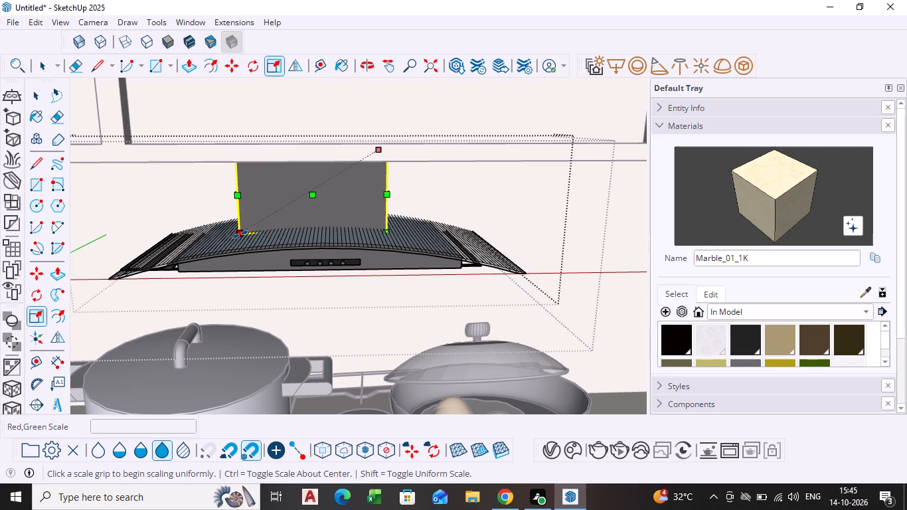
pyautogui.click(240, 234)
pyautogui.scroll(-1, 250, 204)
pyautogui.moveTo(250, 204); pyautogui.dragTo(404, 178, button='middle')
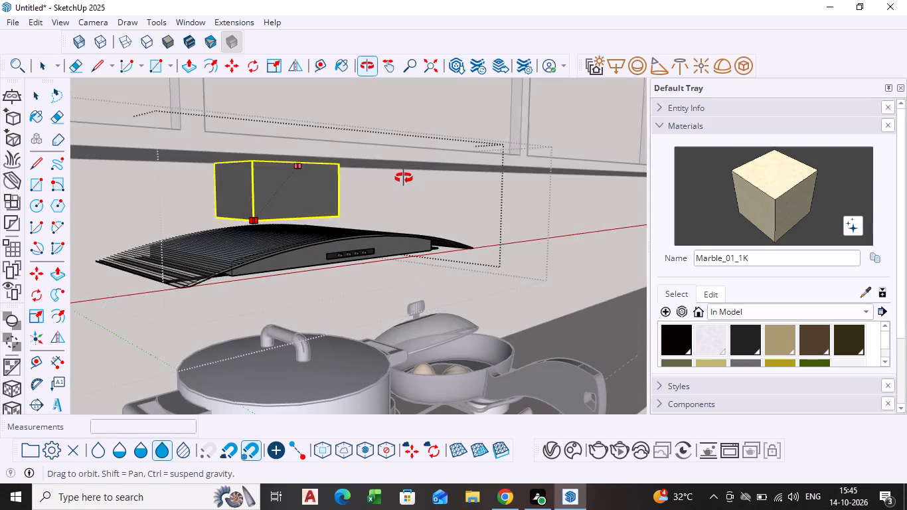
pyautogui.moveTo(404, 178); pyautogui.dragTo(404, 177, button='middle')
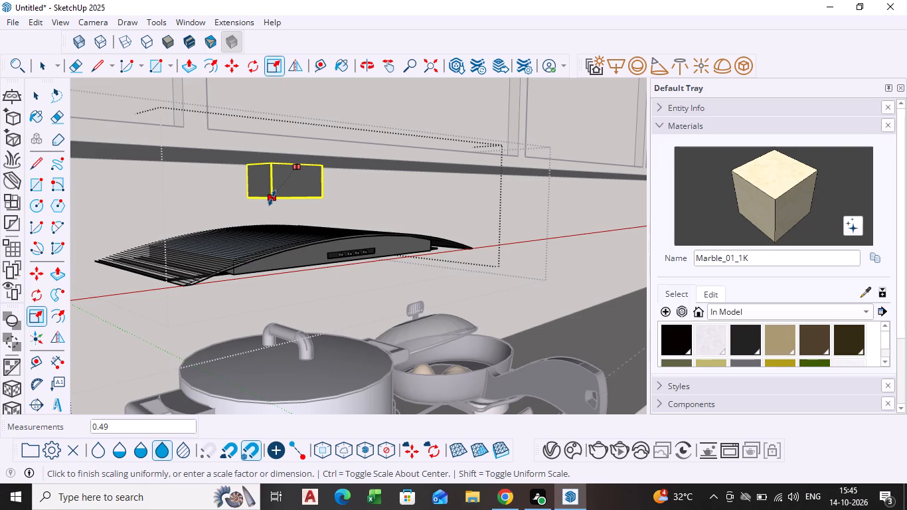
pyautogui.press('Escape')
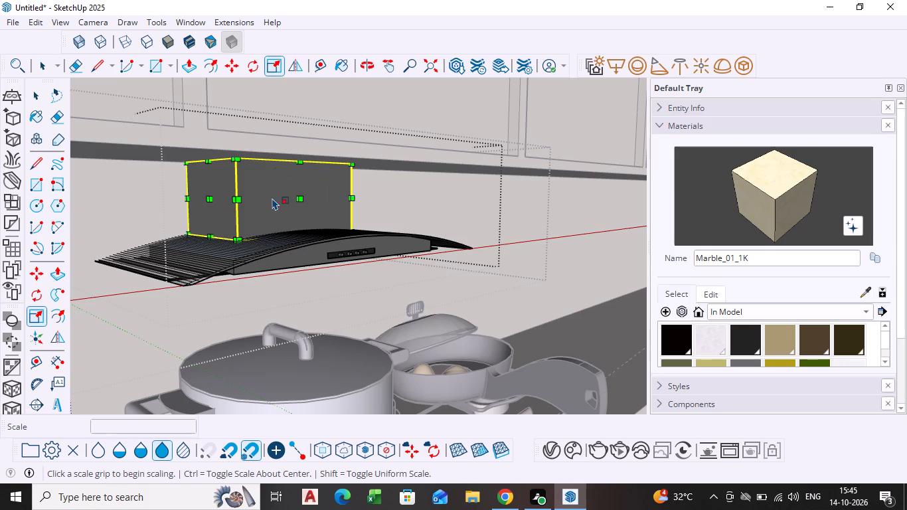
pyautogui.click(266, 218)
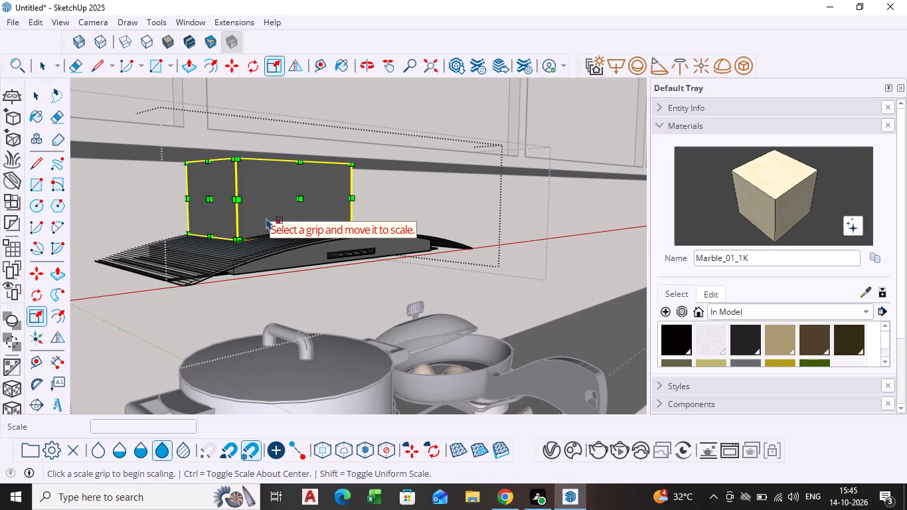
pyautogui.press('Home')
# Delete the box-shaped duct between the hood's canopy and the wall cabinets.
pyautogui.press('space')
pyautogui.click(272, 214)
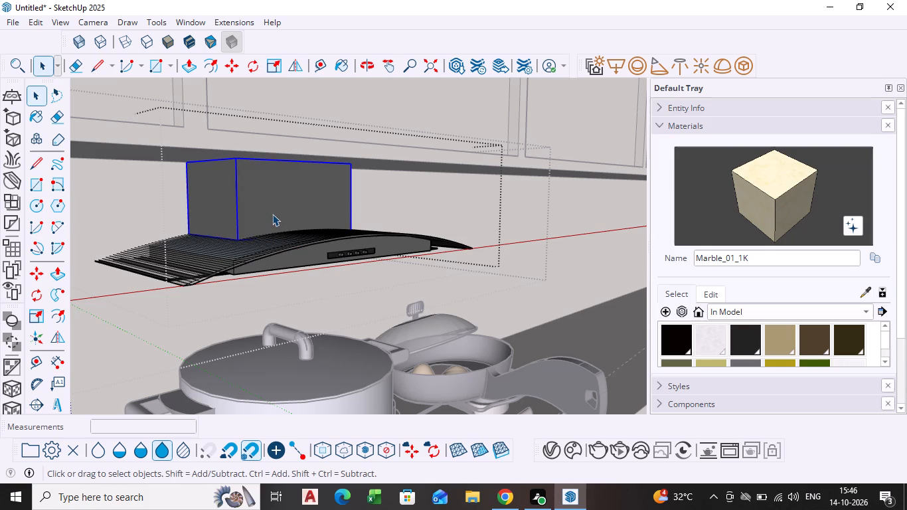
pyautogui.press('Delete')
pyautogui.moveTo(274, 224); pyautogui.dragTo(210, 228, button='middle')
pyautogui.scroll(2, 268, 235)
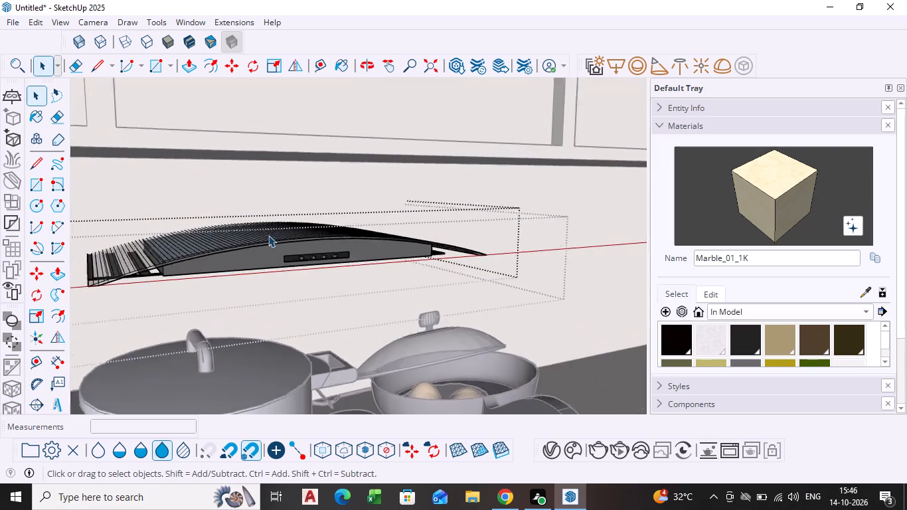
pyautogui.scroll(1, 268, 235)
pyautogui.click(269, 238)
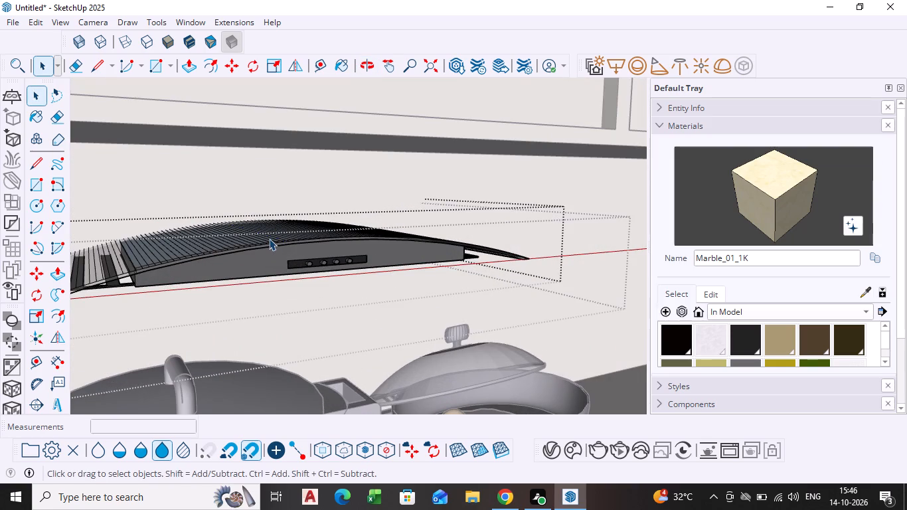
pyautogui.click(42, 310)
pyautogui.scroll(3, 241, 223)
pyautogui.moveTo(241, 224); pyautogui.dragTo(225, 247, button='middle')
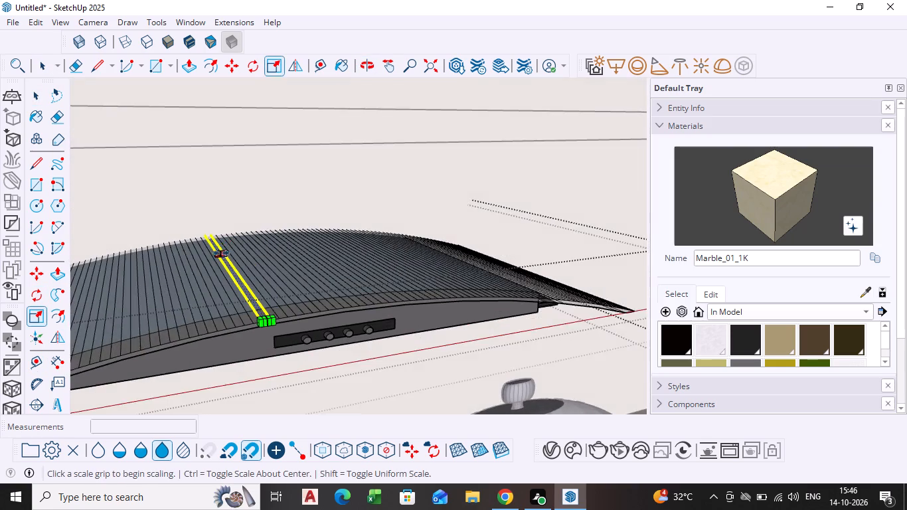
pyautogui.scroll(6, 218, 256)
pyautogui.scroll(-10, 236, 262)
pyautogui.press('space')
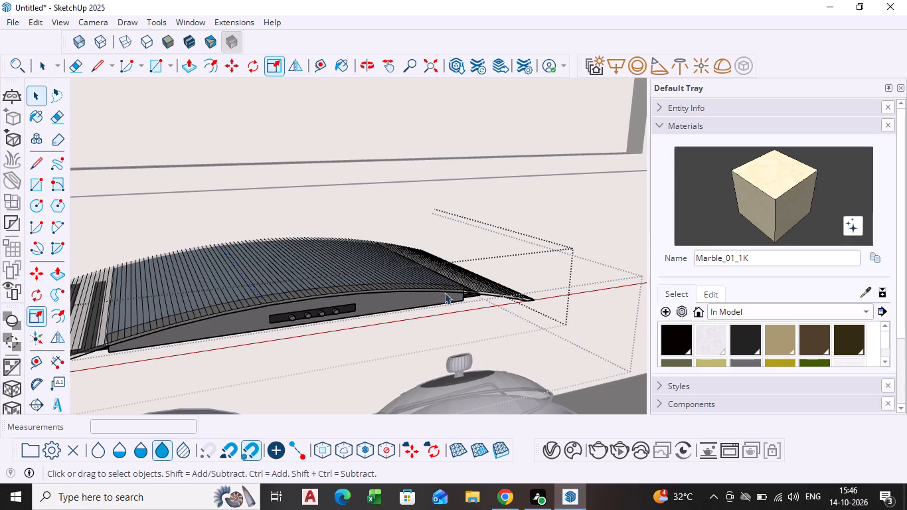
# Scale all of the hood canopy's geometry vertically by a factor of about 3.68.
pyautogui.click(276, 306)
pyautogui.tripleClick(276, 306)
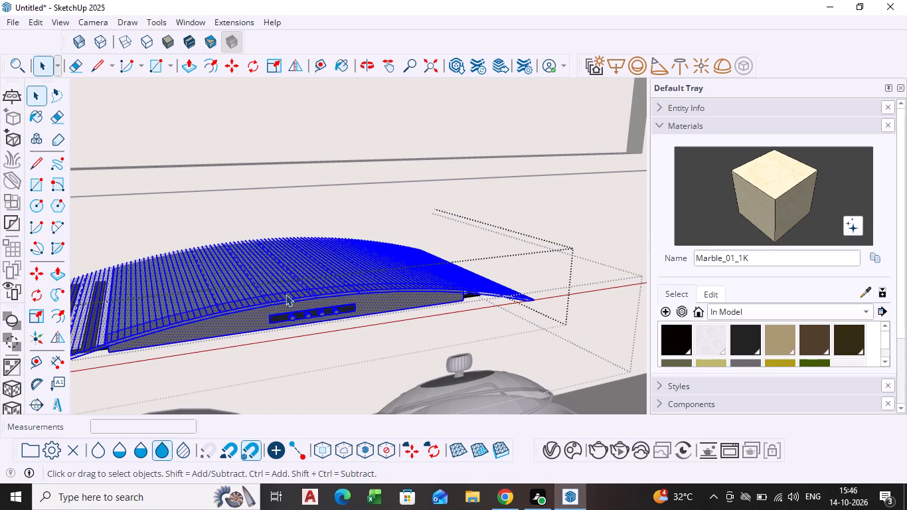
pyautogui.scroll(-1, 250, 301)
pyautogui.moveTo(250, 301); pyautogui.dragTo(347, 259, button='middle')
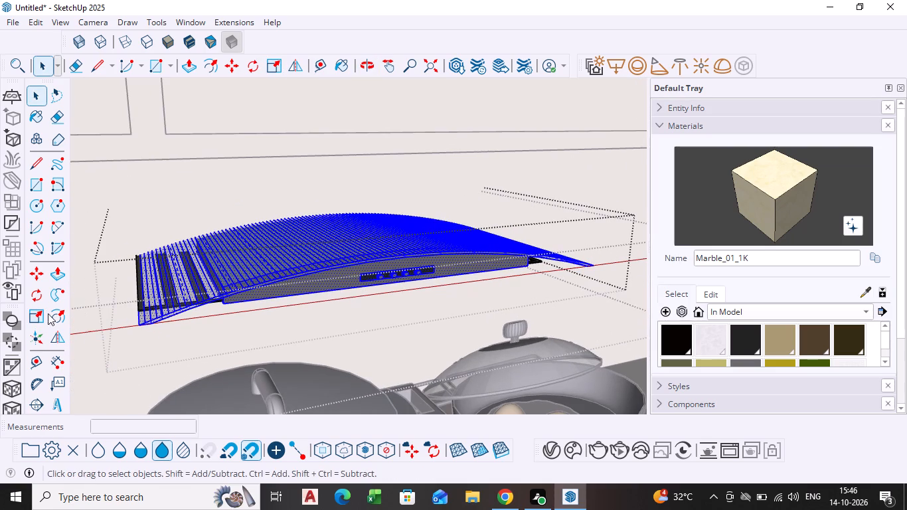
pyautogui.click(41, 315)
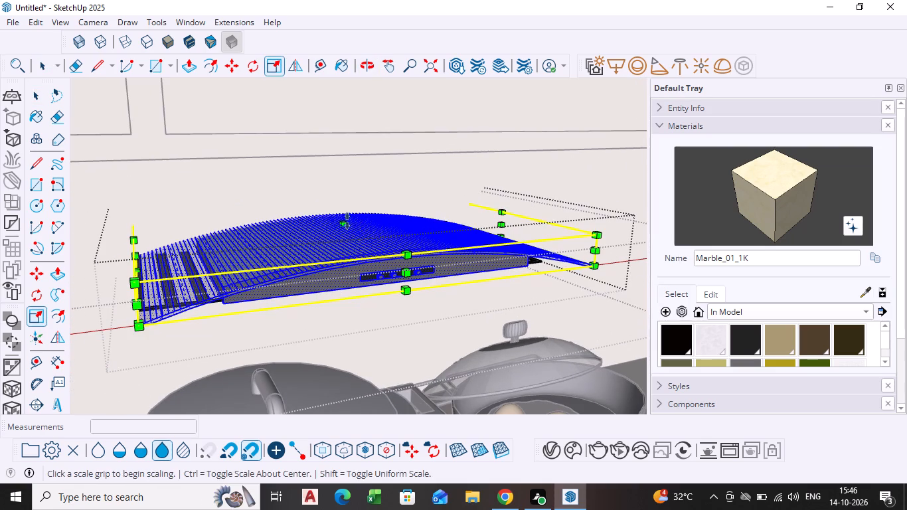
pyautogui.click(347, 223)
pyautogui.click(347, 157)
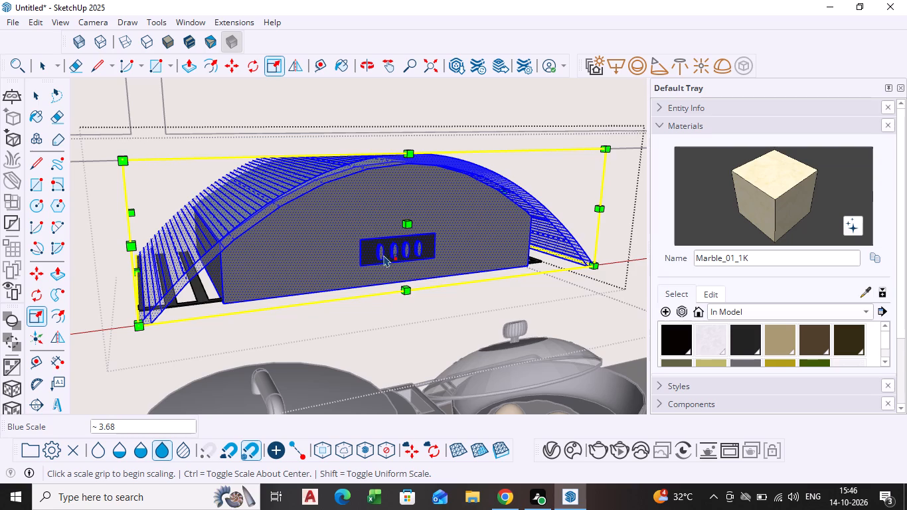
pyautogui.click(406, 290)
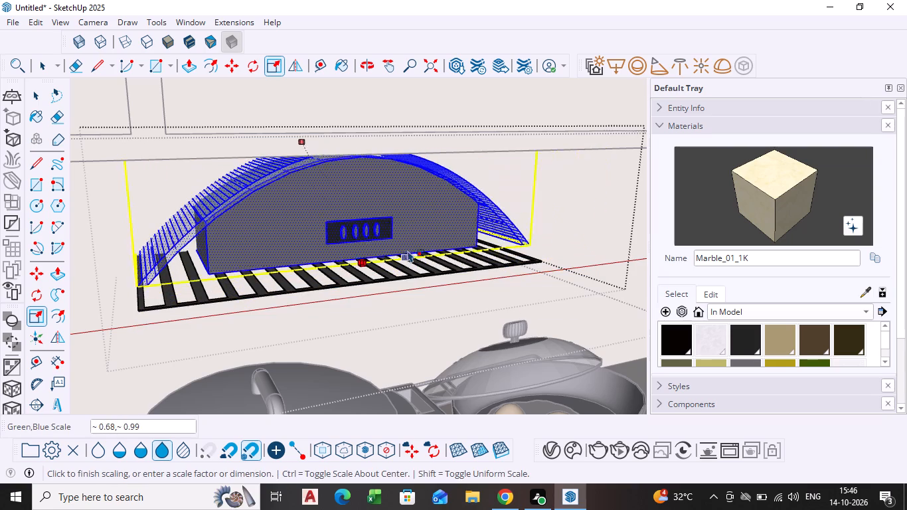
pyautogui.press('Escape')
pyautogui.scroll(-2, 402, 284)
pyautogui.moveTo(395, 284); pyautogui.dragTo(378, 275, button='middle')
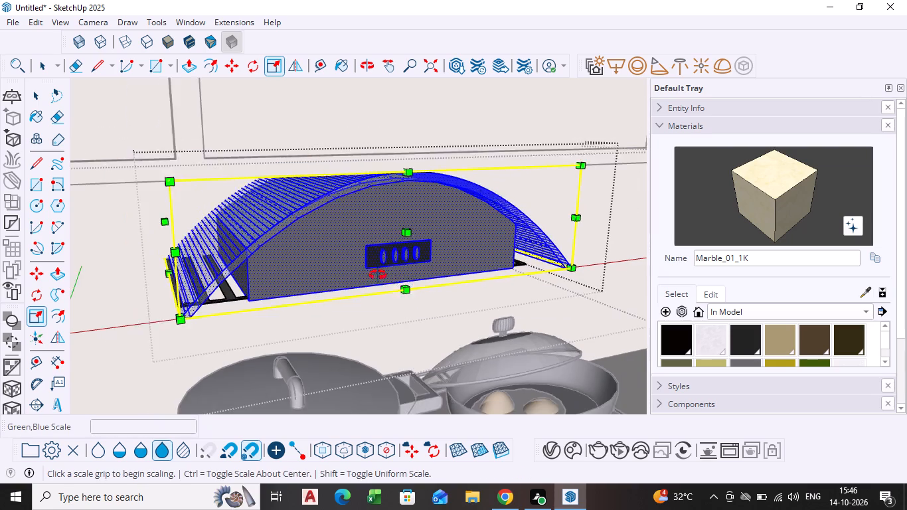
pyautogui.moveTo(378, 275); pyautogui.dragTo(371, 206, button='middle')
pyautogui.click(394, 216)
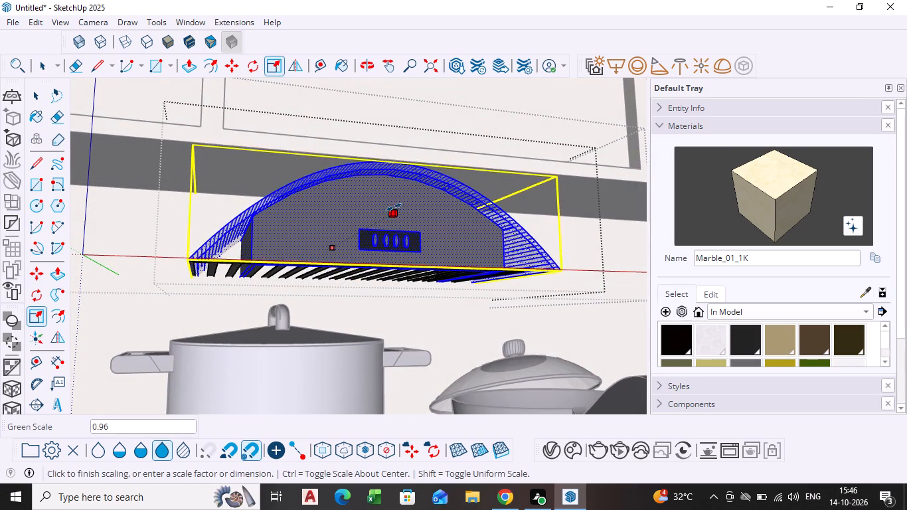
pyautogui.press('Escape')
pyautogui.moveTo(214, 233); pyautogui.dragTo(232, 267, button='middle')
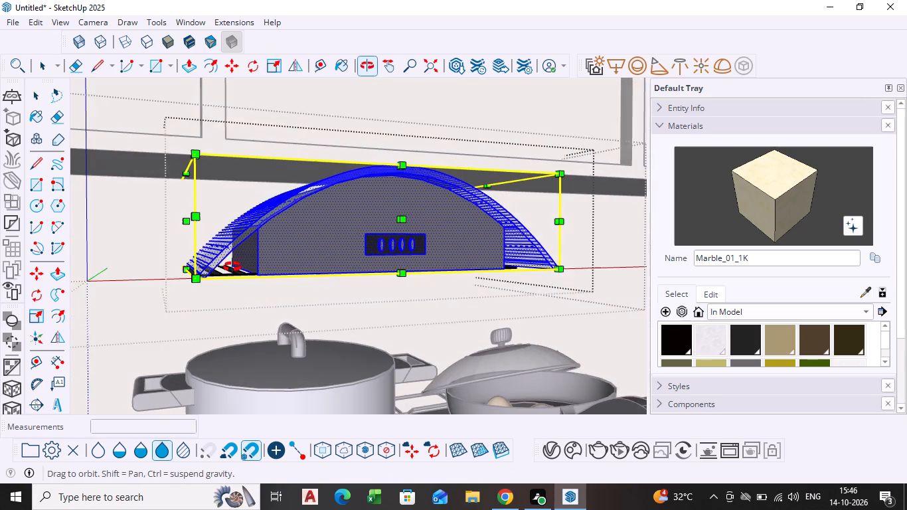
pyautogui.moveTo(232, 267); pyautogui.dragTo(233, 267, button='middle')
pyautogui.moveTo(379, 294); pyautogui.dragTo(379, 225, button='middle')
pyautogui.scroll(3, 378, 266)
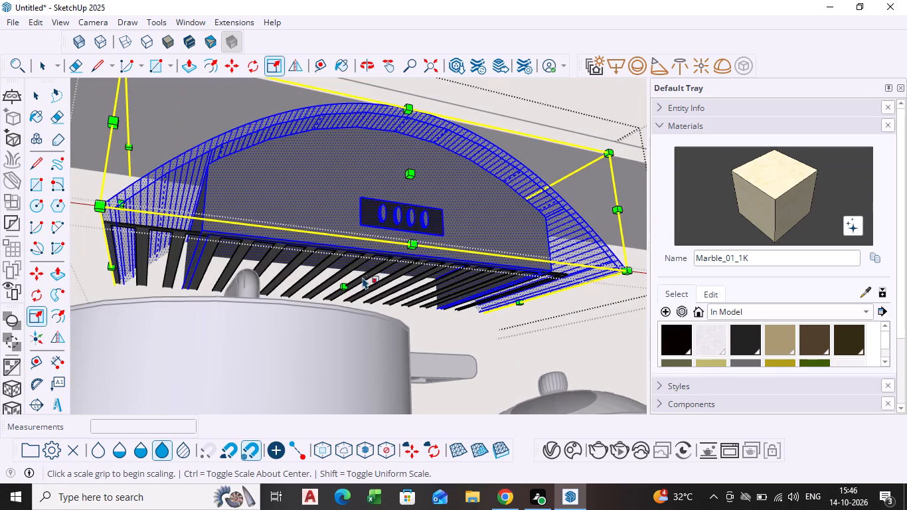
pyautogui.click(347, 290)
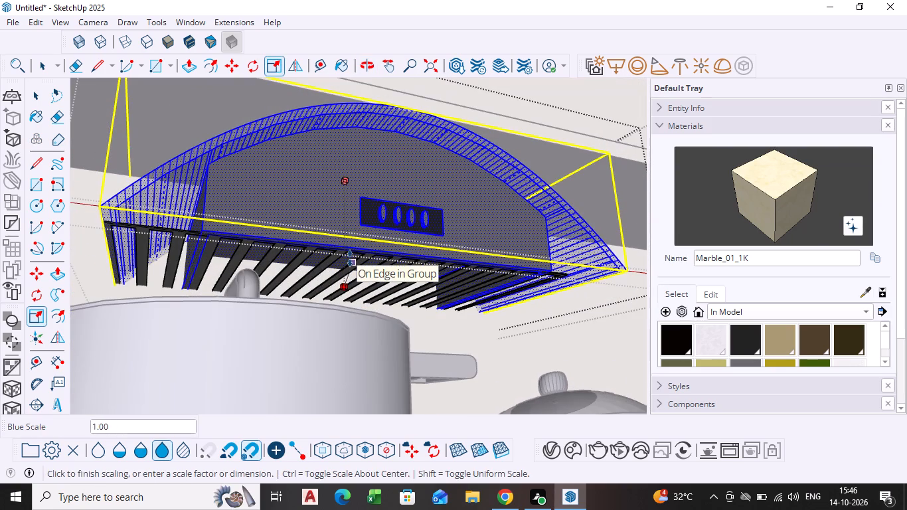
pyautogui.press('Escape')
# Scale the canopy from its lower front edge by 0.89 in depth and 0.72 in height.
pyautogui.moveTo(347, 249); pyautogui.dragTo(314, 289, button='middle')
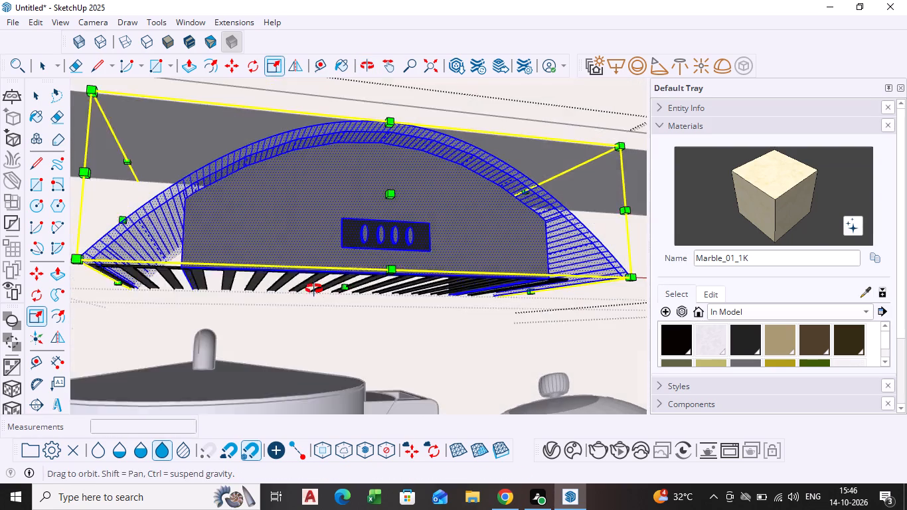
pyautogui.moveTo(314, 289); pyautogui.dragTo(313, 291, button='middle')
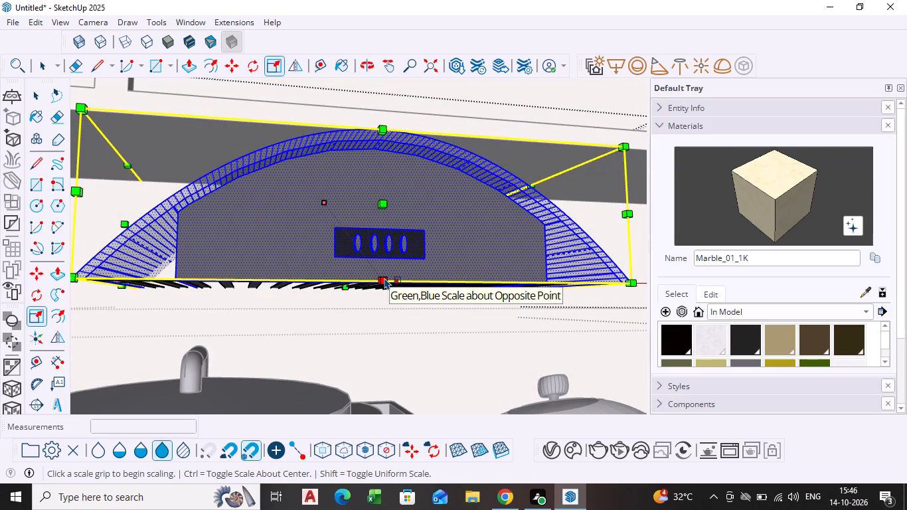
pyautogui.scroll(-4, 369, 260)
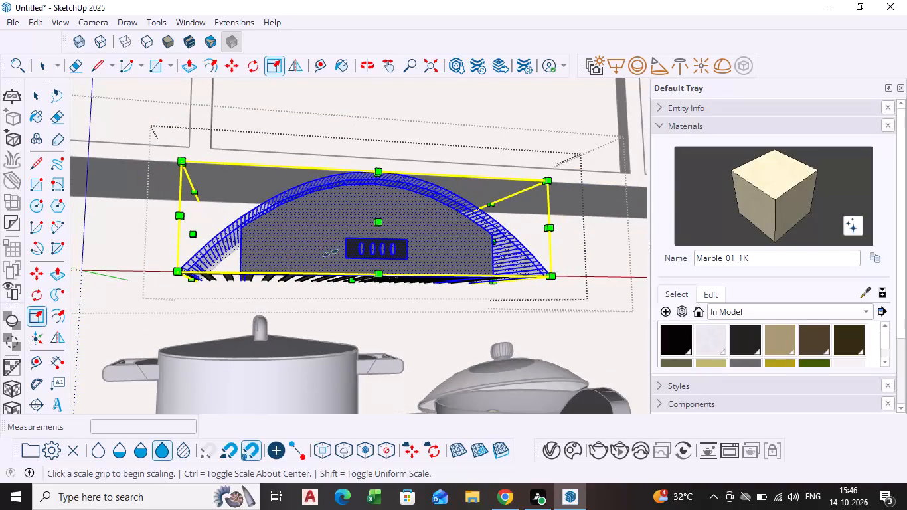
pyautogui.moveTo(369, 283); pyautogui.dragTo(291, 240, button='middle')
pyautogui.scroll(4, 373, 252)
pyautogui.click(353, 266)
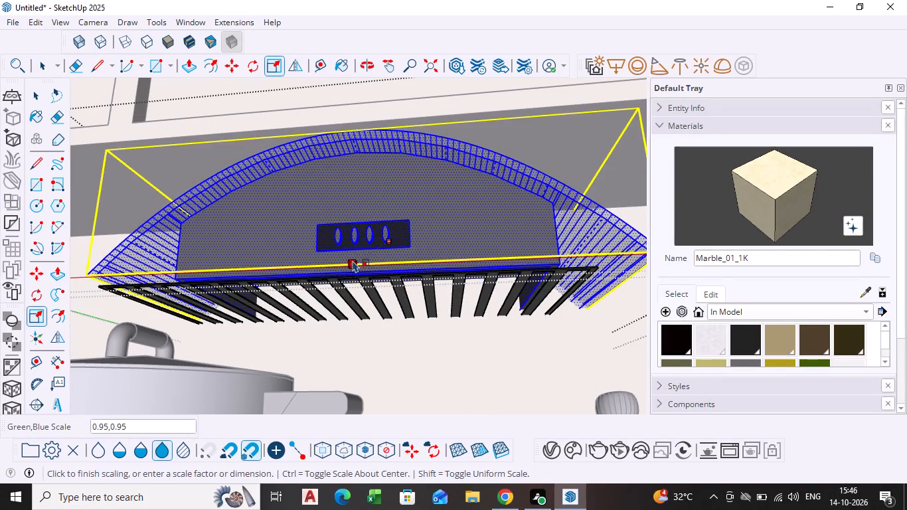
pyautogui.click(357, 238)
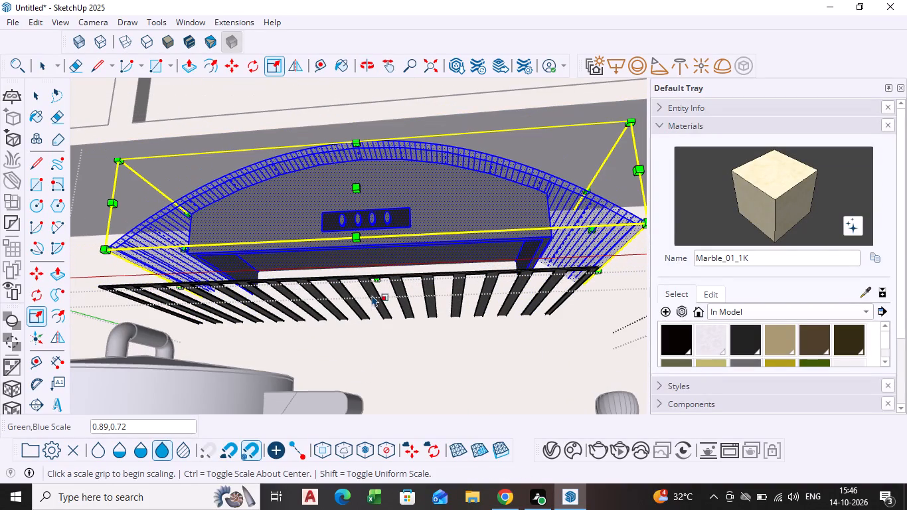
# Open the slatted grille under the canopy and scale its front edge up to the canopy, about 0.91 in depth and -34.29 in height.
pyautogui.click(372, 299)
pyautogui.press('space')
pyautogui.click(371, 305)
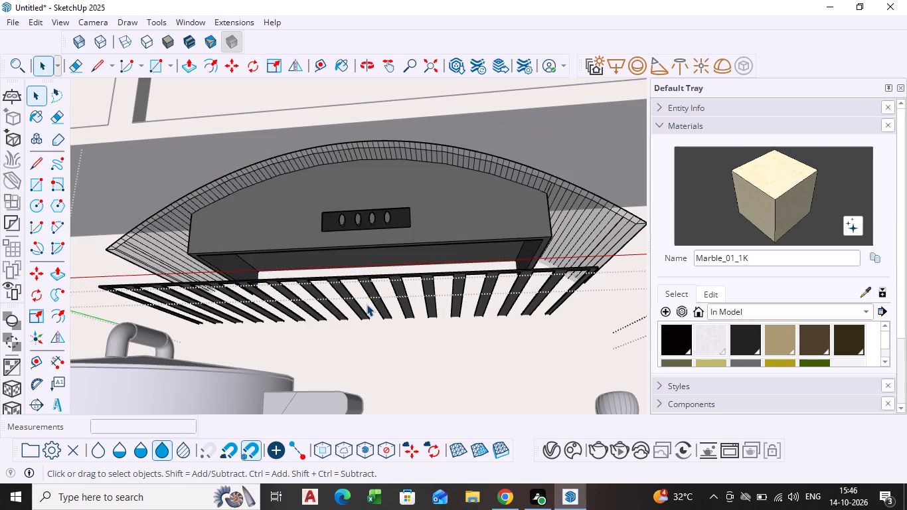
pyautogui.doubleClick(367, 304)
pyautogui.doubleClick(367, 304)
pyautogui.doubleClick(363, 299)
pyautogui.scroll(-4, 363, 298)
pyautogui.moveTo(357, 297); pyautogui.dragTo(357, 386, button='middle')
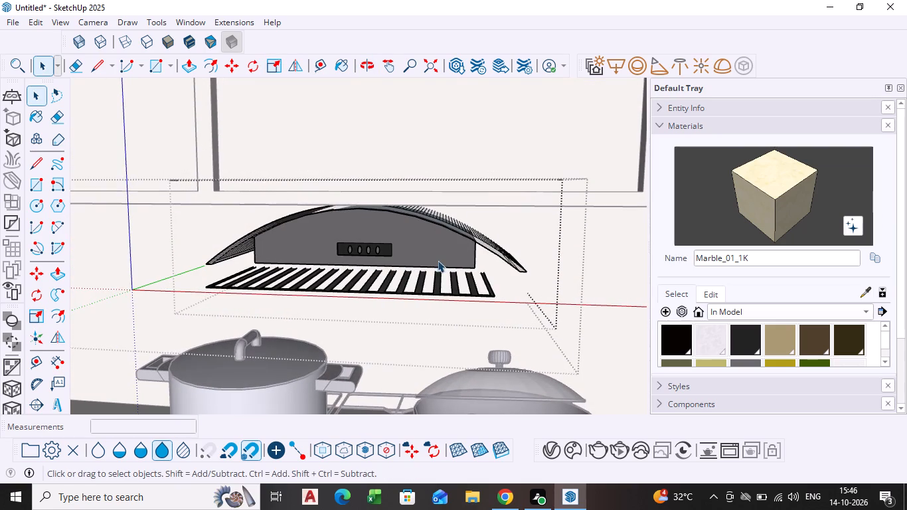
pyautogui.scroll(-4, 439, 258)
pyautogui.tripleClick(418, 283)
pyautogui.scroll(1, 416, 283)
pyautogui.moveTo(416, 282); pyautogui.dragTo(430, 203, button='middle')
pyautogui.scroll(4, 382, 264)
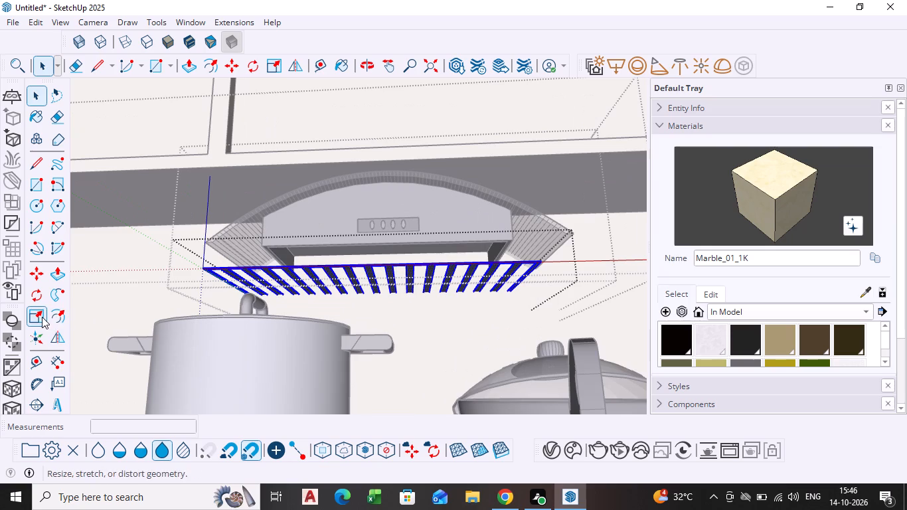
pyautogui.click(42, 317)
pyautogui.scroll(4, 267, 290)
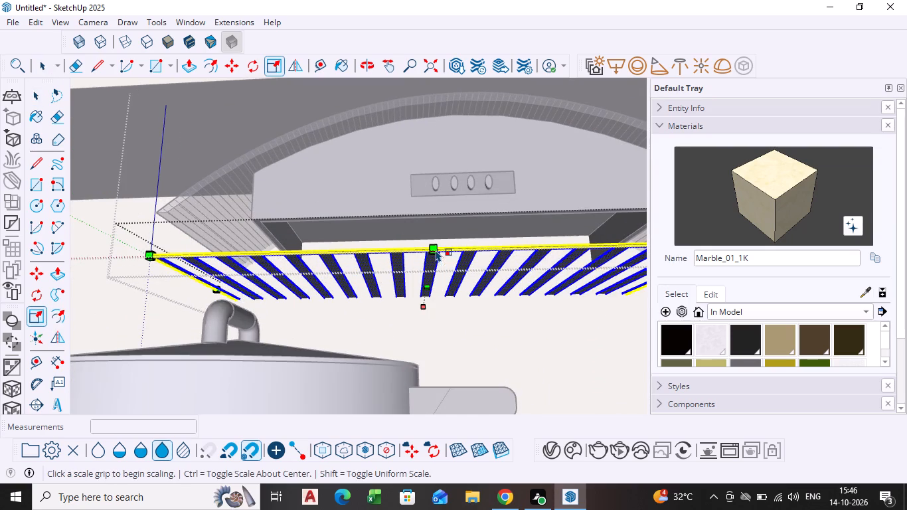
pyautogui.click(436, 250)
pyautogui.click(440, 216)
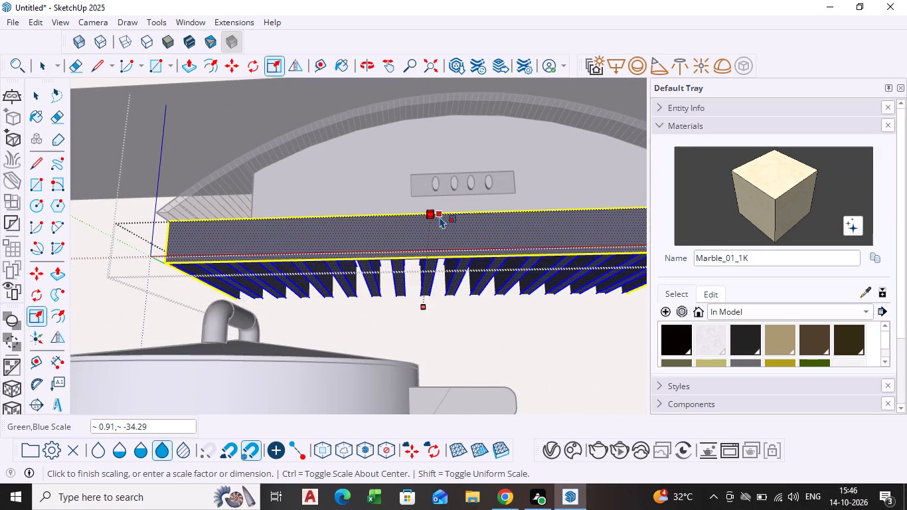
# Scale the grille from its underside to about 0.37 of its height, and leave its group.
pyautogui.click(432, 290)
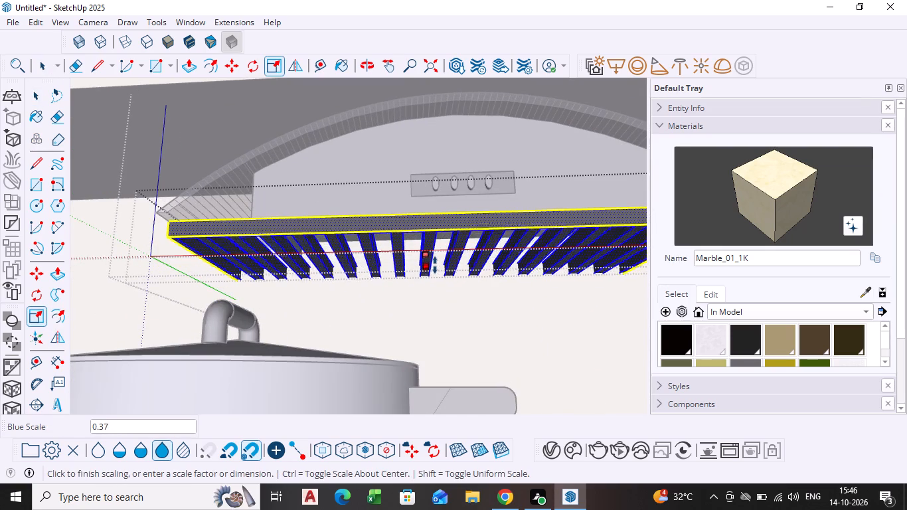
pyautogui.click(435, 265)
pyautogui.scroll(-4, 432, 289)
pyautogui.press('space')
pyautogui.scroll(-4, 426, 298)
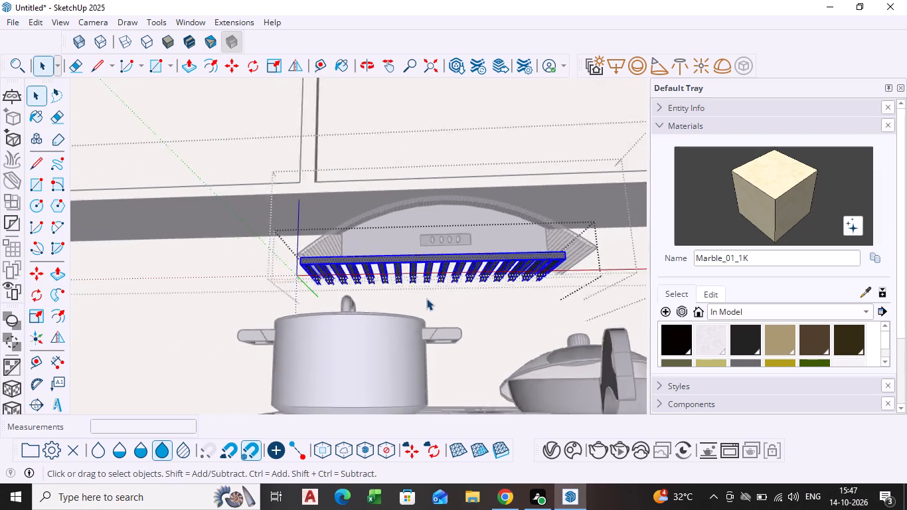
pyautogui.moveTo(426, 298); pyautogui.dragTo(426, 355, button='middle')
pyautogui.scroll(1, 429, 347)
pyautogui.scroll(-13, 511, 291)
pyautogui.scroll(-2, 423, 318)
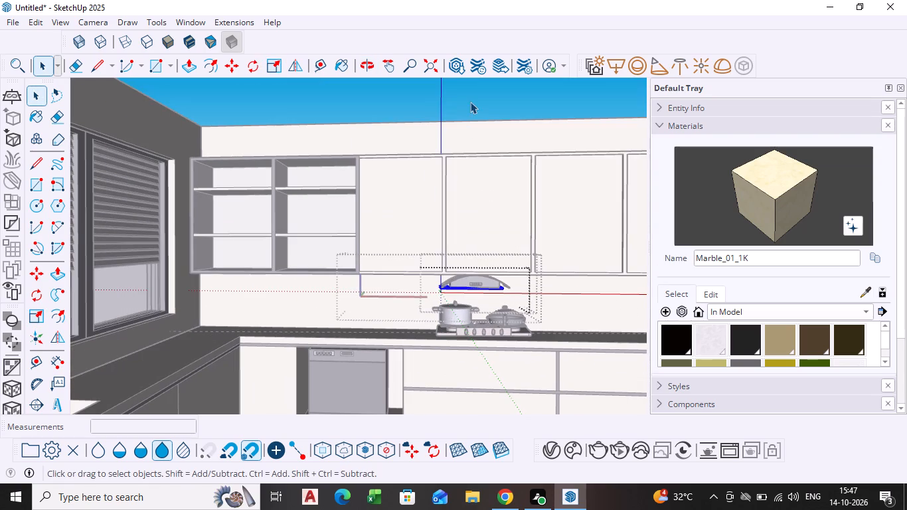
pyautogui.click(470, 102)
# Widen the grille along the red axis by a factor of about 1.08 so its right end reaches the canopy's tip.
pyautogui.scroll(3, 478, 291)
pyautogui.moveTo(477, 307); pyautogui.dragTo(457, 322, button='middle')
pyautogui.scroll(5, 458, 296)
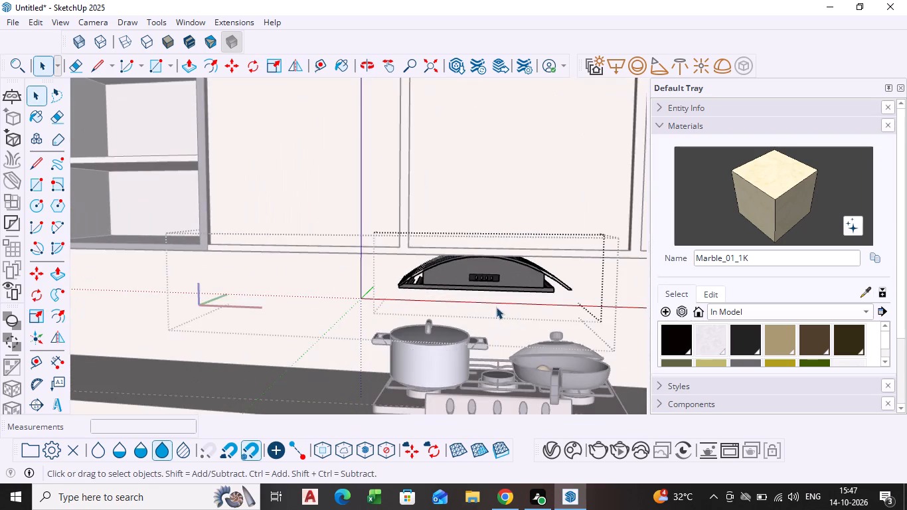
pyautogui.moveTo(497, 307); pyautogui.dragTo(455, 229, button='middle')
pyautogui.scroll(4, 465, 250)
pyautogui.moveTo(590, 264); pyautogui.dragTo(528, 297, button='middle')
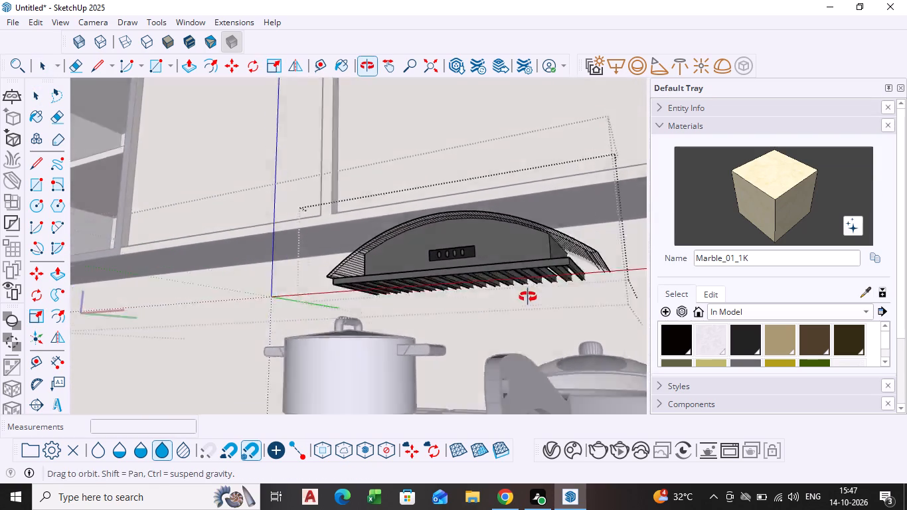
pyautogui.moveTo(528, 297); pyautogui.dragTo(499, 316, button='middle')
pyautogui.scroll(3, 499, 315)
pyautogui.tripleClick(473, 325)
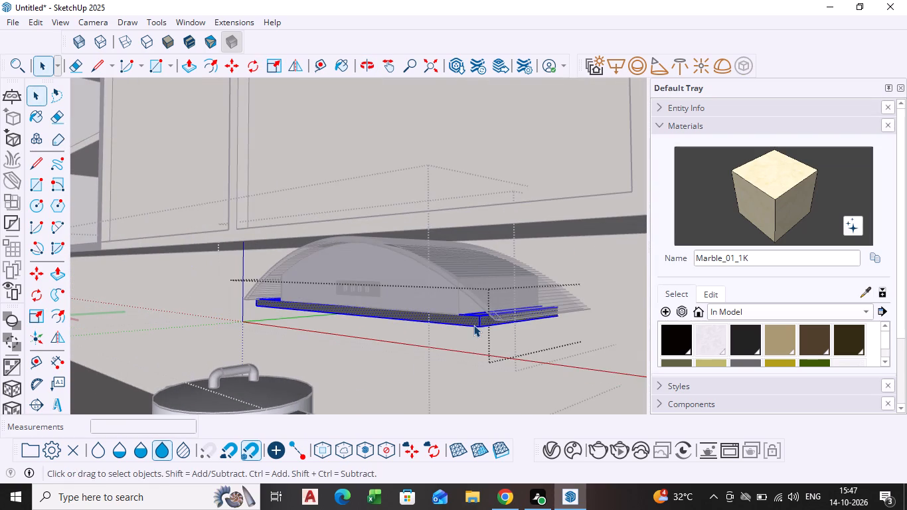
pyautogui.moveTo(460, 328); pyautogui.dragTo(538, 325, button='middle')
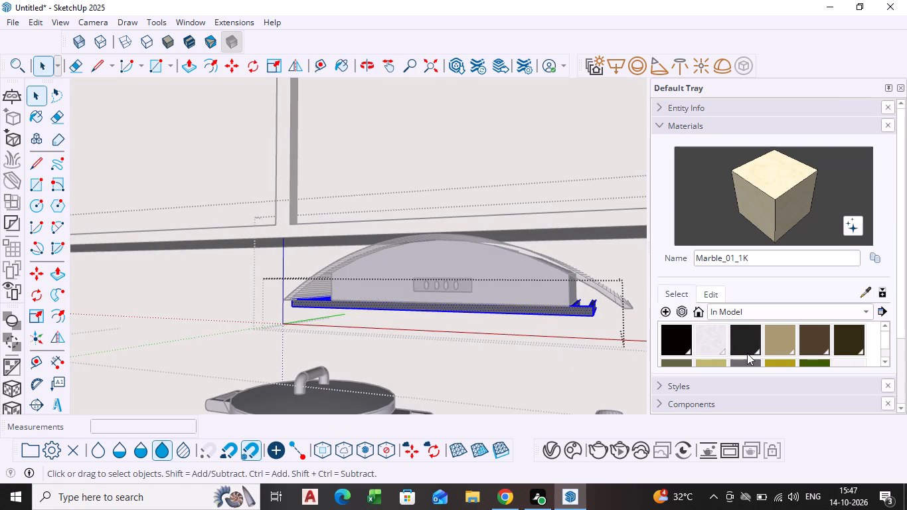
pyautogui.keyDown('shift'); pyautogui.moveTo(744, 353); pyautogui.dragTo(695, 331, button='middle'); pyautogui.keyUp('shift')
pyautogui.scroll(-1, 488, 286)
pyautogui.keyDown('shift'); pyautogui.moveTo(487, 286); pyautogui.dragTo(430, 270, button='middle'); pyautogui.keyUp('shift')
pyautogui.scroll(4, 489, 305)
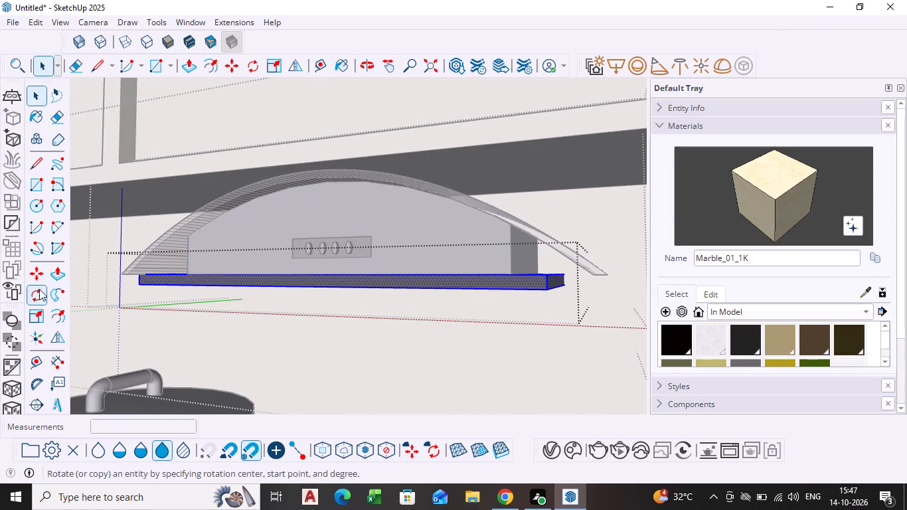
pyautogui.click(39, 316)
pyautogui.moveTo(451, 319); pyautogui.dragTo(397, 328, button='middle')
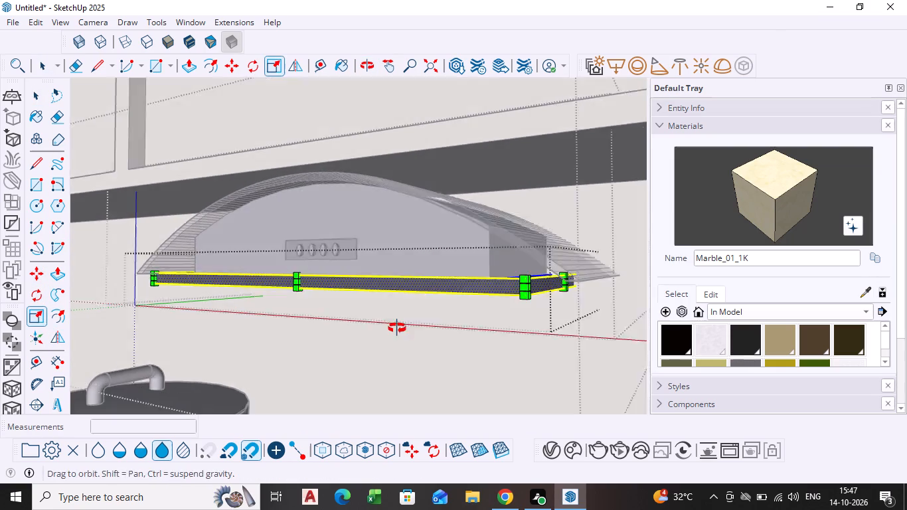
pyautogui.moveTo(397, 328); pyautogui.dragTo(394, 329, button='middle')
pyautogui.scroll(4, 596, 284)
pyautogui.moveTo(568, 294); pyautogui.dragTo(567, 270, button='middle')
pyautogui.scroll(5, 554, 261)
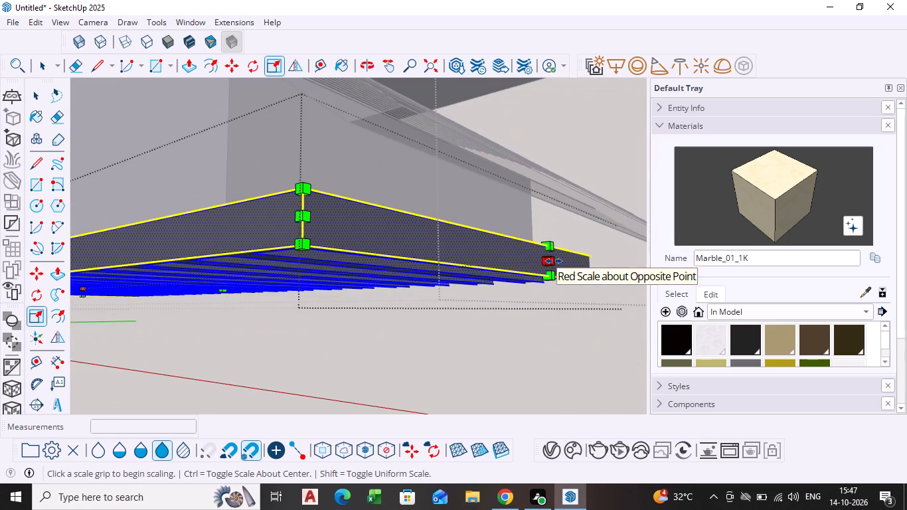
pyautogui.click(554, 261)
pyautogui.scroll(-10, 606, 256)
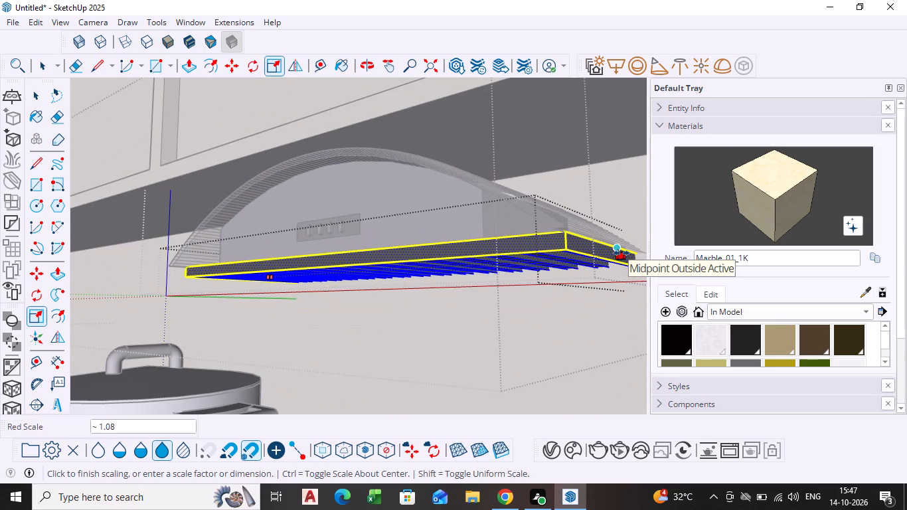
pyautogui.click(621, 253)
# Widen the grille along the red axis by a factor of about 1.01 so its left end meets the canopy's tip.
pyautogui.moveTo(390, 294); pyautogui.dragTo(536, 315, button='middle')
pyautogui.scroll(2, 384, 304)
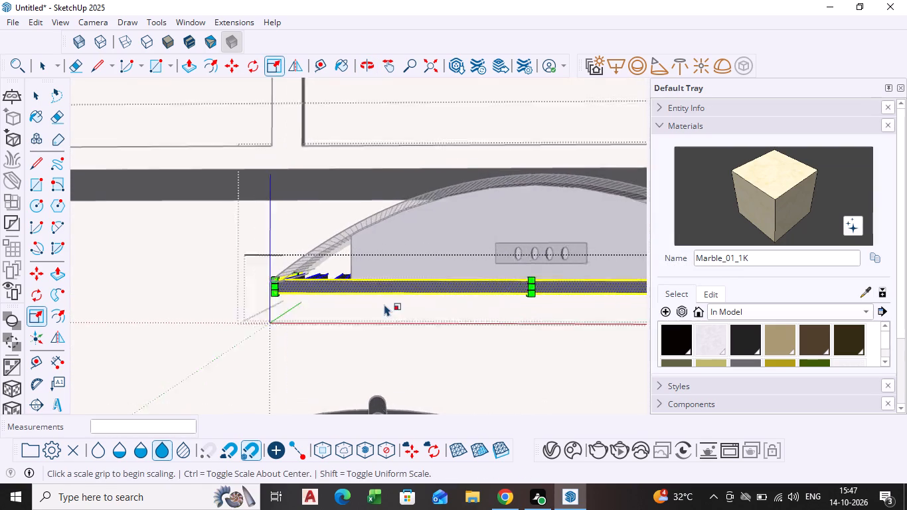
pyautogui.scroll(1, 384, 304)
pyautogui.moveTo(380, 304); pyautogui.dragTo(570, 296, button='middle')
pyautogui.scroll(3, 289, 287)
pyautogui.scroll(-1, 296, 272)
pyautogui.moveTo(296, 272); pyautogui.dragTo(252, 305, button='middle')
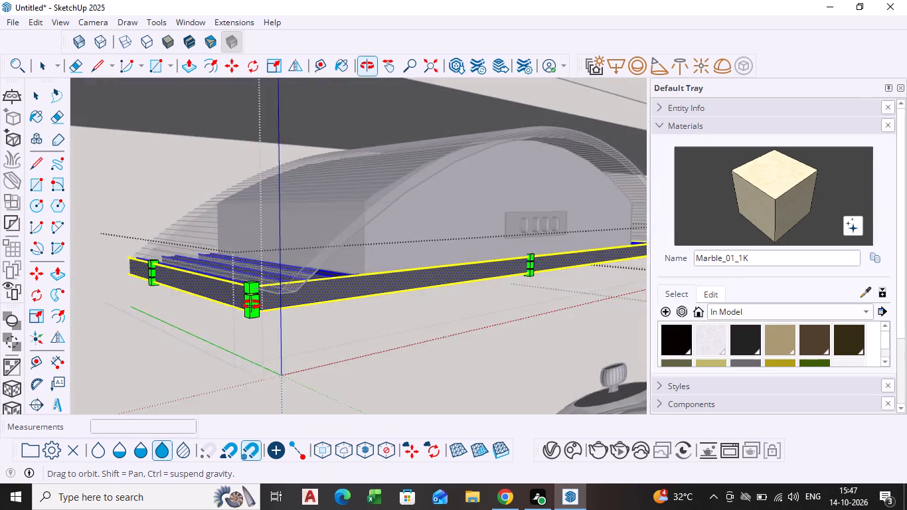
pyautogui.moveTo(252, 305); pyautogui.dragTo(228, 312, button='middle')
pyautogui.scroll(3, 216, 310)
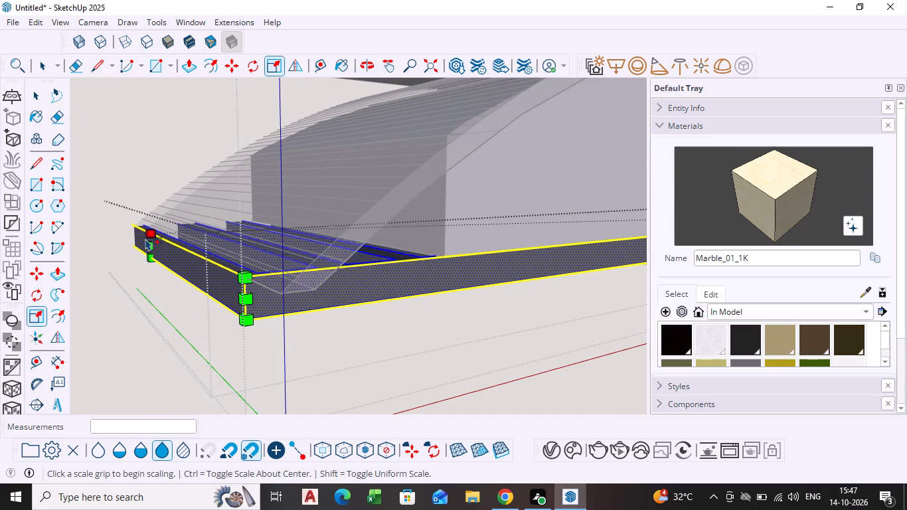
pyautogui.click(145, 244)
pyautogui.click(146, 247)
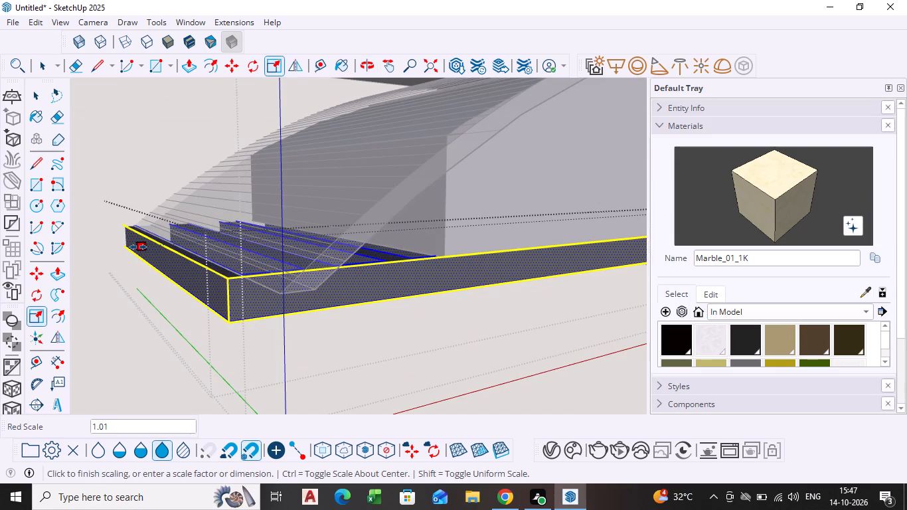
pyautogui.click(138, 247)
pyautogui.press('space')
pyautogui.scroll(-9, 139, 250)
pyautogui.scroll(-3, 423, 302)
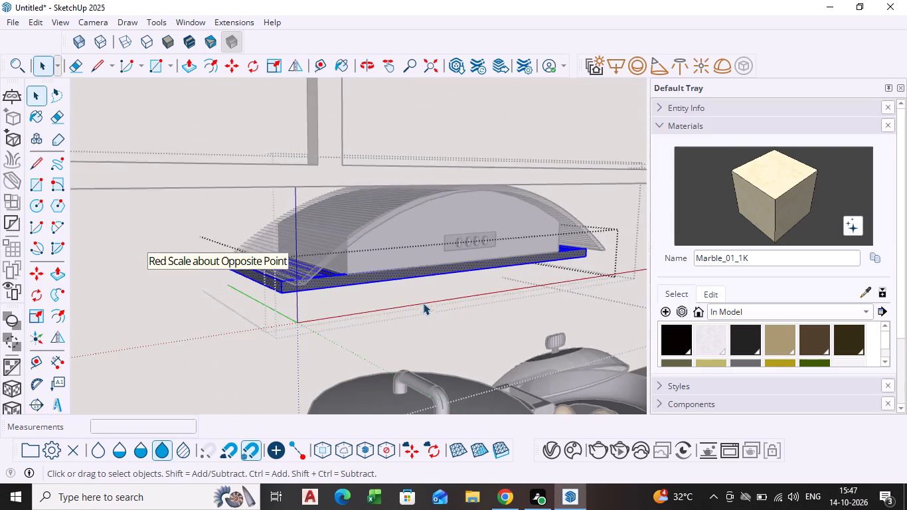
# Scale the grille's front rim down from its top edge to 0.40 of its height, and leave the hood's nested groups.
pyautogui.moveTo(423, 303); pyautogui.dragTo(310, 274, button='middle')
pyautogui.scroll(-5, 388, 273)
pyautogui.scroll(3, 396, 255)
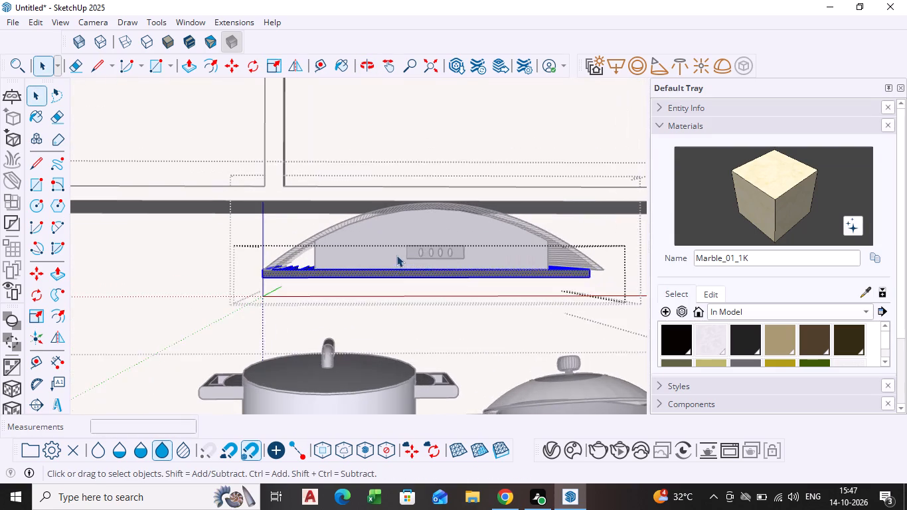
pyautogui.scroll(4, 393, 275)
pyautogui.click(392, 275)
pyautogui.scroll(3, 392, 275)
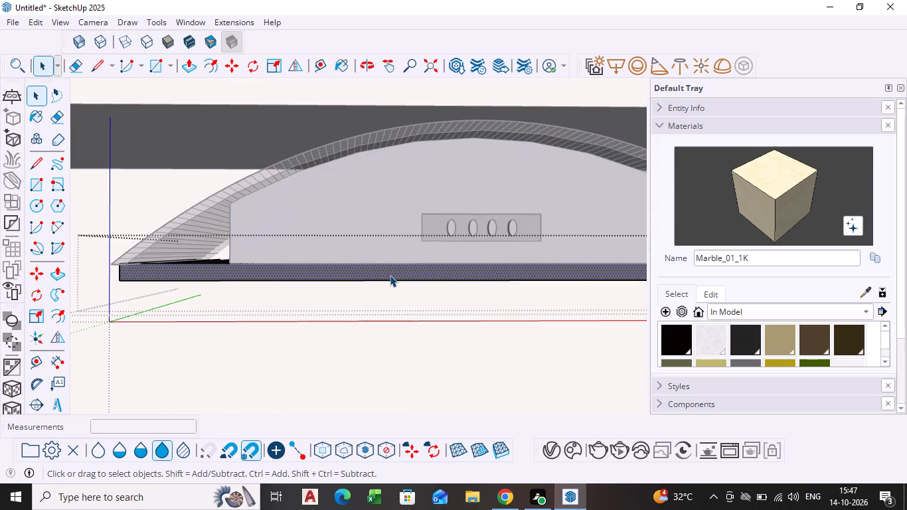
pyautogui.click(36, 316)
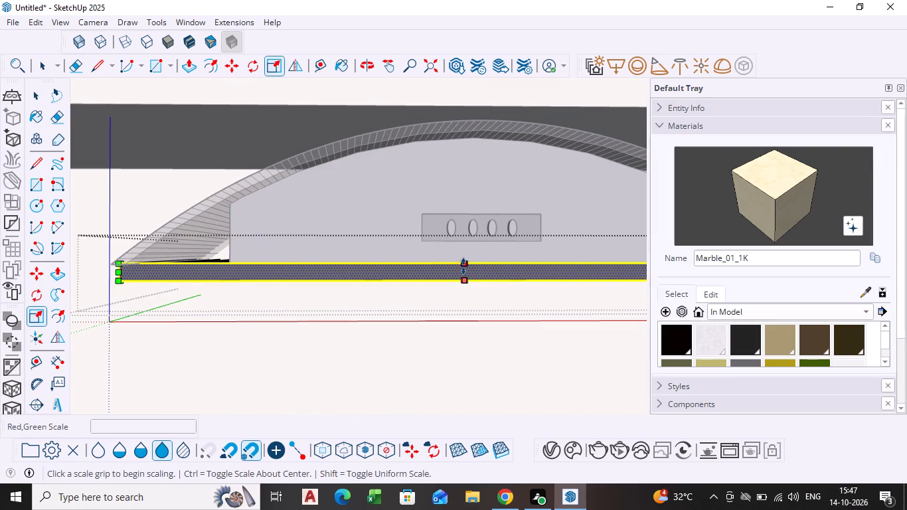
pyautogui.click(463, 266)
pyautogui.click(467, 274)
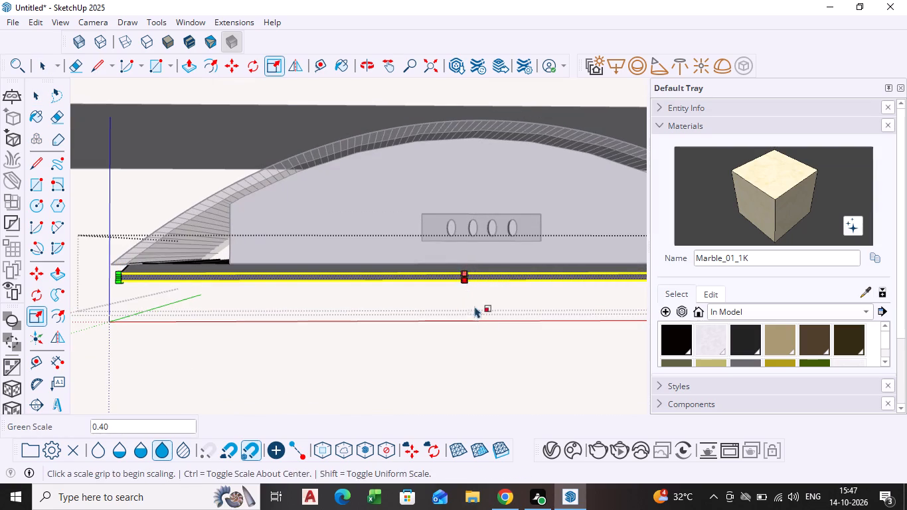
pyautogui.press('space')
pyautogui.click(469, 351)
pyautogui.scroll(-5, 469, 351)
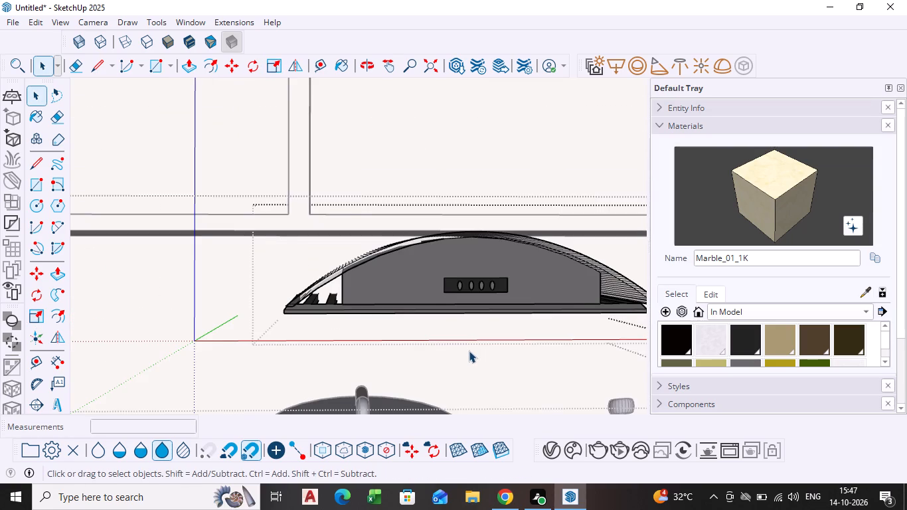
pyautogui.scroll(-1, 469, 351)
pyautogui.moveTo(467, 351); pyautogui.dragTo(412, 272, button='middle')
pyautogui.scroll(-1, 439, 236)
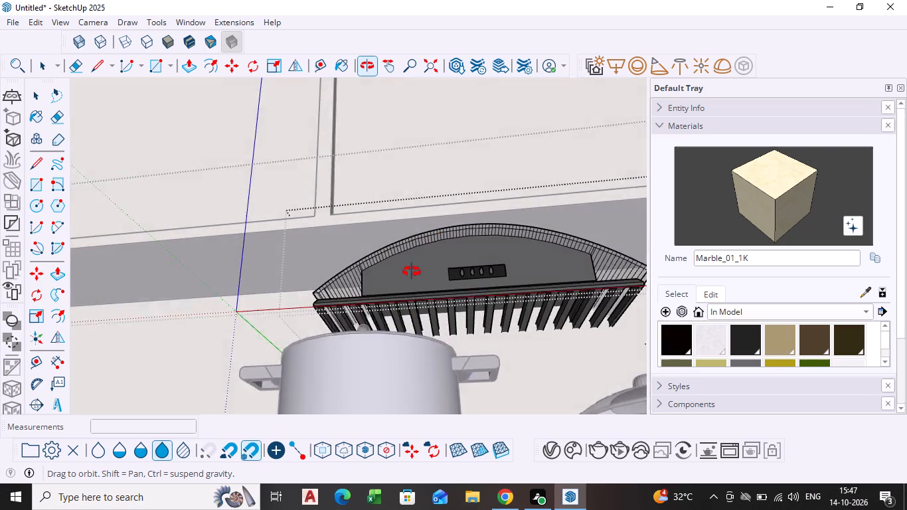
pyautogui.moveTo(412, 272); pyautogui.dragTo(402, 297, button='middle')
pyautogui.scroll(-16, 402, 307)
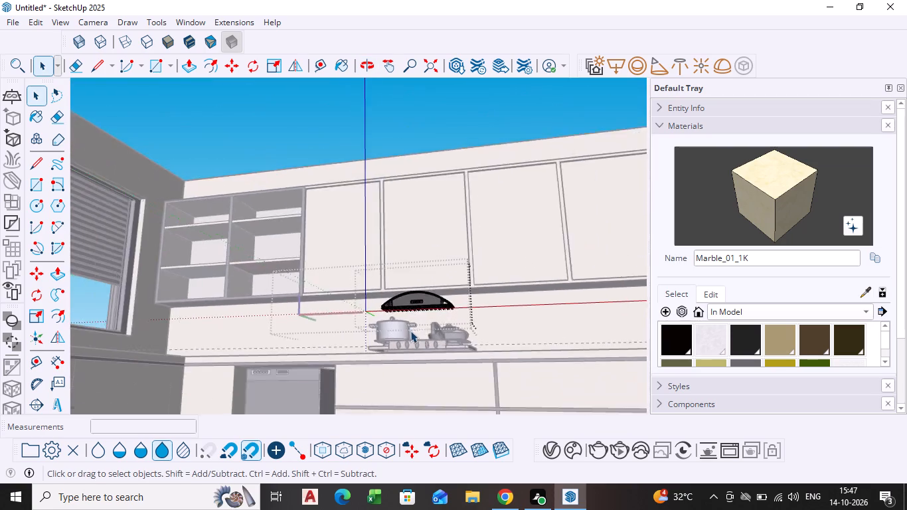
pyautogui.scroll(-5, 410, 331)
pyautogui.moveTo(418, 336); pyautogui.dragTo(441, 405, button='middle')
pyautogui.click(466, 177)
pyautogui.moveTo(433, 337); pyautogui.dragTo(489, 369, button='middle')
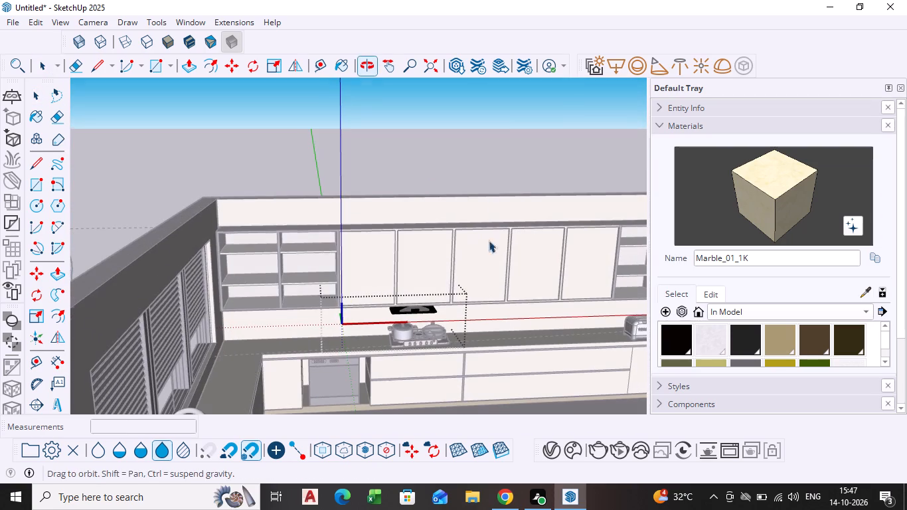
pyautogui.click(507, 124)
# Move the whole chimney hood forward out of the back wall, keeping it above the hob.
pyautogui.scroll(4, 382, 331)
pyautogui.moveTo(386, 342); pyautogui.dragTo(374, 321, button='middle')
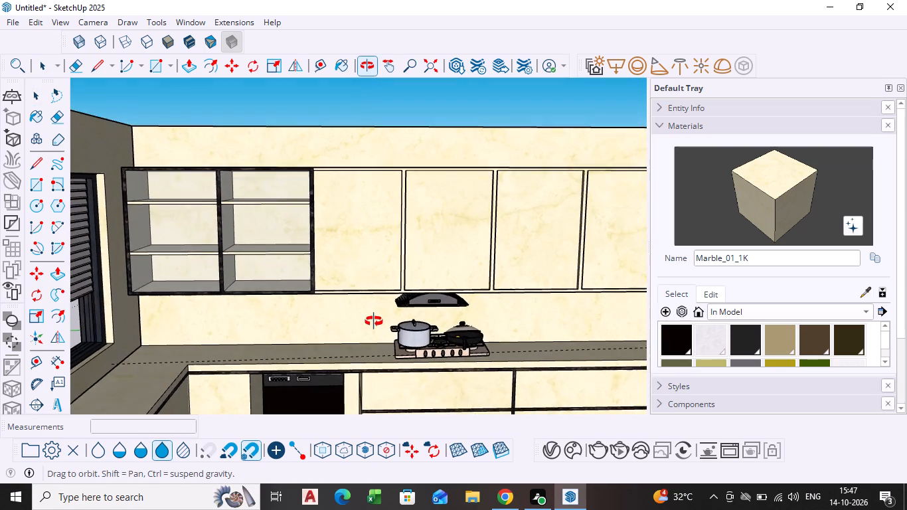
pyautogui.moveTo(374, 321); pyautogui.dragTo(347, 310, button='middle')
pyautogui.moveTo(452, 307); pyautogui.dragTo(446, 251, button='middle')
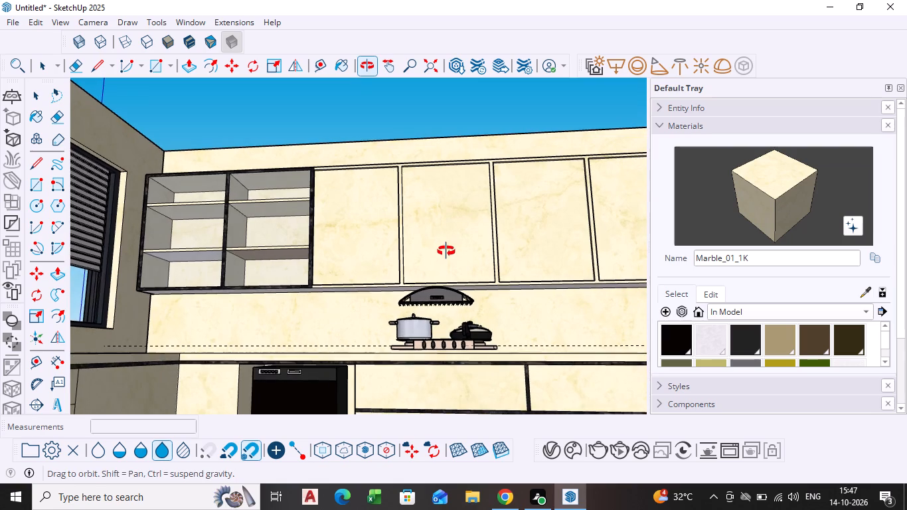
pyautogui.moveTo(446, 251); pyautogui.dragTo(446, 250, button='middle')
pyautogui.scroll(9, 422, 309)
pyautogui.moveTo(439, 258); pyautogui.dragTo(428, 211, button='middle')
pyautogui.click(429, 313)
pyautogui.moveTo(416, 316); pyautogui.dragTo(523, 302, button='middle')
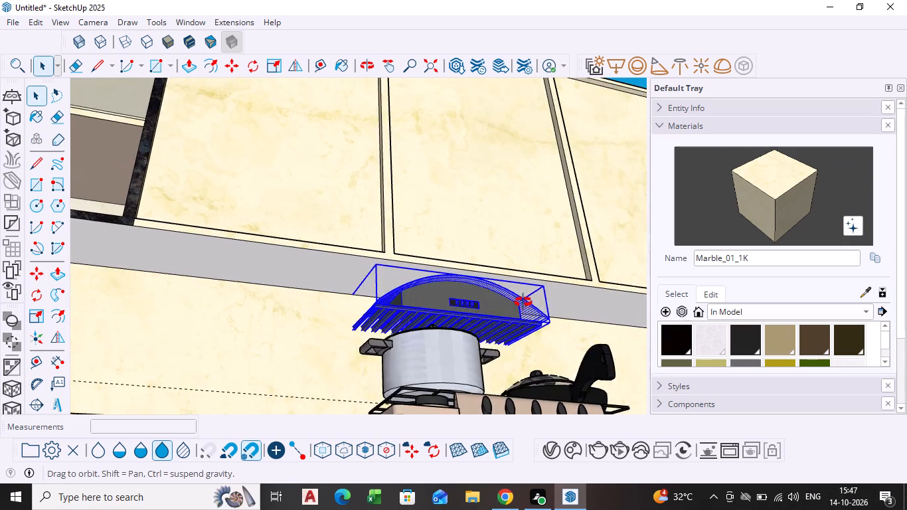
pyautogui.moveTo(523, 302); pyautogui.dragTo(578, 325, button='middle')
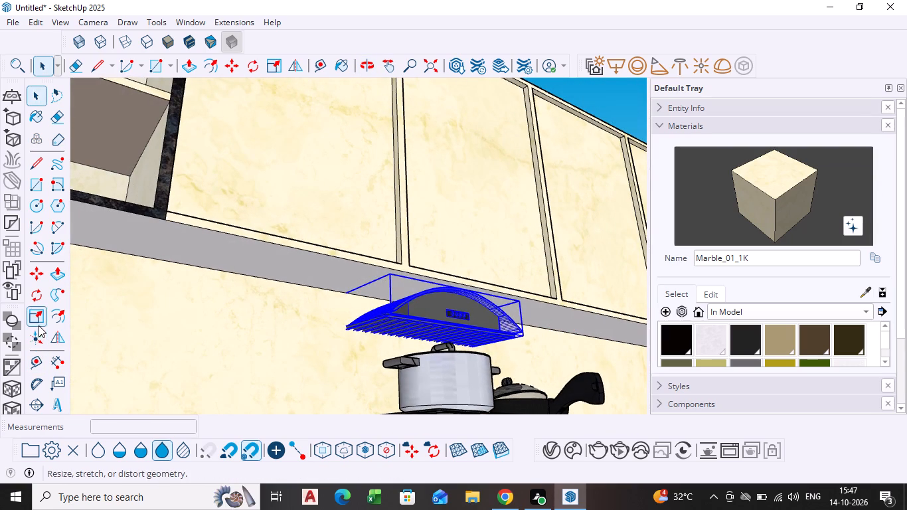
pyautogui.click(39, 272)
pyautogui.click(347, 331)
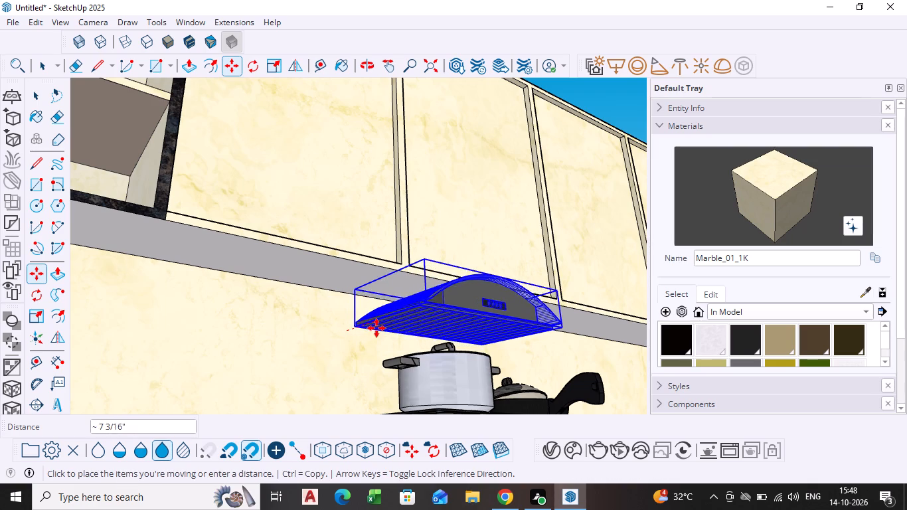
pyautogui.click(372, 328)
pyautogui.press('space')
pyautogui.click(629, 246)
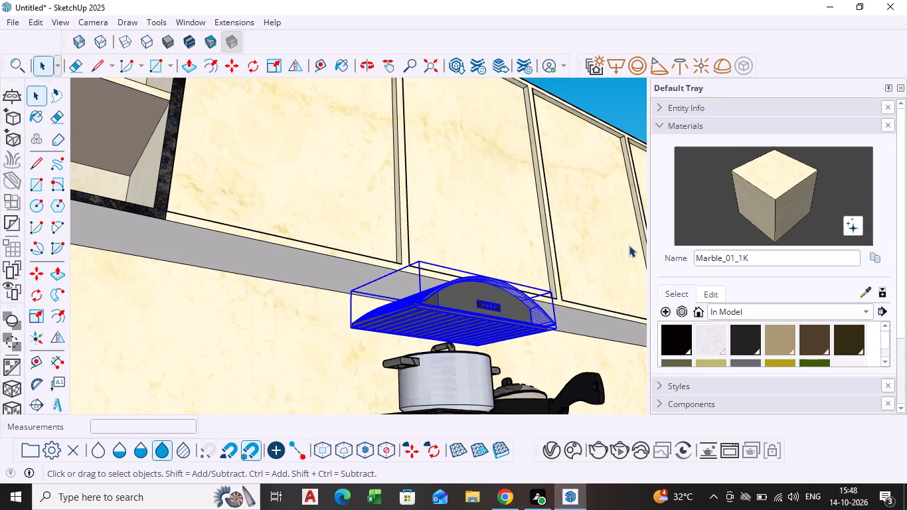
# Examine the hood's position beneath the wall cabinets and above the hob, from close up and across the whole kitchen.
pyautogui.scroll(-3, 568, 229)
pyautogui.moveTo(547, 258); pyautogui.dragTo(388, 355, button='middle')
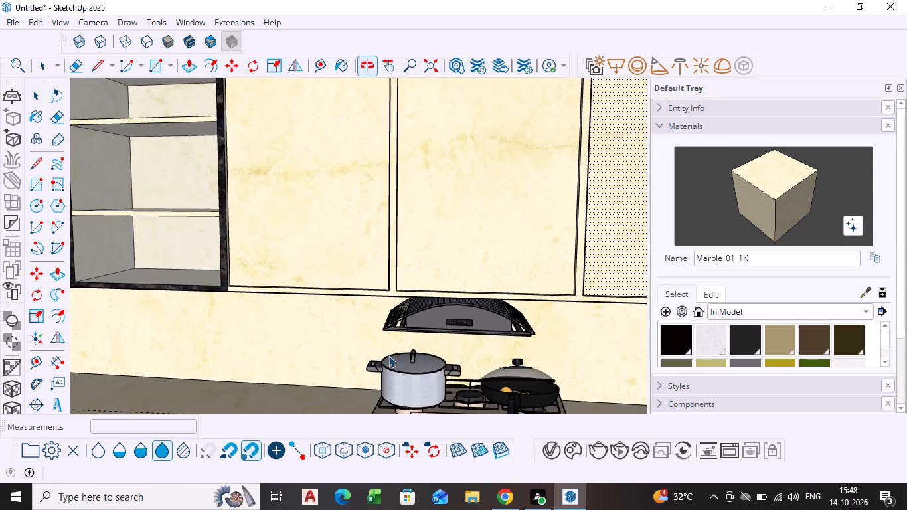
pyautogui.scroll(-16, 423, 352)
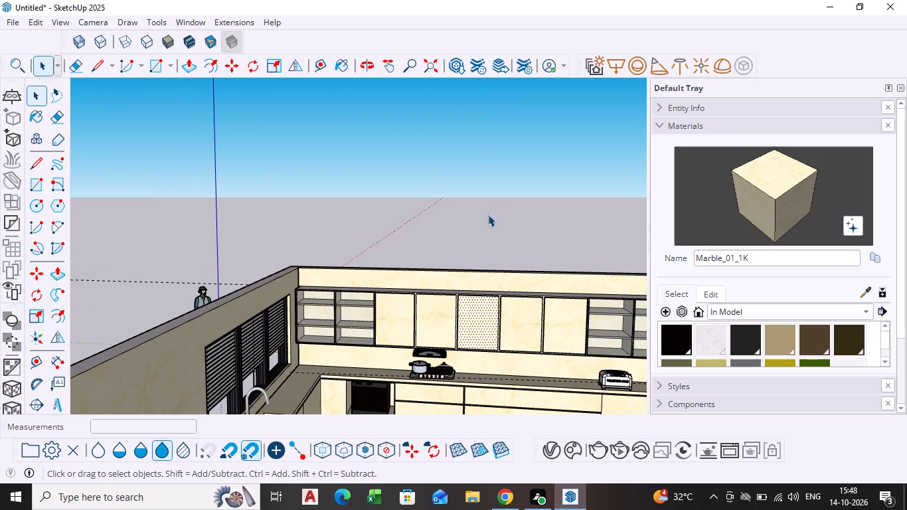
pyautogui.click(491, 200)
pyautogui.scroll(-4, 448, 331)
pyautogui.moveTo(448, 331); pyautogui.dragTo(414, 196, button='middle')
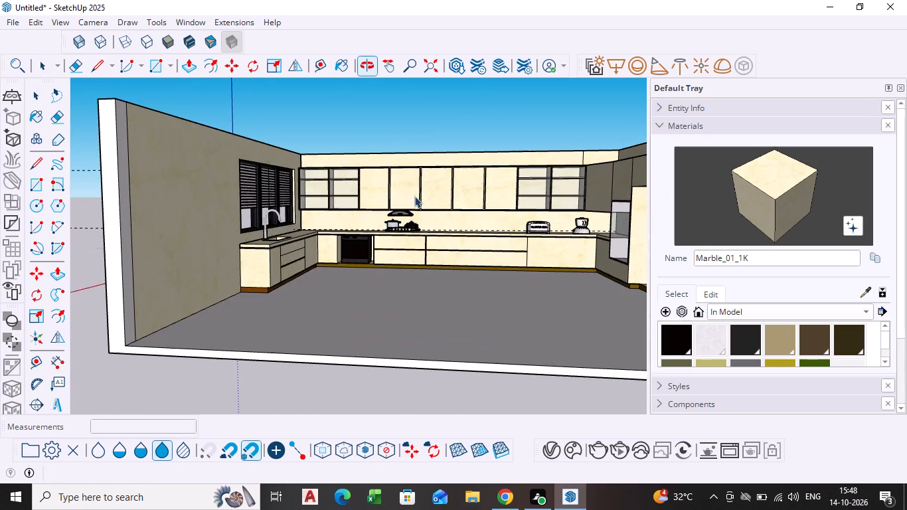
pyautogui.scroll(7, 406, 224)
pyautogui.moveTo(396, 198); pyautogui.dragTo(397, 187, button='middle')
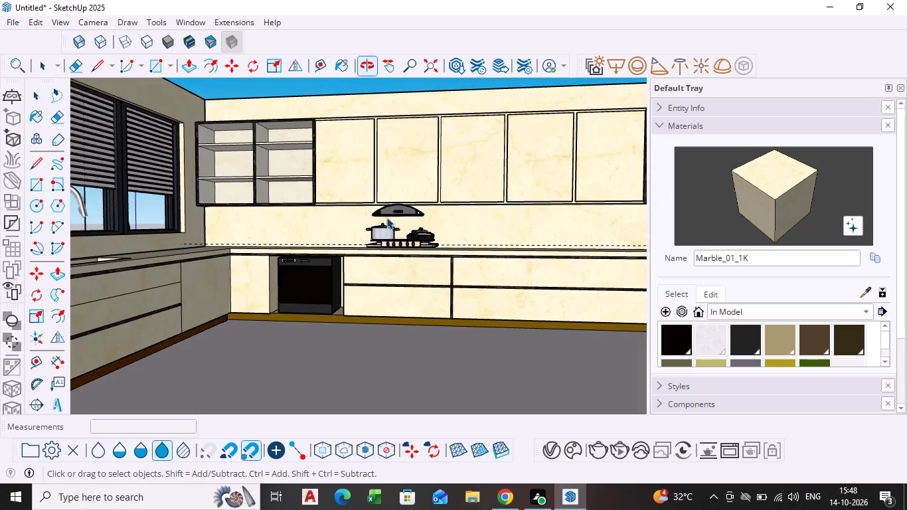
pyautogui.scroll(4, 385, 219)
pyautogui.moveTo(385, 216); pyautogui.dragTo(394, 223, button='middle')
pyautogui.scroll(-8, 396, 228)
pyautogui.scroll(-3, 411, 285)
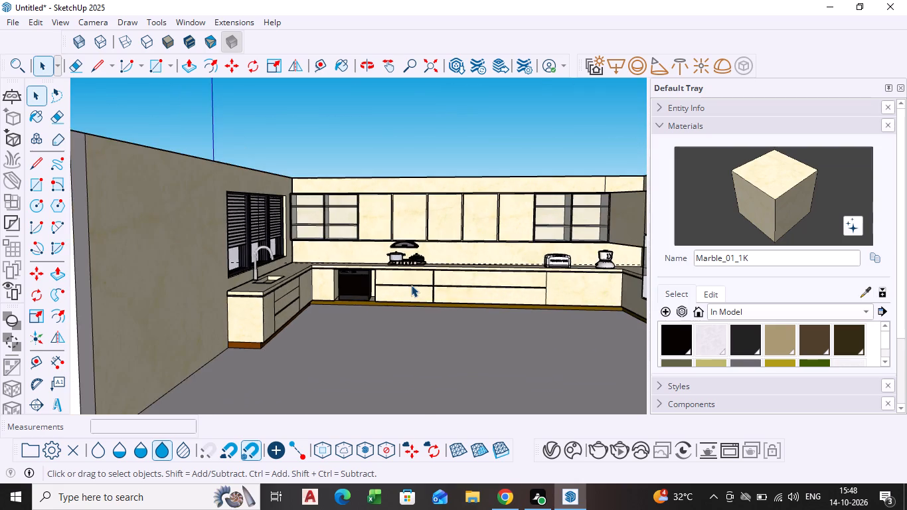
pyautogui.scroll(-2, 411, 285)
pyautogui.keyDown('shift'); pyautogui.moveTo(411, 285); pyautogui.dragTo(357, 279, button='middle'); pyautogui.keyUp('shift')
pyautogui.scroll(3, 354, 286)
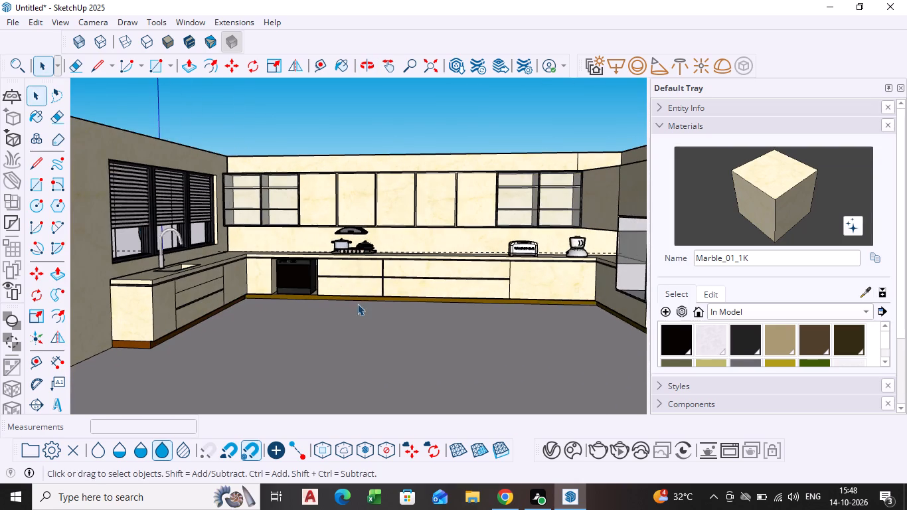
pyautogui.scroll(1, 363, 312)
pyautogui.keyDown('shift'); pyautogui.moveTo(443, 345); pyautogui.dragTo(436, 345, button='middle'); pyautogui.keyUp('shift')
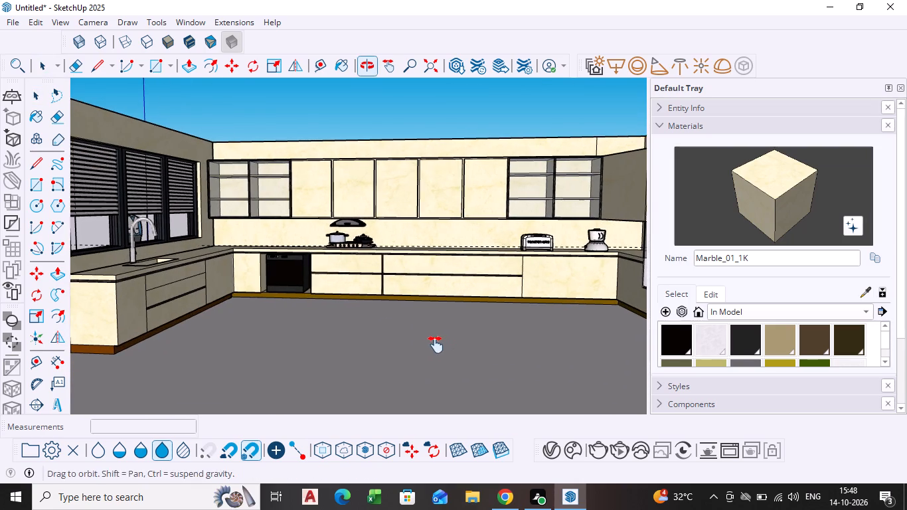
pyautogui.keyDown('shift'); pyautogui.moveTo(436, 345); pyautogui.dragTo(432, 344, button='middle'); pyautogui.keyUp('shift')
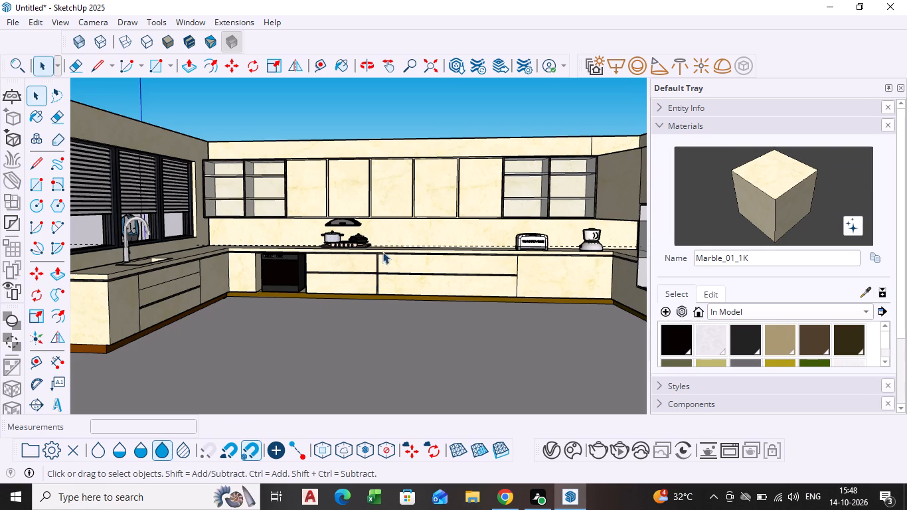
# Search the 3D Warehouse for fruits, replacing the previous chimney search.
pyautogui.click(187, 30)
pyautogui.click(191, 22)
pyautogui.click(203, 131)
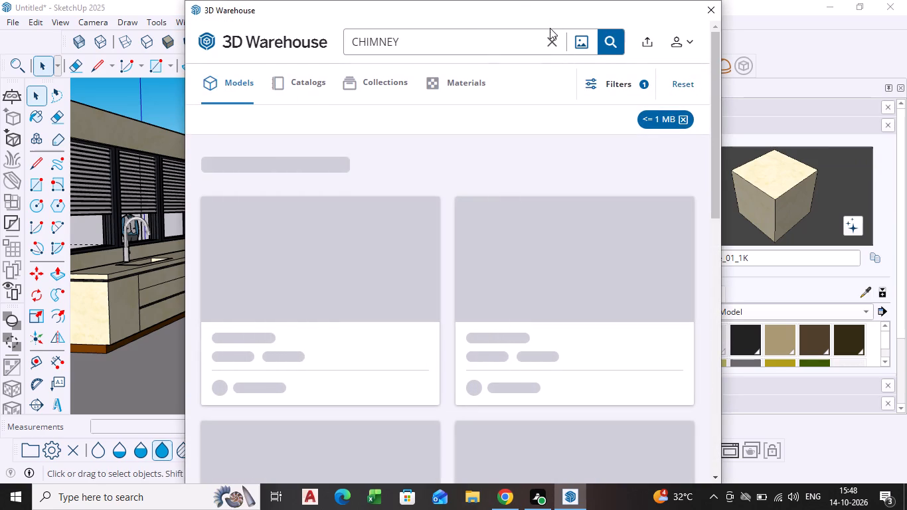
pyautogui.click(550, 43)
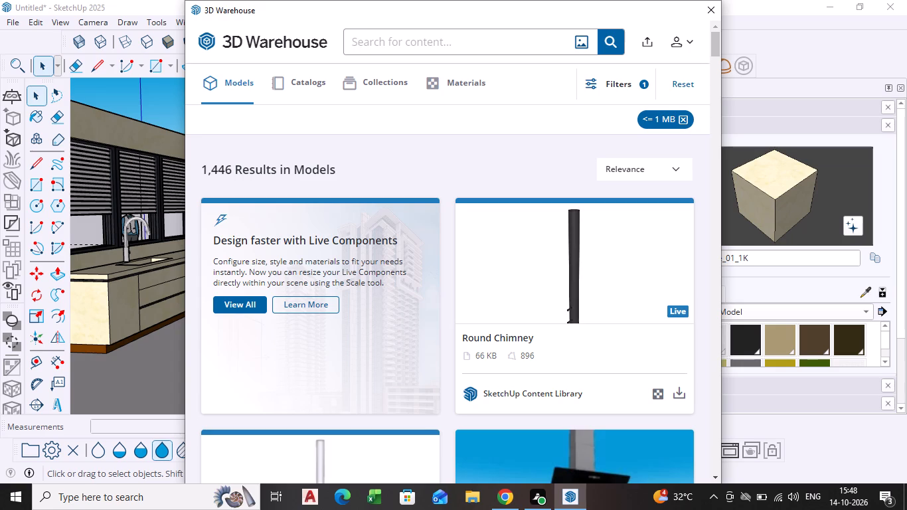
pyautogui.write('fruits')
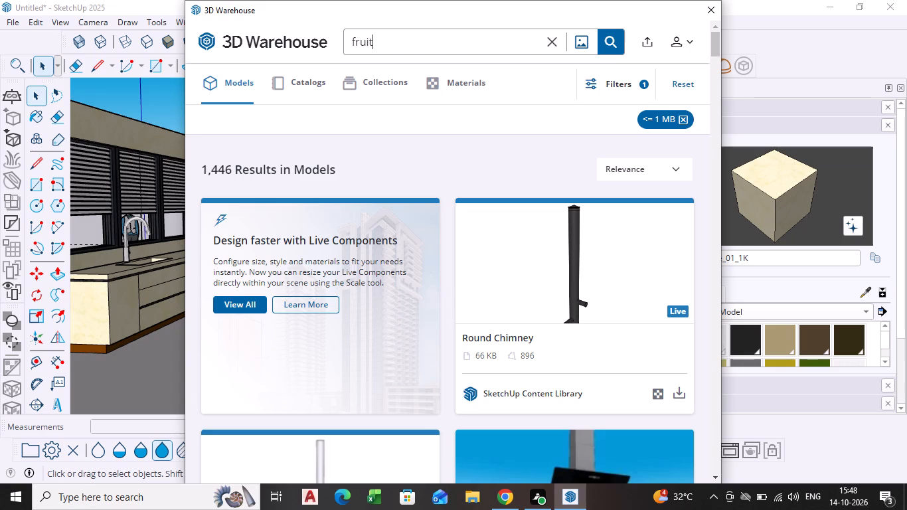
pyautogui.press('Return')
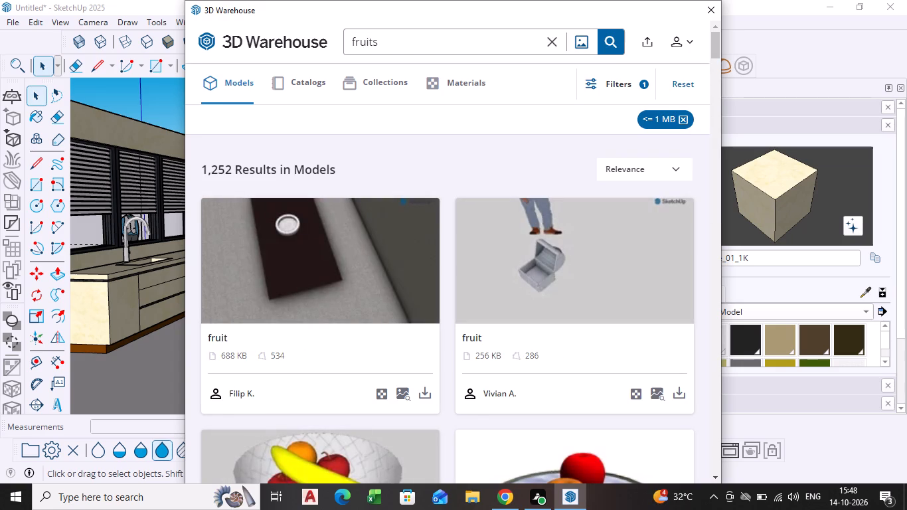
# Browse the fruit search results under 1 MB, comparing the bowls, baskets and dishes of fruit for the kitchen countertop.
pyautogui.scroll(-4, 436, 251)
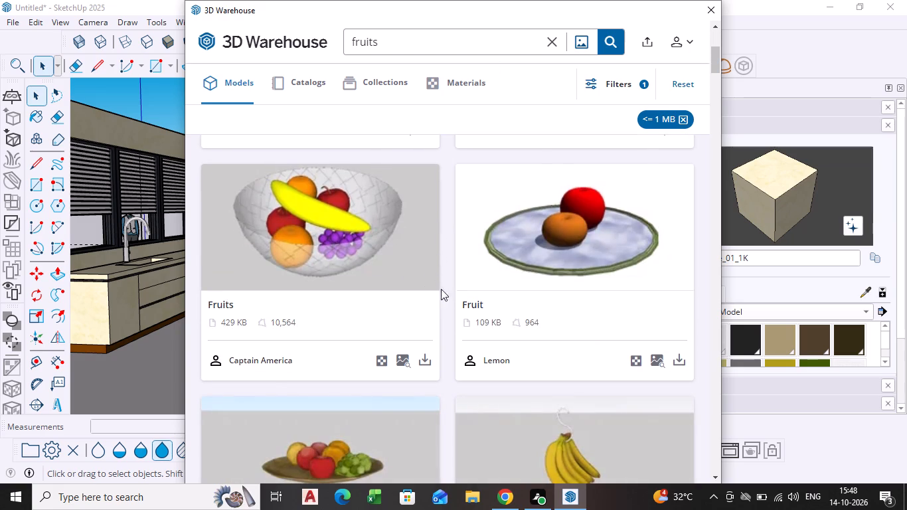
pyautogui.scroll(-3, 469, 313)
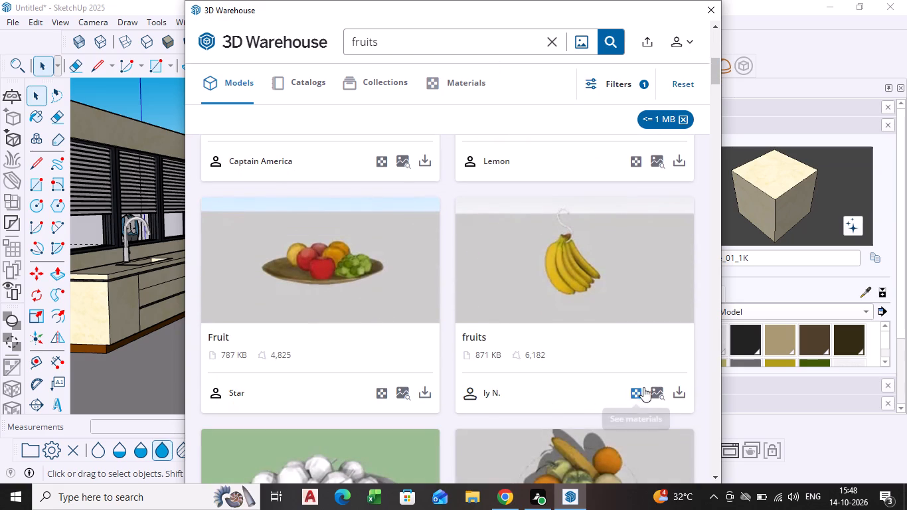
pyautogui.scroll(-3, 642, 382)
pyautogui.scroll(-5, 527, 345)
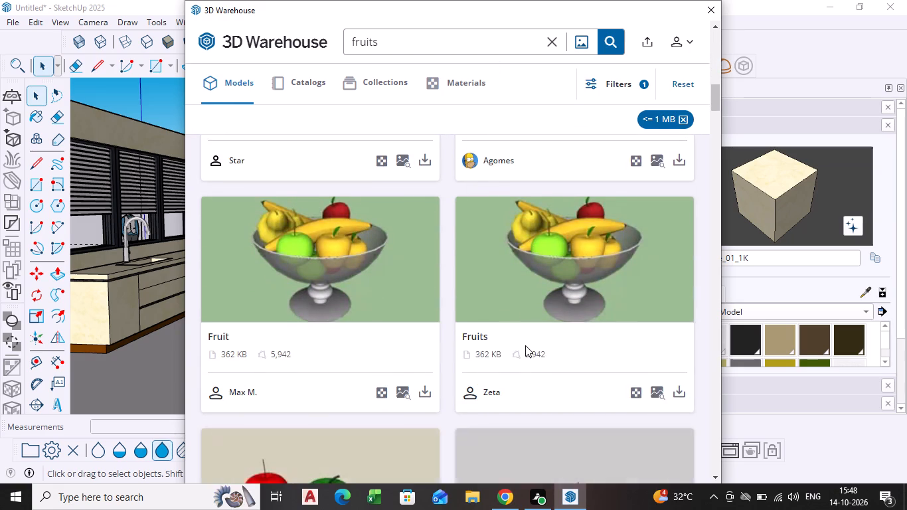
pyautogui.scroll(-2, 525, 345)
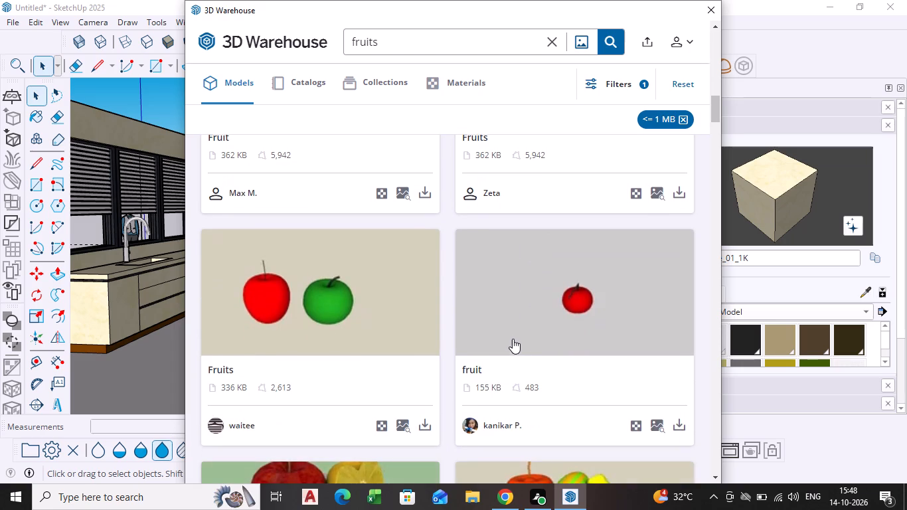
pyautogui.scroll(-10, 491, 321)
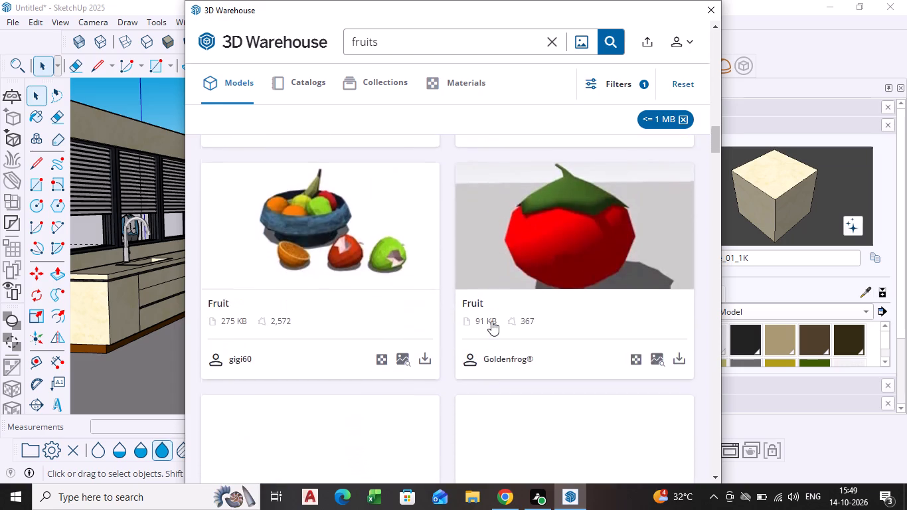
pyautogui.scroll(-3, 491, 321)
pyautogui.scroll(4, 485, 317)
pyautogui.scroll(-2, 485, 317)
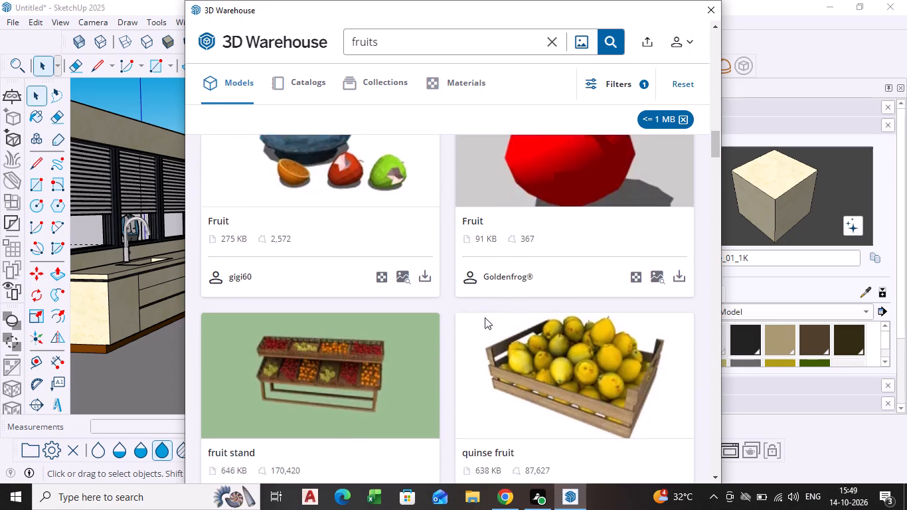
pyautogui.scroll(-8, 485, 317)
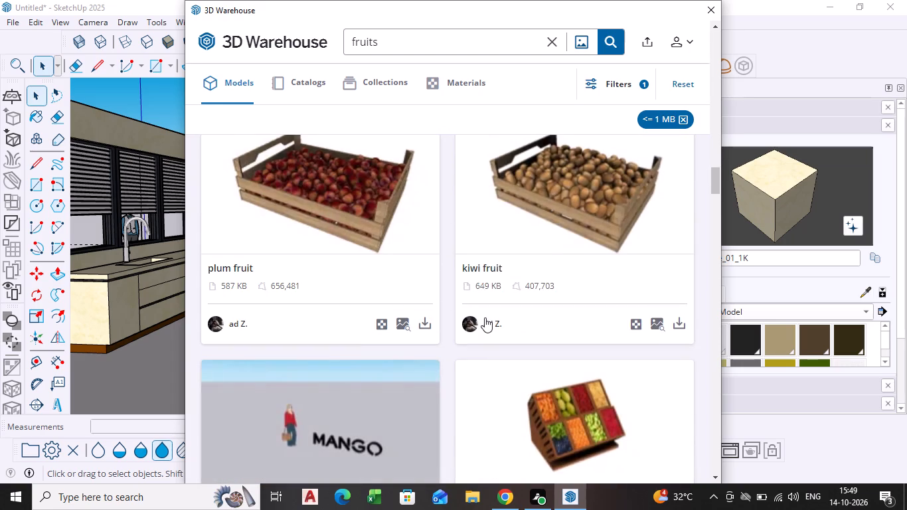
pyautogui.scroll(-6, 485, 317)
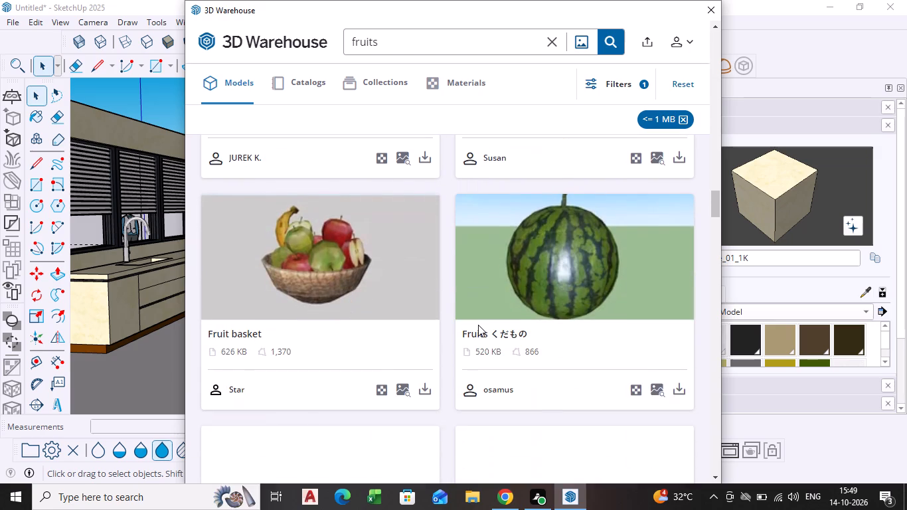
pyautogui.scroll(5, 478, 325)
pyautogui.scroll(-4, 478, 325)
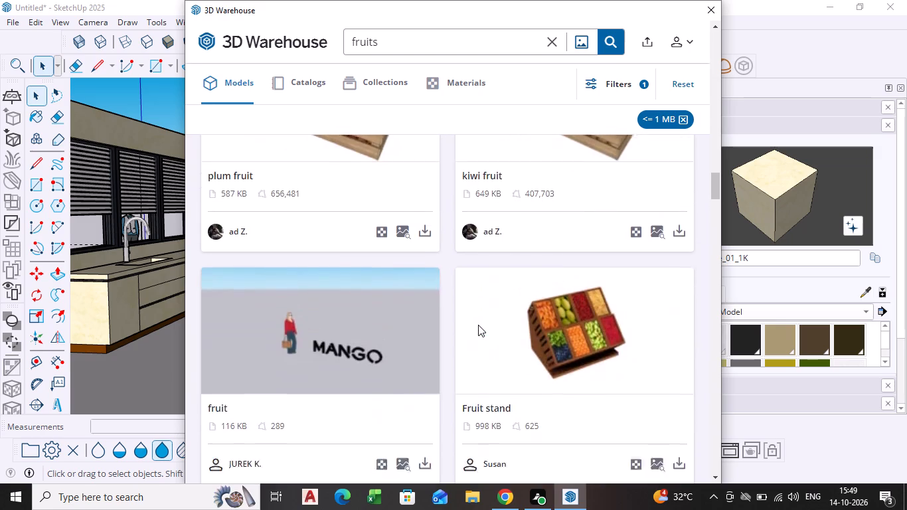
pyautogui.scroll(-8, 478, 325)
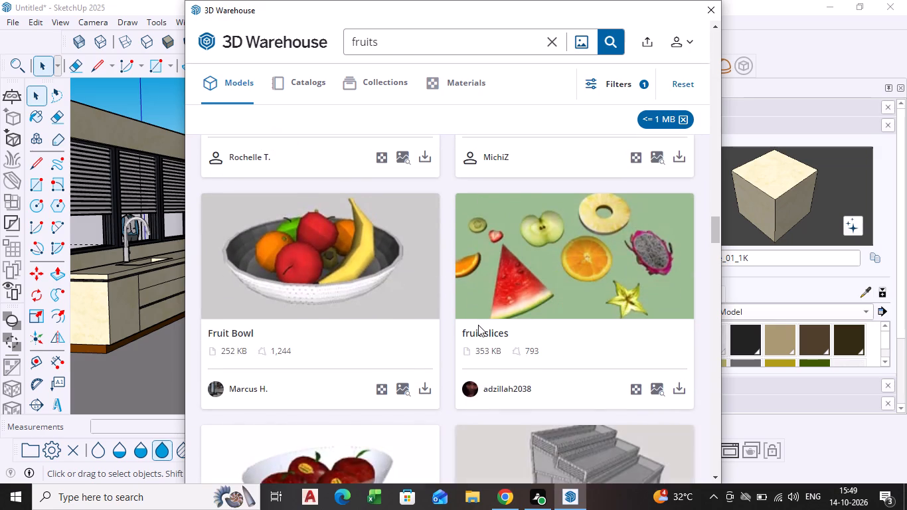
pyautogui.scroll(-7, 478, 325)
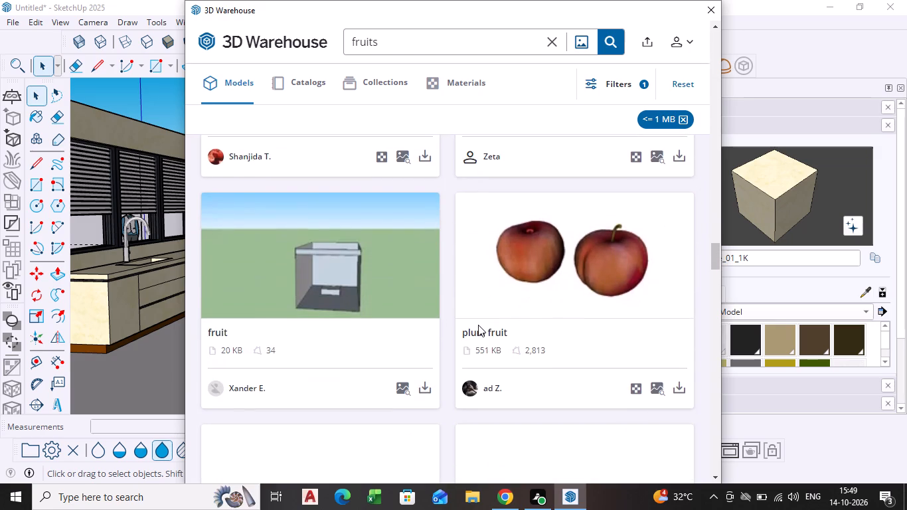
pyautogui.scroll(-3, 478, 325)
pyautogui.scroll(4, 478, 325)
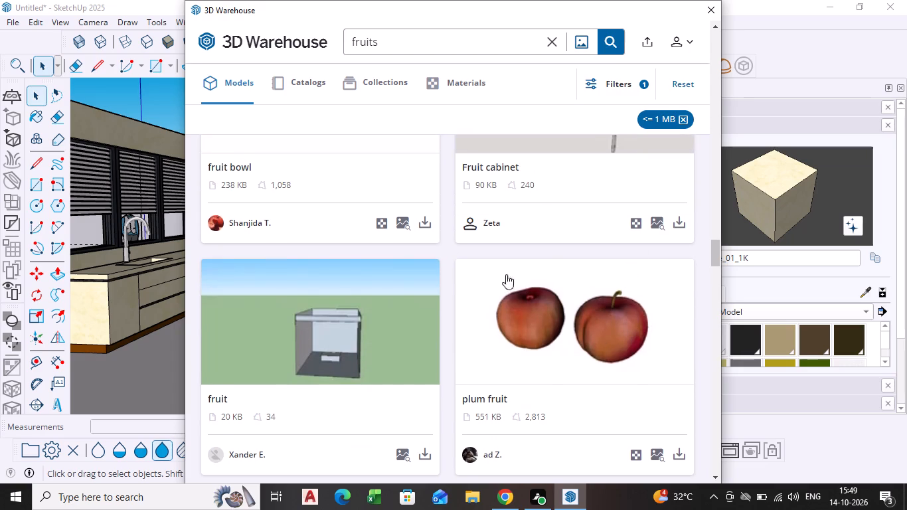
pyautogui.scroll(7, 481, 284)
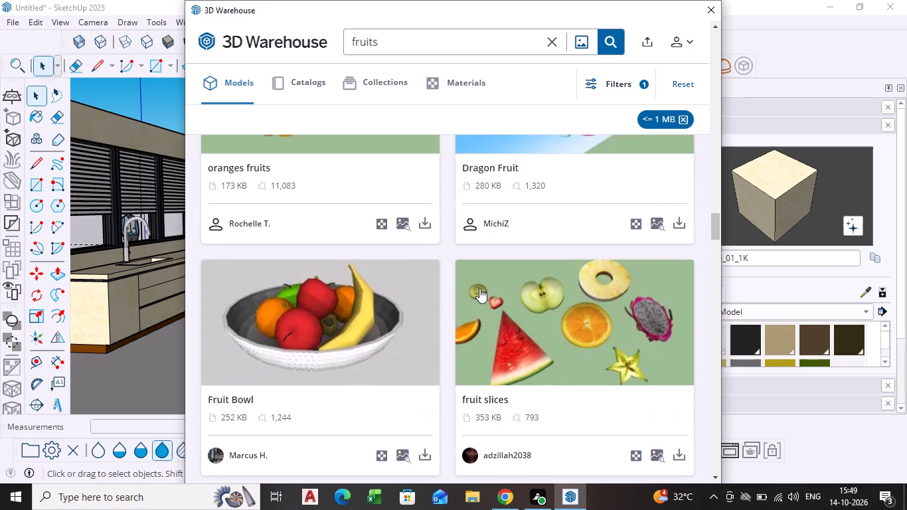
pyautogui.scroll(5, 449, 288)
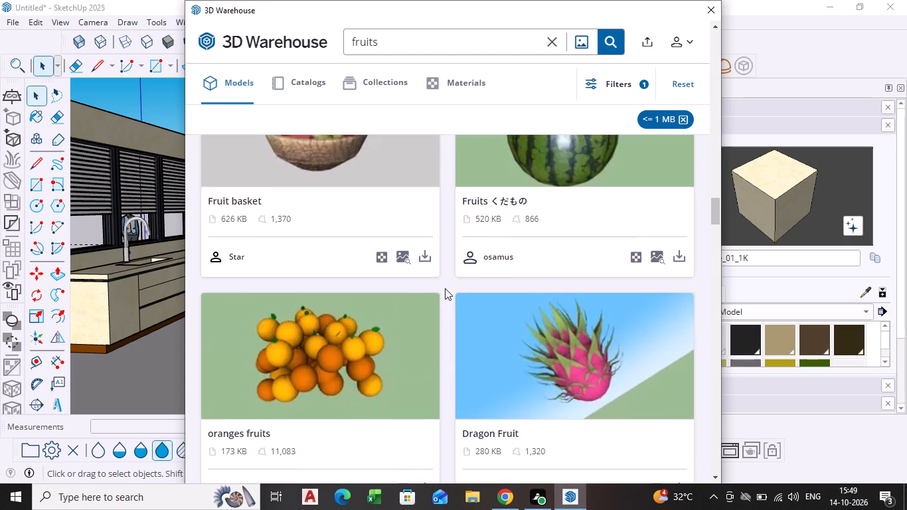
pyautogui.scroll(13, 445, 288)
pyautogui.scroll(8, 428, 271)
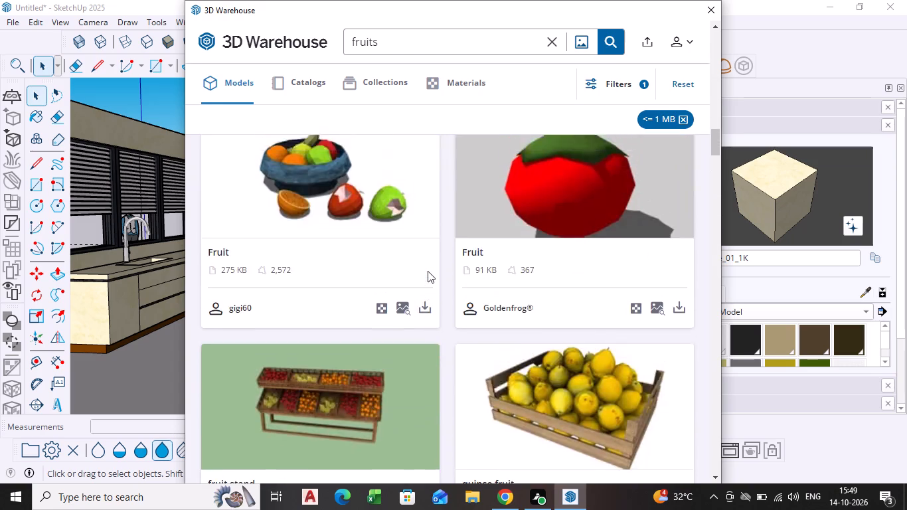
pyautogui.scroll(19, 428, 271)
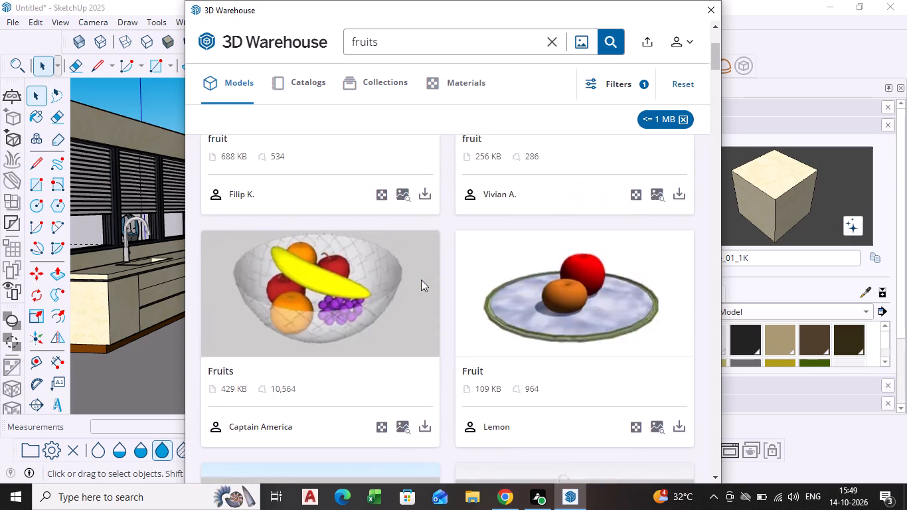
pyautogui.scroll(15, 420, 280)
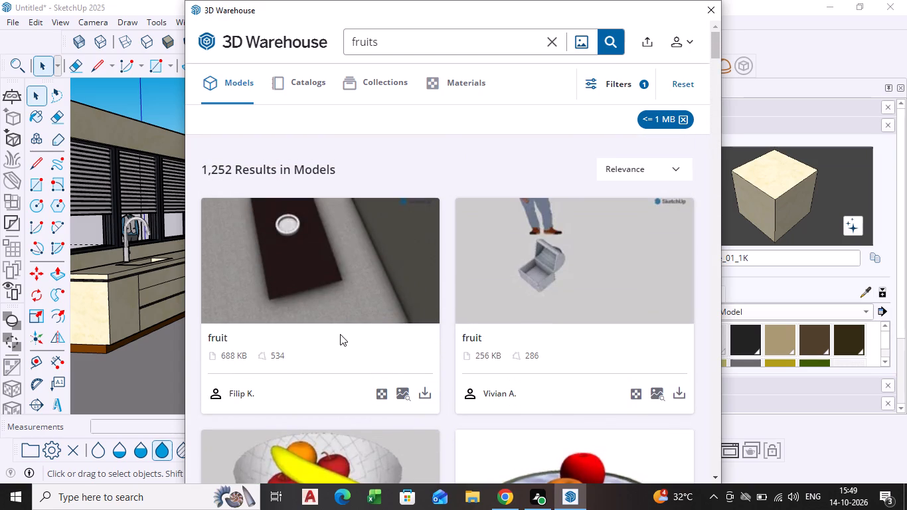
pyautogui.scroll(4, 340, 334)
pyautogui.scroll(-4, 585, 280)
pyautogui.scroll(10, 585, 280)
pyautogui.scroll(-3, 489, 284)
pyautogui.scroll(-4, 397, 299)
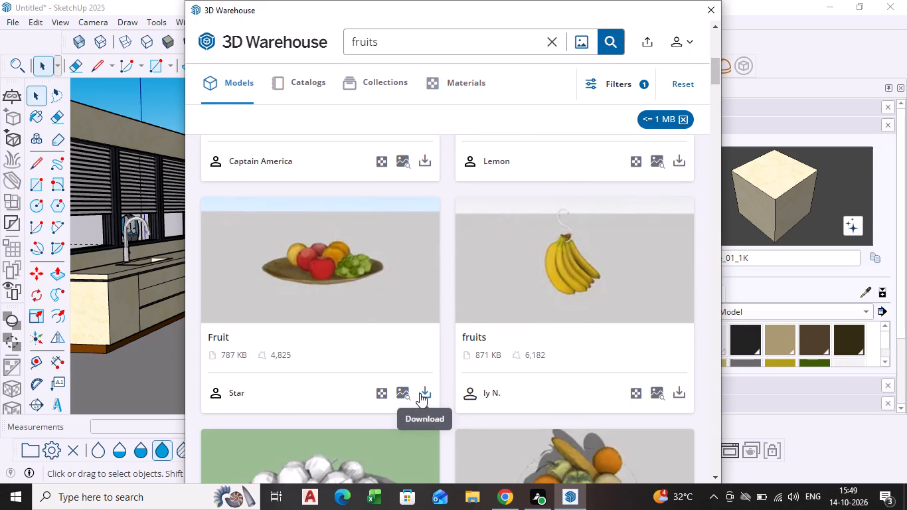
pyautogui.scroll(-3, 420, 393)
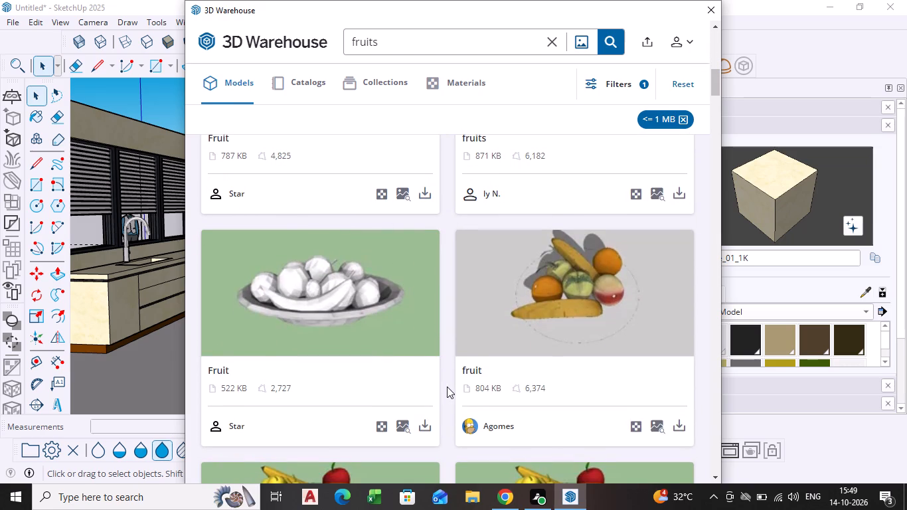
pyautogui.scroll(-5, 397, 331)
pyautogui.scroll(4, 397, 331)
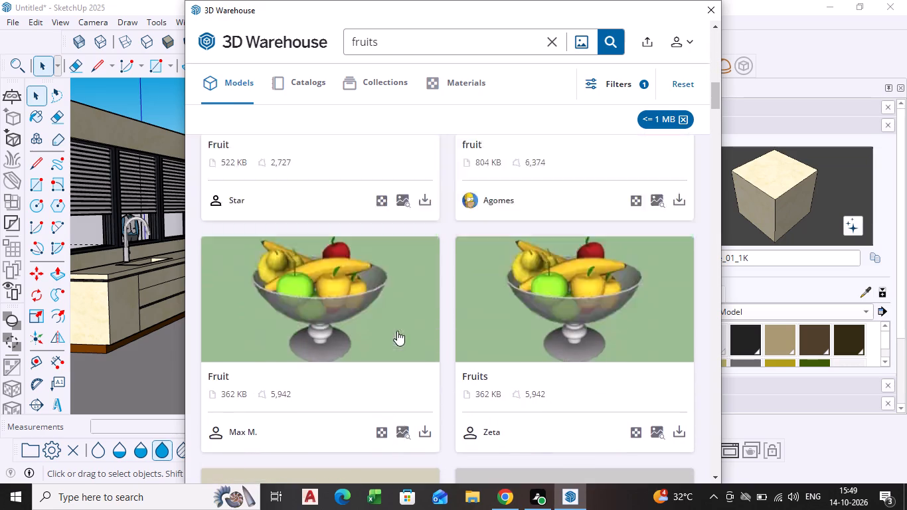
pyautogui.scroll(4, 397, 331)
# Load the 787 KB Fruit model with mixed fruit on a brown dish and place it on the back countertop above the oven.
pyautogui.click(427, 386)
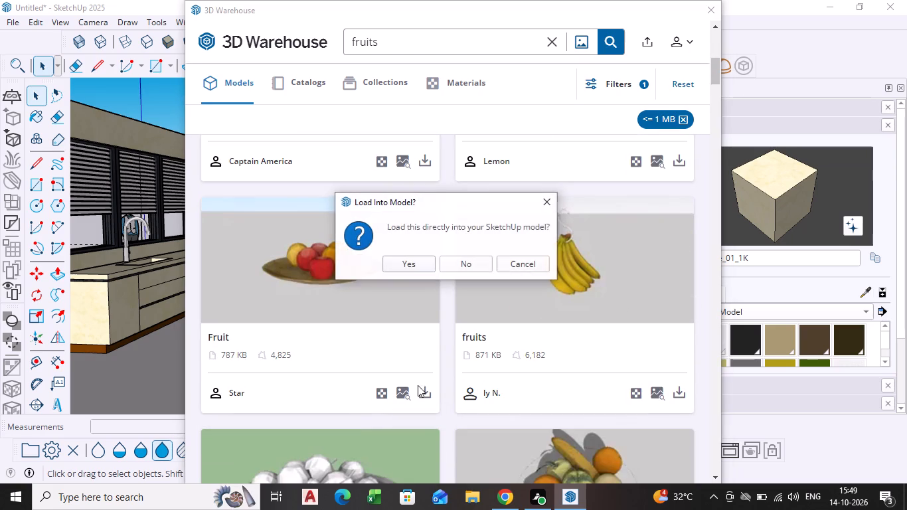
pyautogui.click(407, 265)
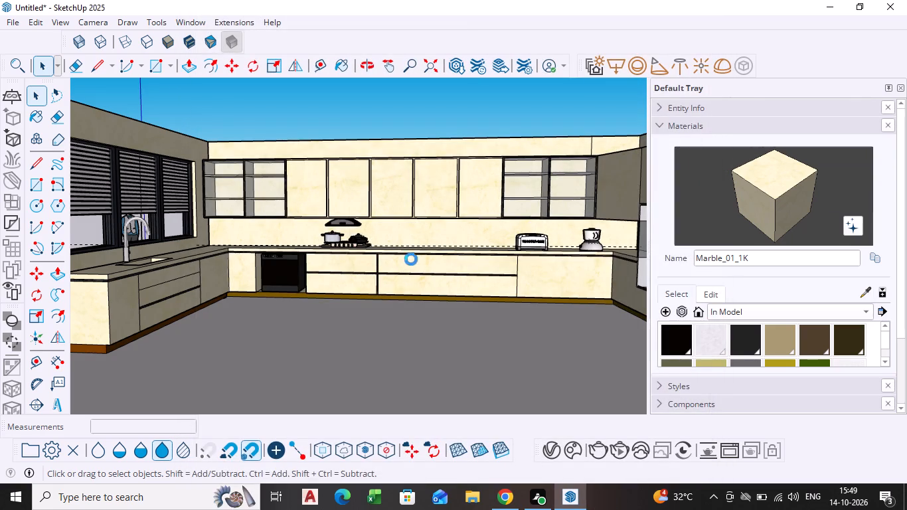
pyautogui.scroll(8, 228, 239)
pyautogui.moveTo(256, 256); pyautogui.dragTo(289, 321, button='middle')
pyautogui.scroll(2, 264, 259)
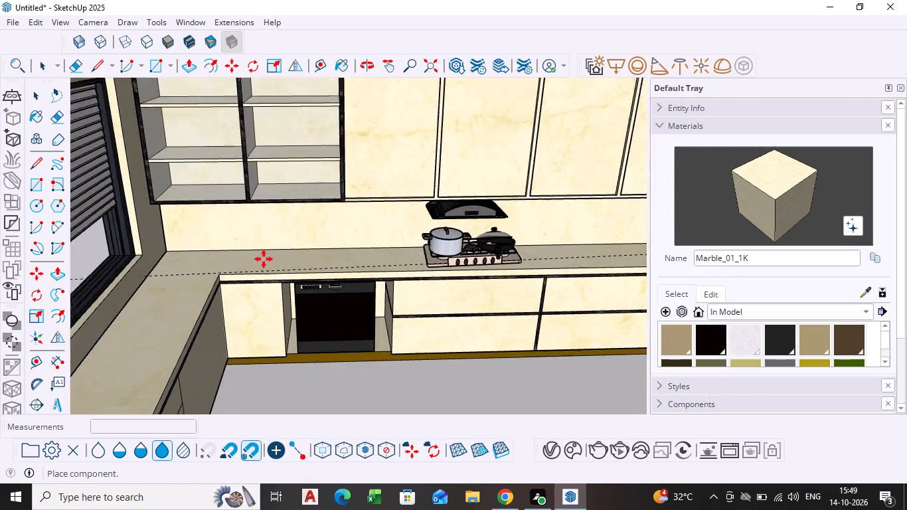
pyautogui.scroll(6, 264, 259)
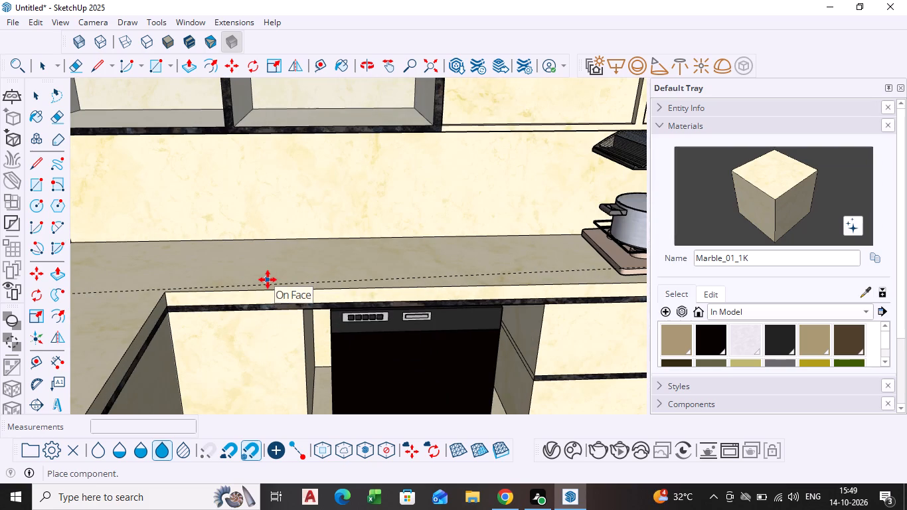
pyautogui.click(268, 280)
# Examine the back countertop around the fruit model's insertion point, from outside the room, from above and close up.
pyautogui.scroll(-11, 293, 260)
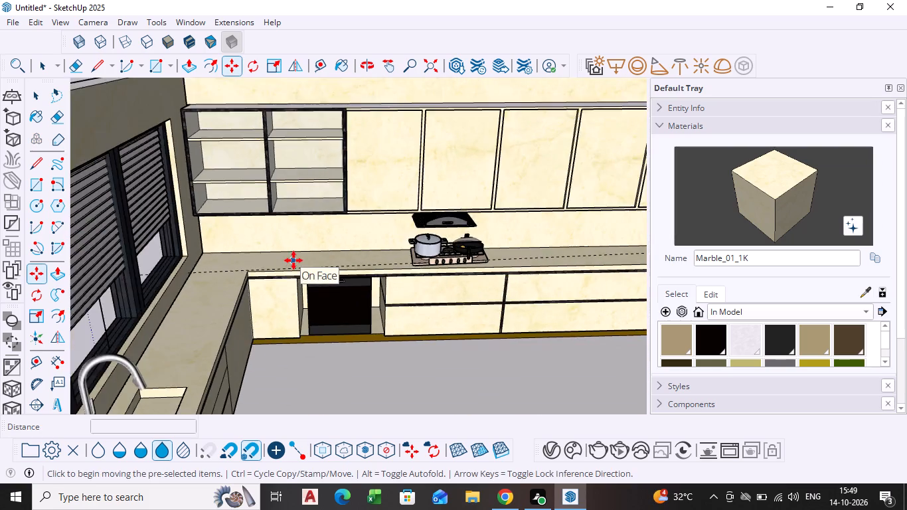
pyautogui.scroll(-6, 293, 260)
pyautogui.scroll(-3, 350, 250)
pyautogui.moveTo(350, 253); pyautogui.dragTo(258, 384, button='middle')
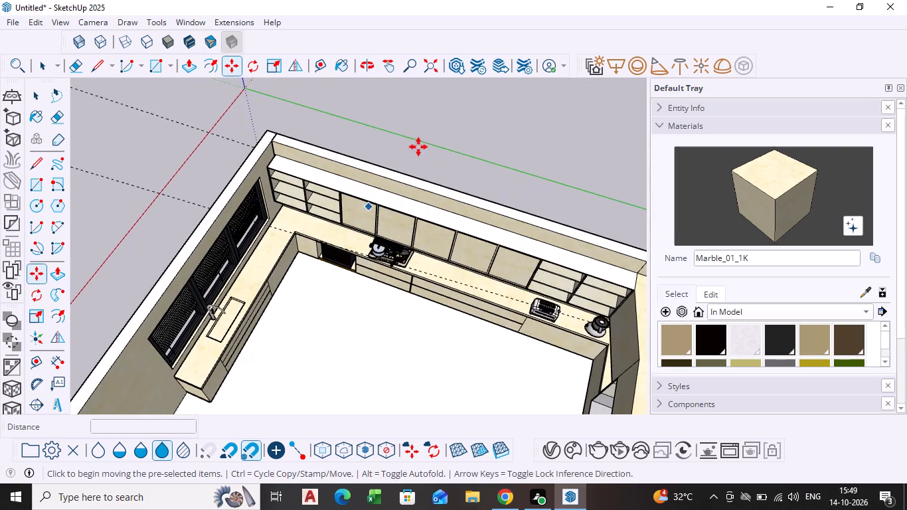
pyautogui.scroll(-1, 418, 147)
pyautogui.moveTo(418, 154); pyautogui.dragTo(523, 222, button='middle')
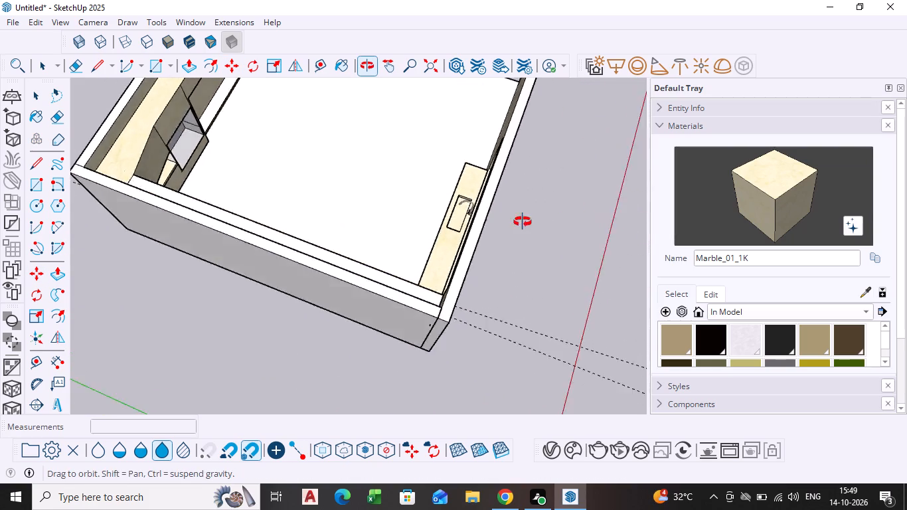
pyautogui.moveTo(523, 222); pyautogui.dragTo(145, 135, button='middle')
pyautogui.scroll(5, 308, 264)
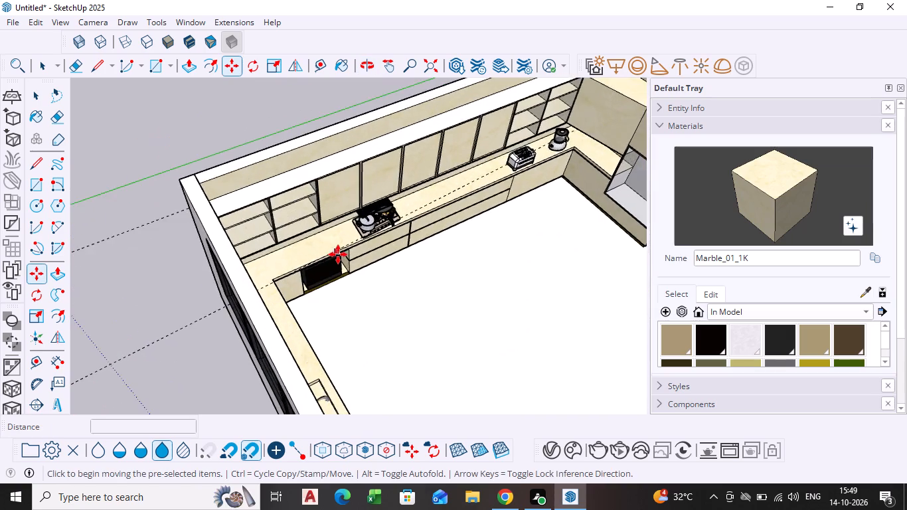
pyautogui.moveTo(336, 254); pyautogui.dragTo(203, 204, button='middle')
pyautogui.scroll(10, 316, 233)
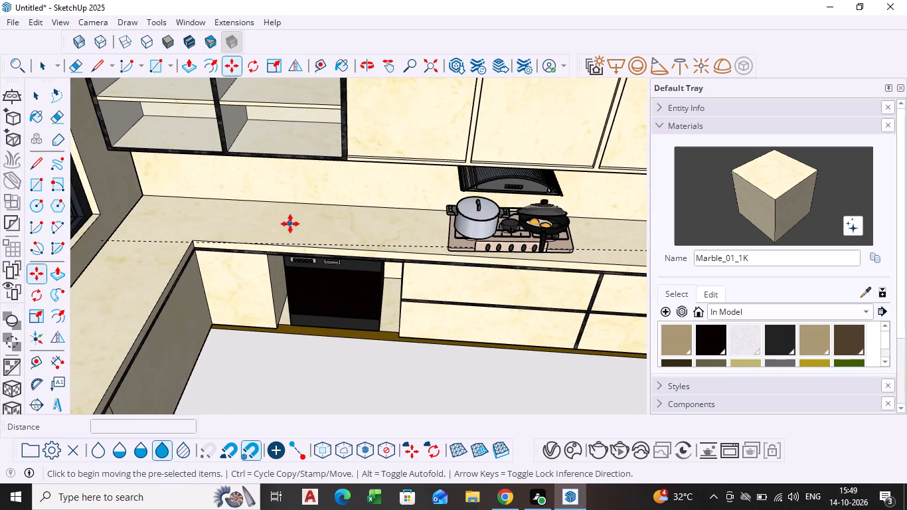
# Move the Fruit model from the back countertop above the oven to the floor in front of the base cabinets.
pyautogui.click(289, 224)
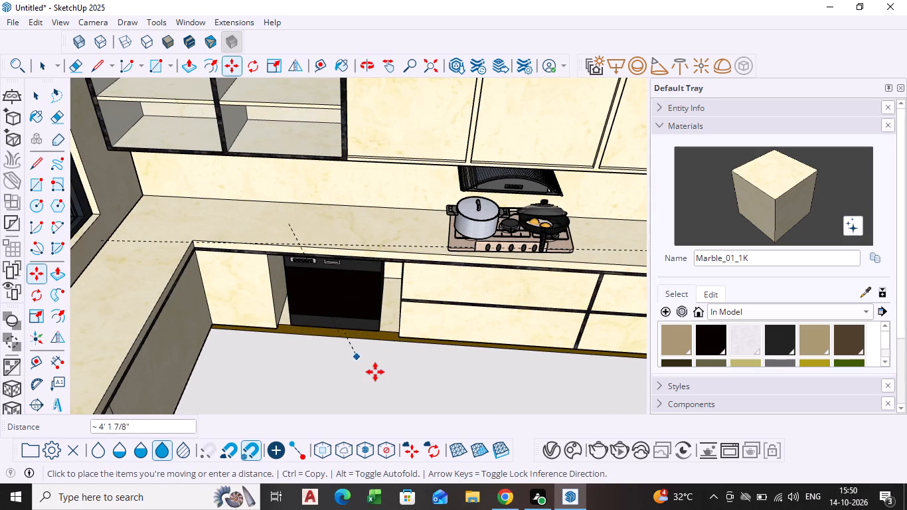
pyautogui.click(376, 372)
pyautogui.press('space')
# Examine the floor in front of the oven and the back countertop for the moved Fruit model, from afar and close up.
pyautogui.scroll(-16, 304, 348)
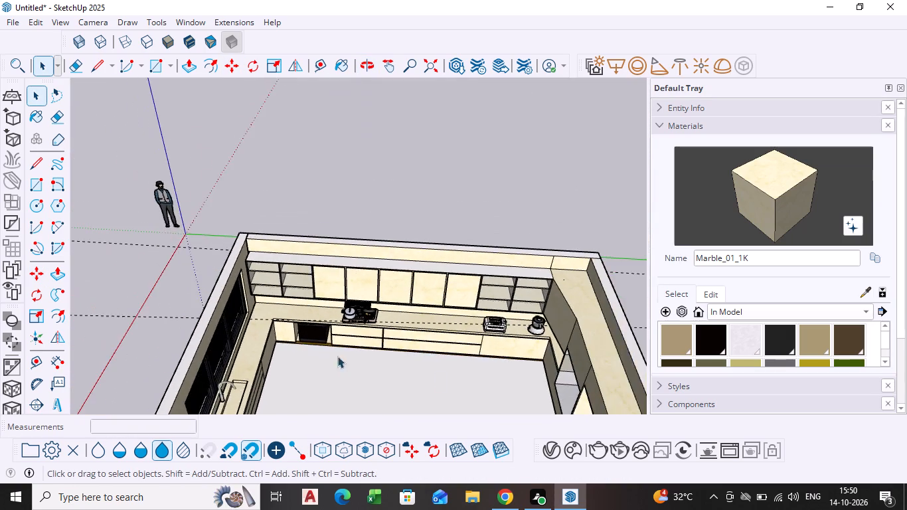
pyautogui.scroll(-10, 474, 374)
pyautogui.moveTo(461, 379); pyautogui.dragTo(372, 248, button='middle')
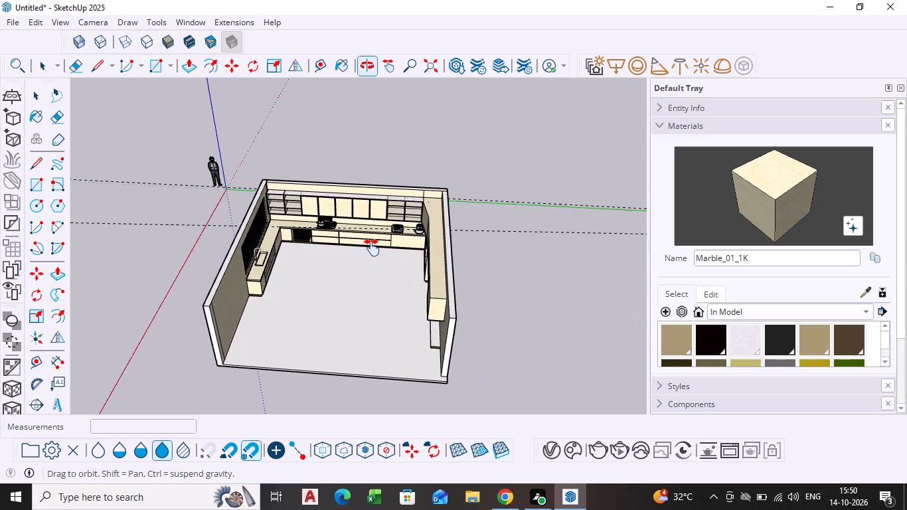
pyautogui.moveTo(372, 248); pyautogui.dragTo(371, 246, button='middle')
pyautogui.scroll(9, 289, 262)
pyautogui.moveTo(280, 197); pyautogui.dragTo(331, 140, button='middle')
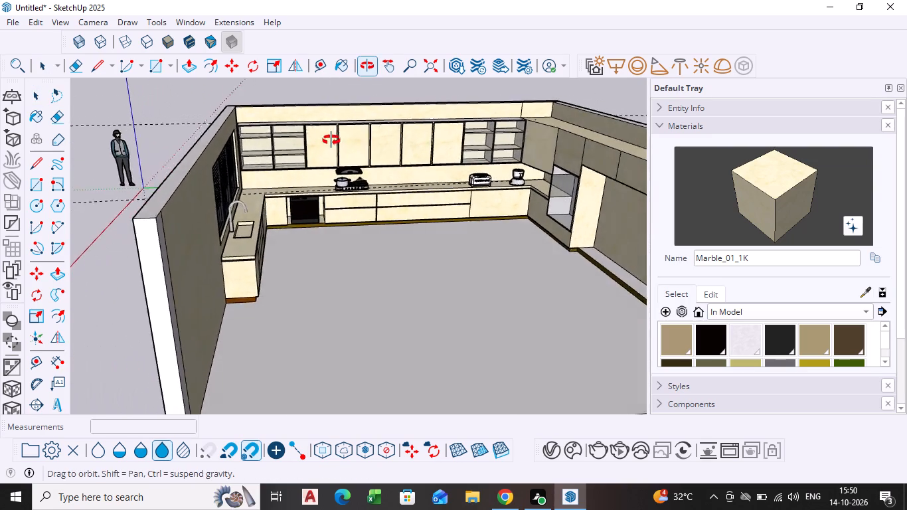
pyautogui.moveTo(331, 140); pyautogui.dragTo(288, 268, button='middle')
pyautogui.scroll(2, 337, 193)
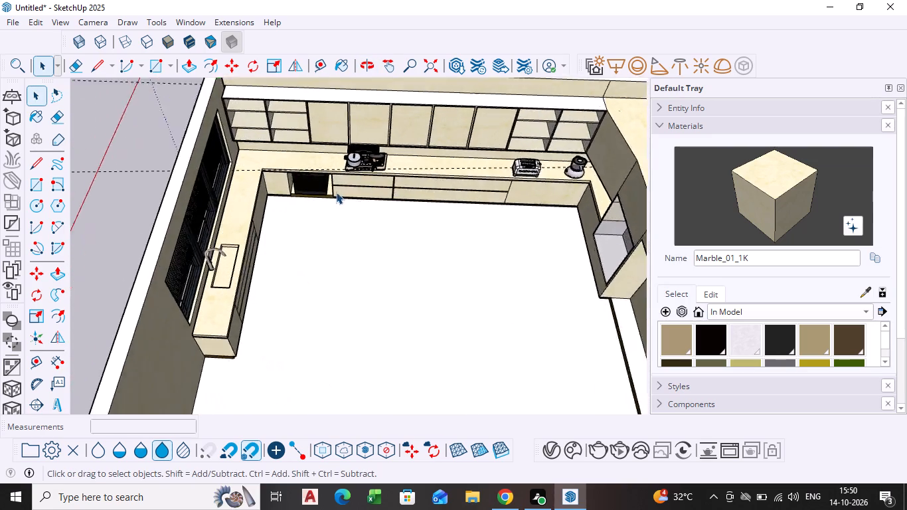
pyautogui.scroll(12, 336, 192)
pyautogui.moveTo(288, 185); pyautogui.dragTo(343, 34, button='middle')
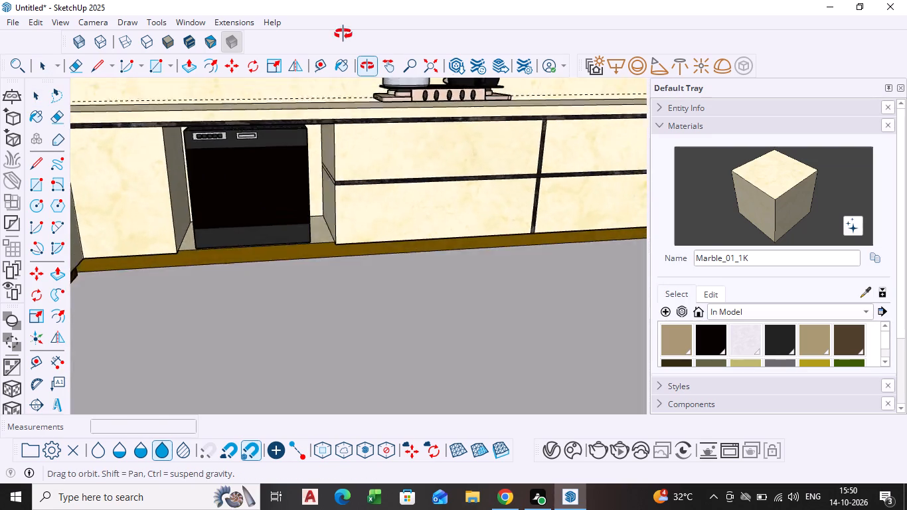
pyautogui.moveTo(343, 34); pyautogui.dragTo(270, 141, button='middle')
pyautogui.scroll(-5, 261, 166)
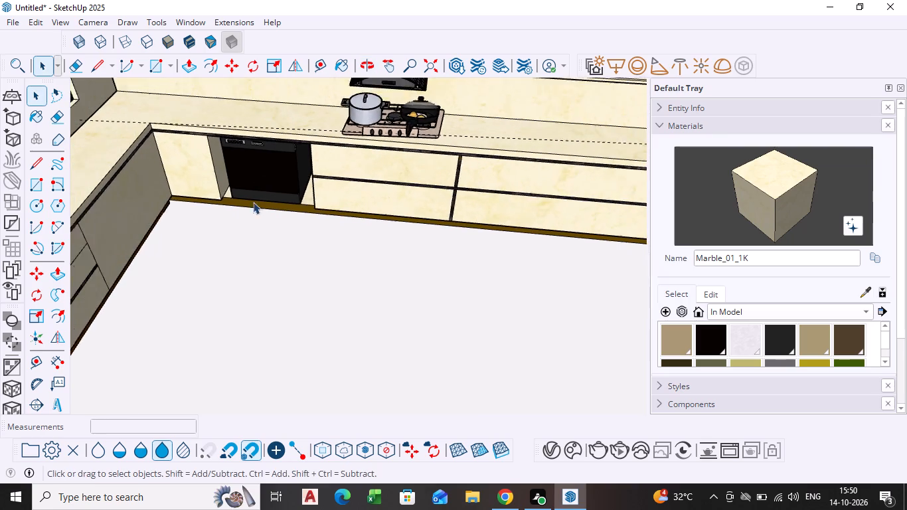
pyautogui.scroll(-3, 253, 202)
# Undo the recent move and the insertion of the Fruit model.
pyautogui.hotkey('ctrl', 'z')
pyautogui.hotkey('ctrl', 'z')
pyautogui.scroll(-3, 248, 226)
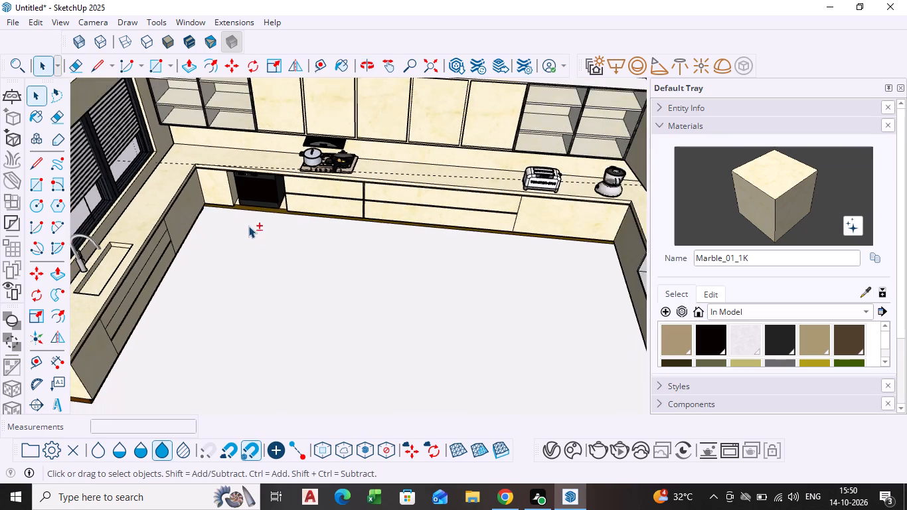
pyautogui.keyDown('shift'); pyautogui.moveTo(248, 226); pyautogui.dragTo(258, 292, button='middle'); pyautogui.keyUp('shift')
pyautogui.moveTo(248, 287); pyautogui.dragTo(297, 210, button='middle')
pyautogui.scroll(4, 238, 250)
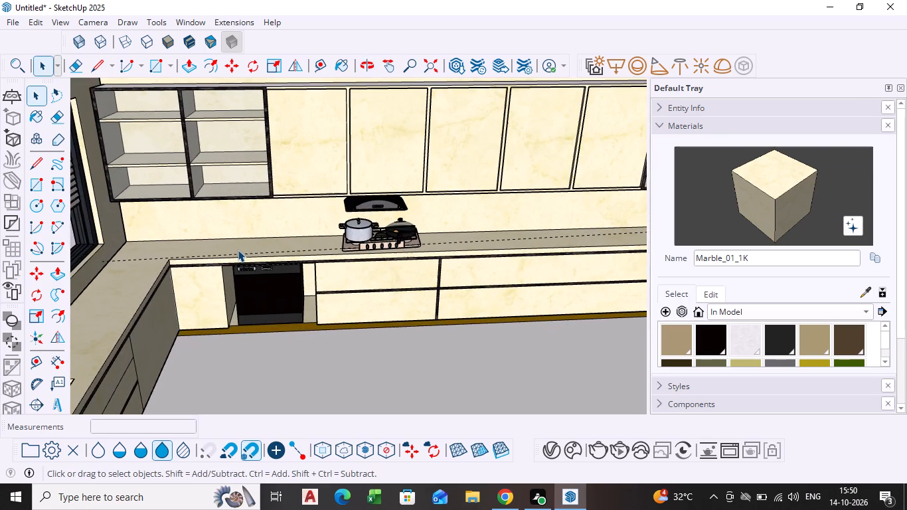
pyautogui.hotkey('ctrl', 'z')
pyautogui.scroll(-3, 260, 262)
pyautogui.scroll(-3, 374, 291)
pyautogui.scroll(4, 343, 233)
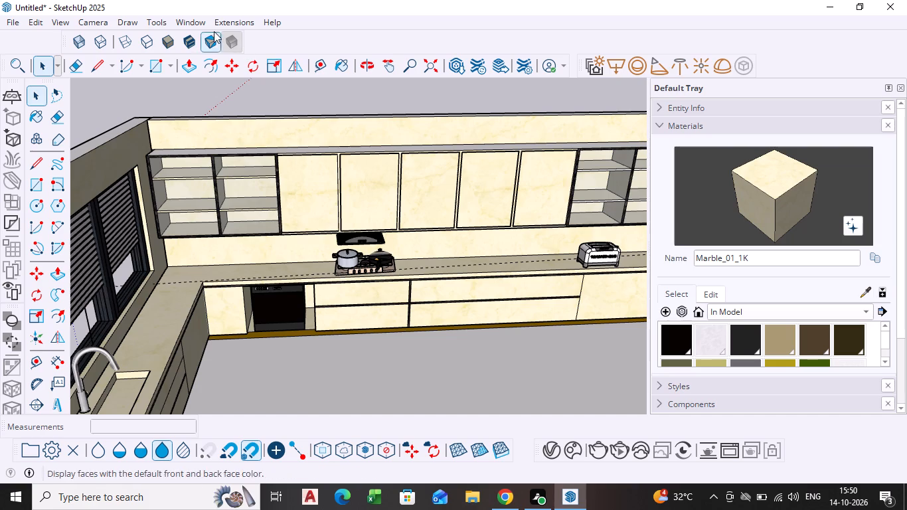
# Reopen the 3D Warehouse and browse the fruits results under 1 MB, comparing the bowls, plates and dishes of fruit.
pyautogui.click(204, 27)
pyautogui.click(220, 118)
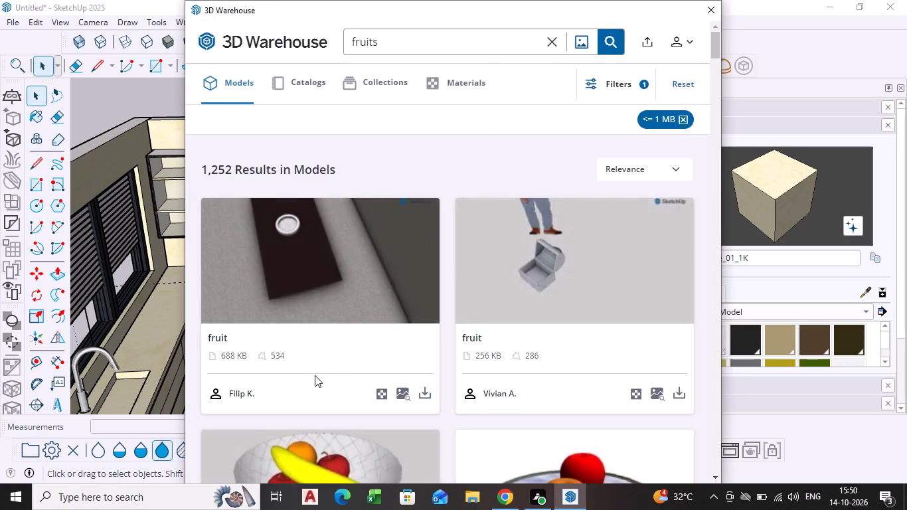
pyautogui.scroll(-8, 315, 375)
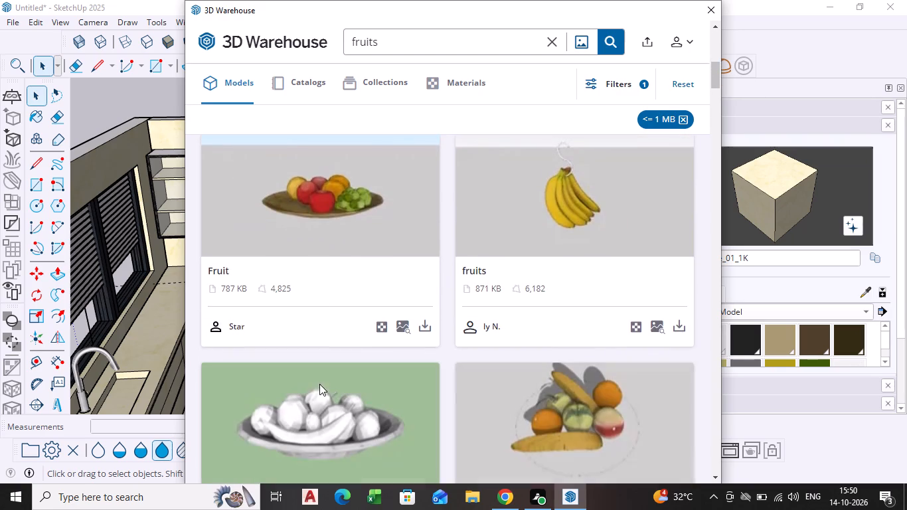
pyautogui.scroll(-7, 319, 386)
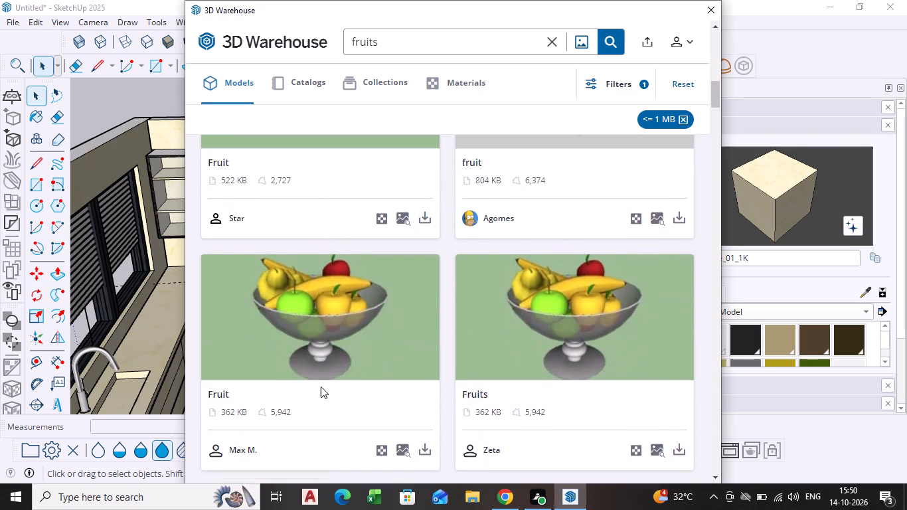
pyautogui.scroll(-1, 321, 386)
pyautogui.scroll(13, 321, 386)
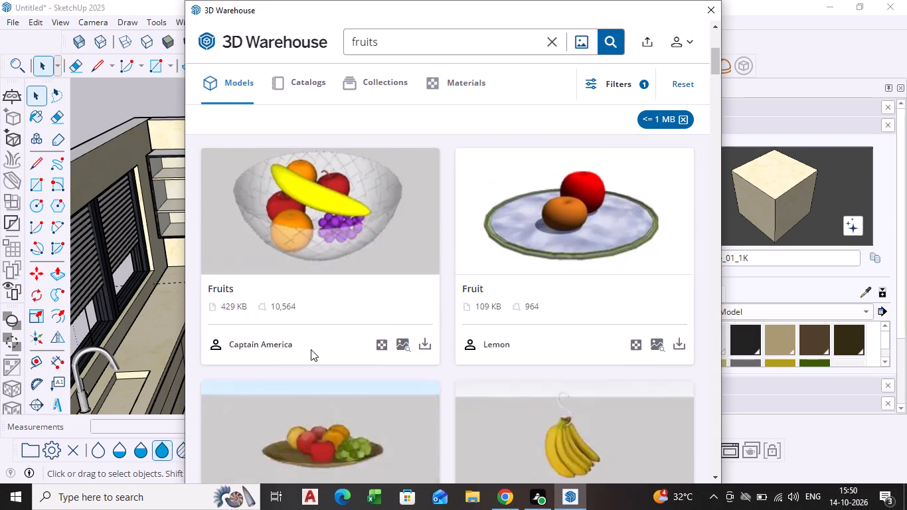
pyautogui.scroll(4, 310, 349)
pyautogui.scroll(-3, 310, 349)
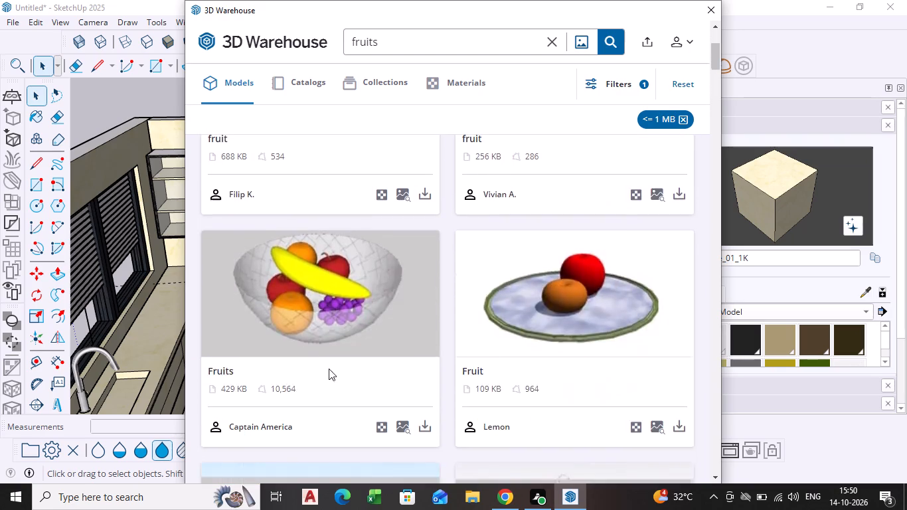
pyautogui.scroll(-4, 359, 377)
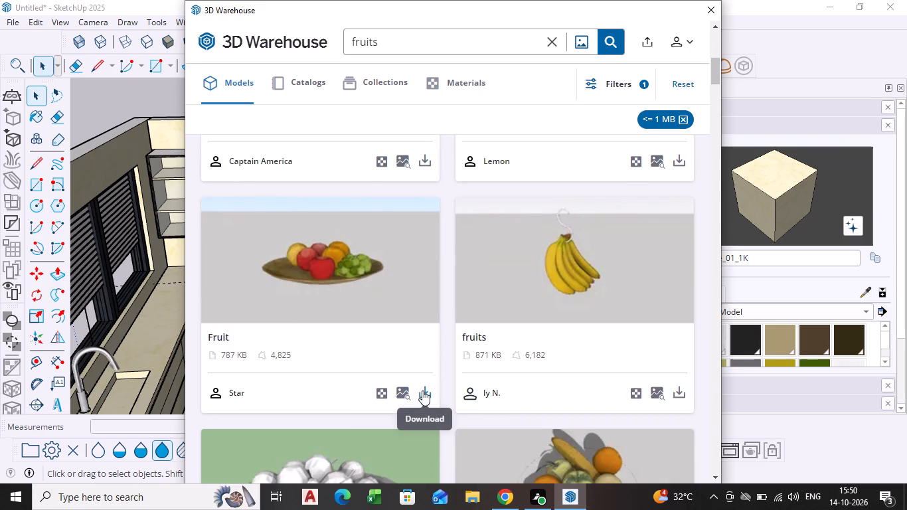
pyautogui.scroll(-1, 422, 384)
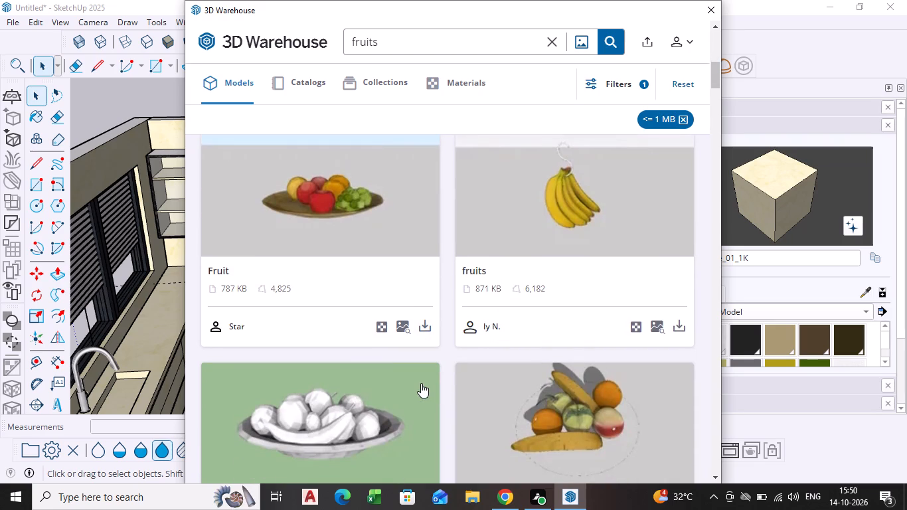
pyautogui.scroll(6, 305, 313)
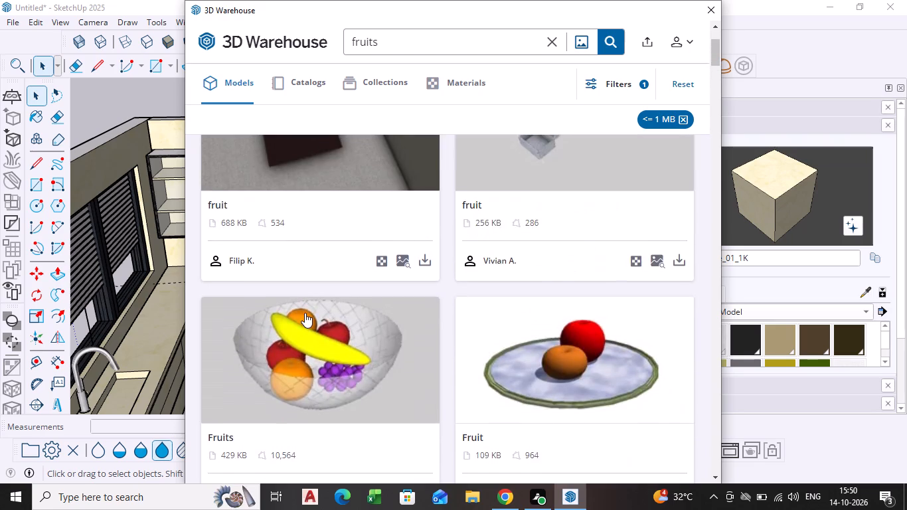
pyautogui.scroll(-3, 305, 313)
pyautogui.scroll(-2, 355, 345)
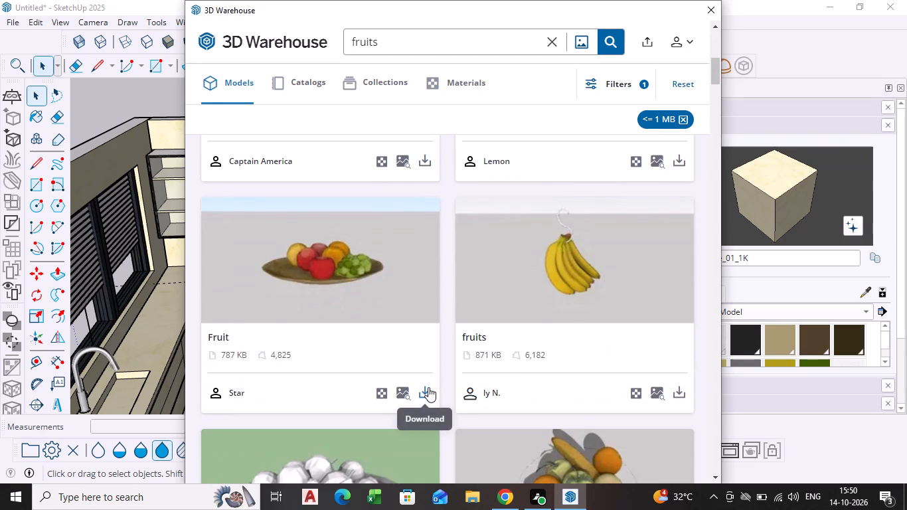
# Load the 787 KB Fruit model with the brown dish and place it on the floor in front of the back base cabinets.
pyautogui.click(428, 387)
pyautogui.click(401, 264)
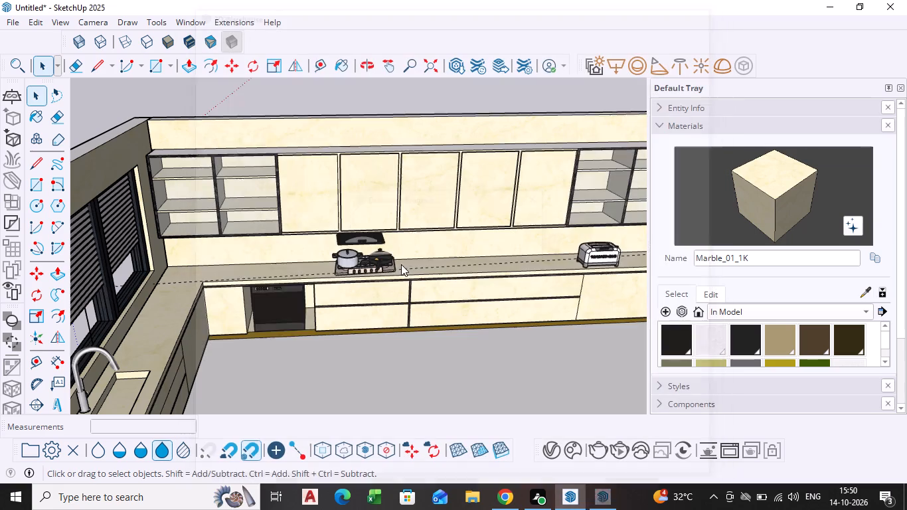
pyautogui.click(412, 369)
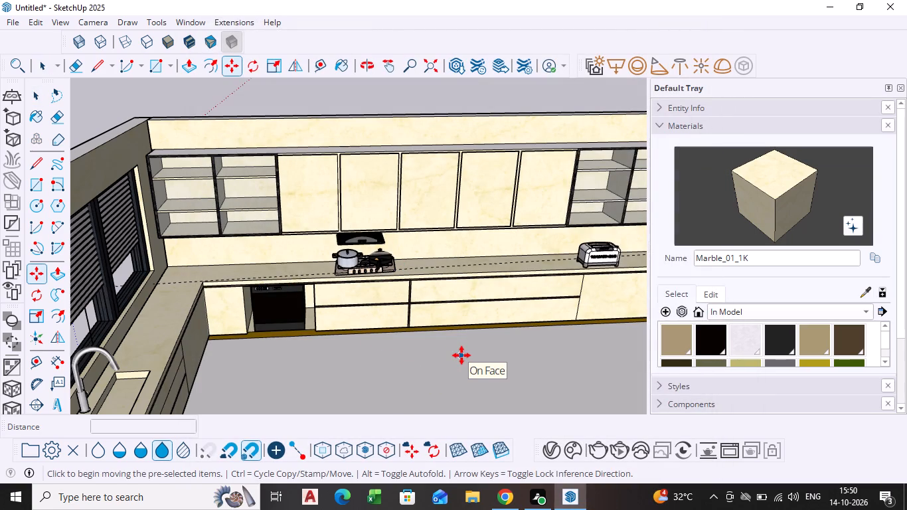
# Move the newly placed Fruit model about 3 ft across the floor, alongside the back base cabinets.
pyautogui.click(456, 353)
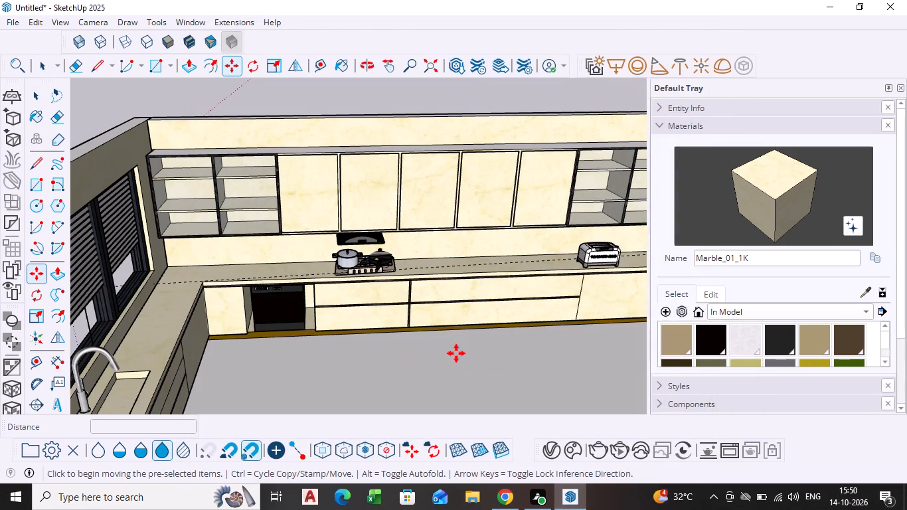
pyautogui.click(524, 365)
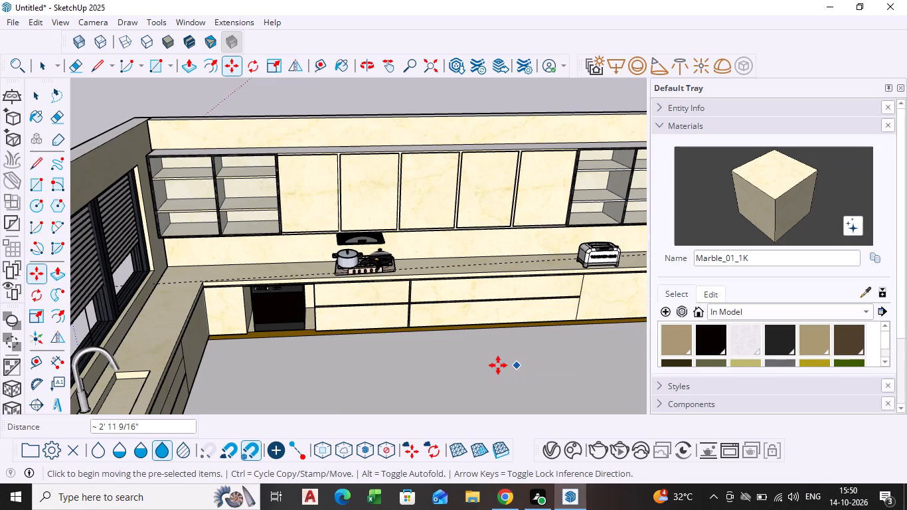
# Move the preselected Fruit model again, using a base point on the backsplash above the oven and a target point near the hob.
pyautogui.scroll(-17, 497, 365)
pyautogui.moveTo(499, 373); pyautogui.dragTo(434, 286, button='middle')
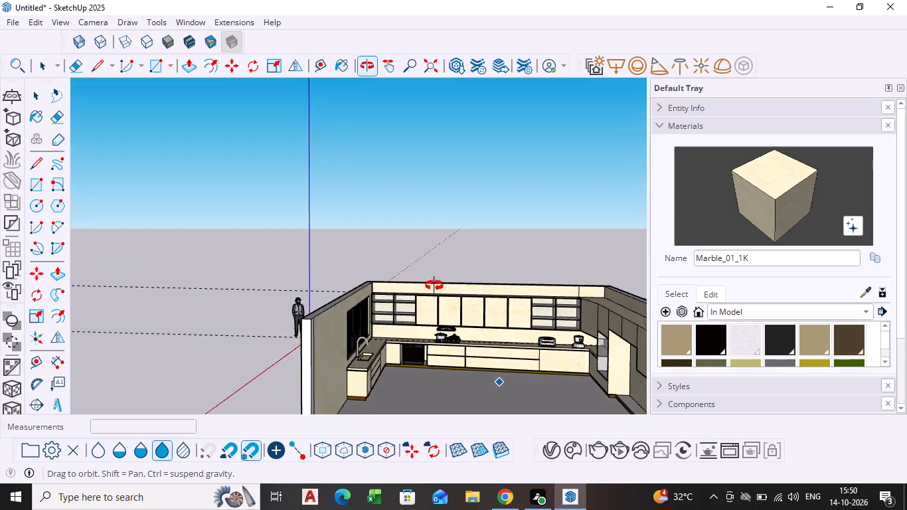
pyautogui.moveTo(434, 286); pyautogui.dragTo(434, 285, button='middle')
pyautogui.scroll(-15, 503, 350)
pyautogui.moveTo(503, 375); pyautogui.dragTo(499, 282, button='middle')
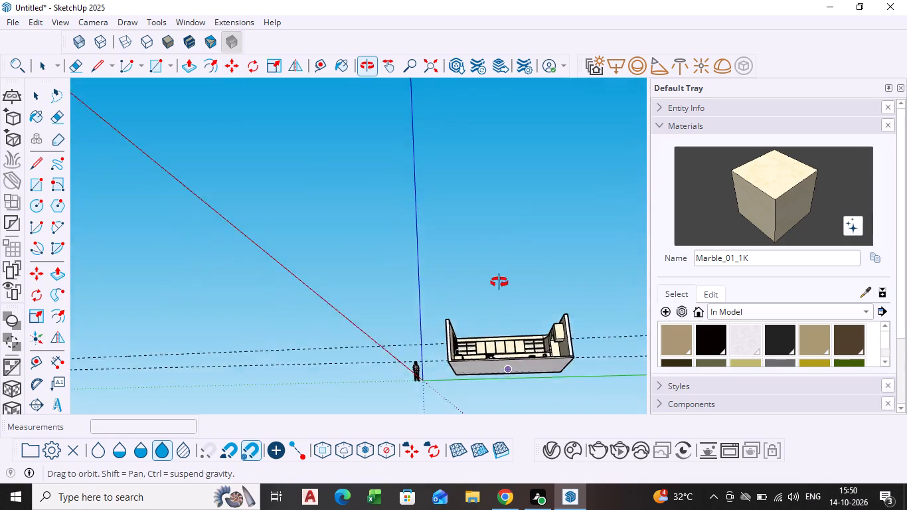
pyautogui.moveTo(499, 282); pyautogui.dragTo(461, 415, button='middle')
pyautogui.scroll(17, 490, 371)
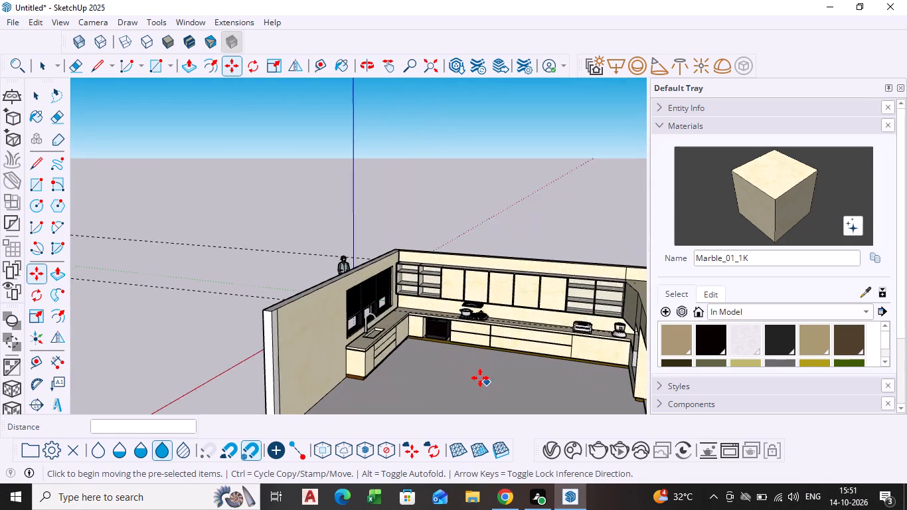
pyautogui.scroll(5, 480, 378)
pyautogui.scroll(16, 441, 339)
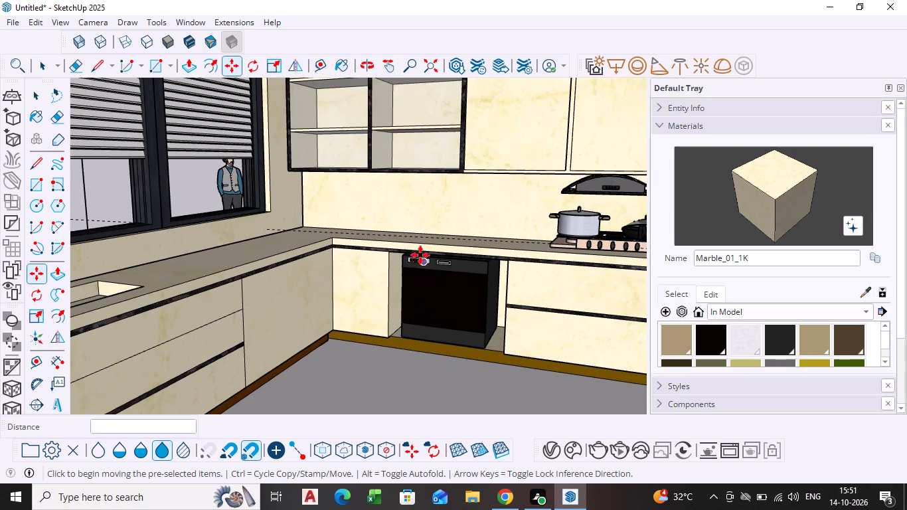
pyautogui.click(416, 210)
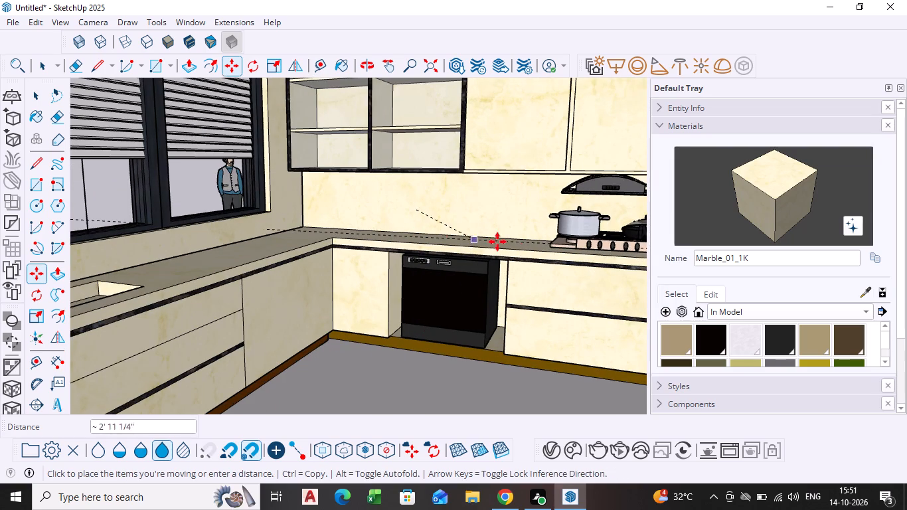
pyautogui.click(517, 216)
pyautogui.scroll(-5, 508, 239)
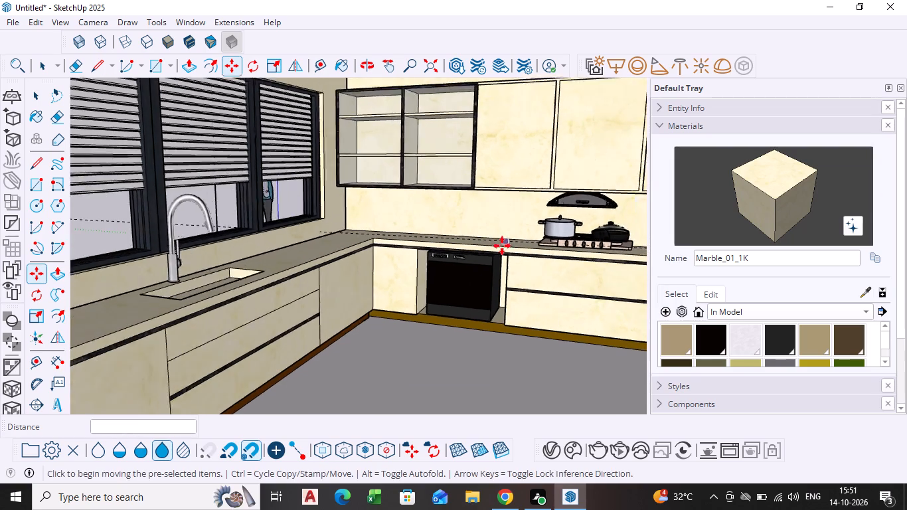
pyautogui.scroll(-6, 502, 246)
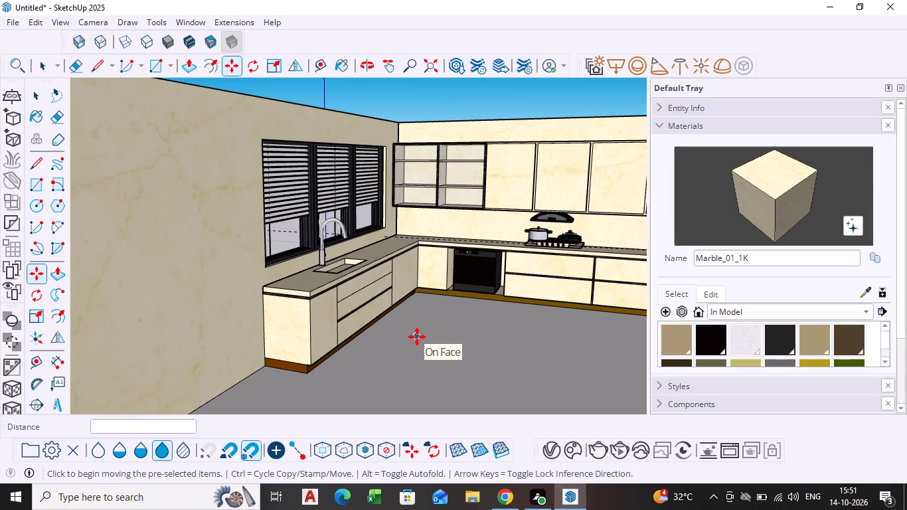
# Examine the floor and countertops for the Fruit model from several overhead angles, checking what is selectable there.
pyautogui.press('space')
pyautogui.click(417, 337)
pyautogui.scroll(-3, 501, 226)
pyautogui.moveTo(501, 226); pyautogui.dragTo(373, 369, button='middle')
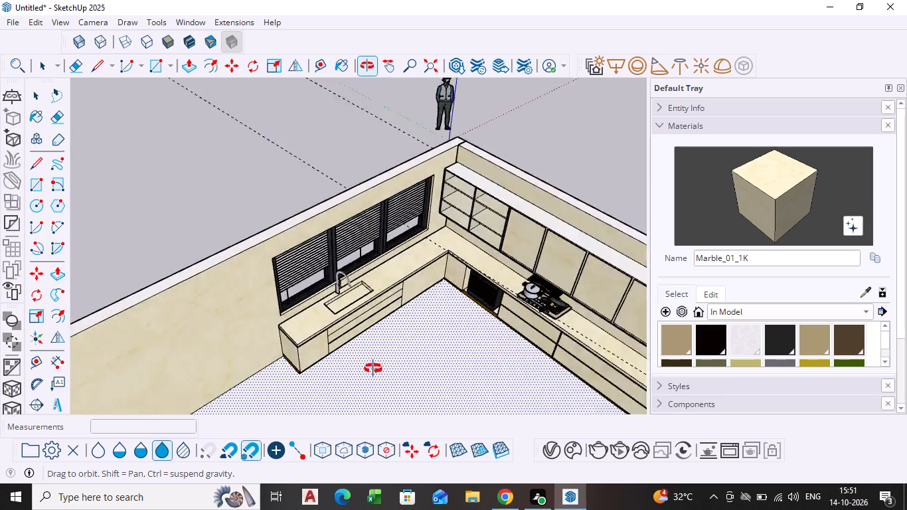
pyautogui.moveTo(373, 369); pyautogui.dragTo(415, 381, button='middle')
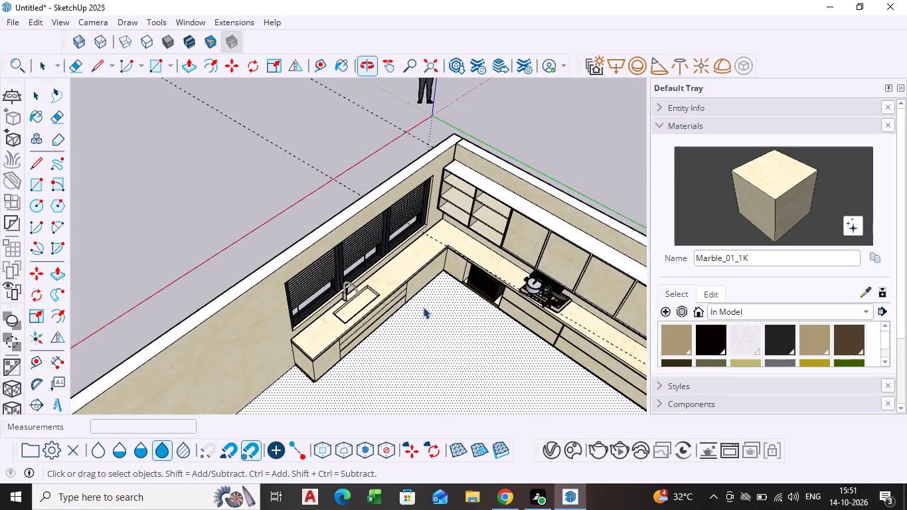
pyautogui.scroll(4, 434, 288)
pyautogui.click(503, 224)
pyautogui.scroll(-6, 500, 247)
pyautogui.moveTo(491, 281); pyautogui.dragTo(401, 206, button='middle')
pyautogui.scroll(-3, 370, 325)
pyautogui.moveTo(396, 340); pyautogui.dragTo(526, 305, button='middle')
pyautogui.scroll(1, 434, 286)
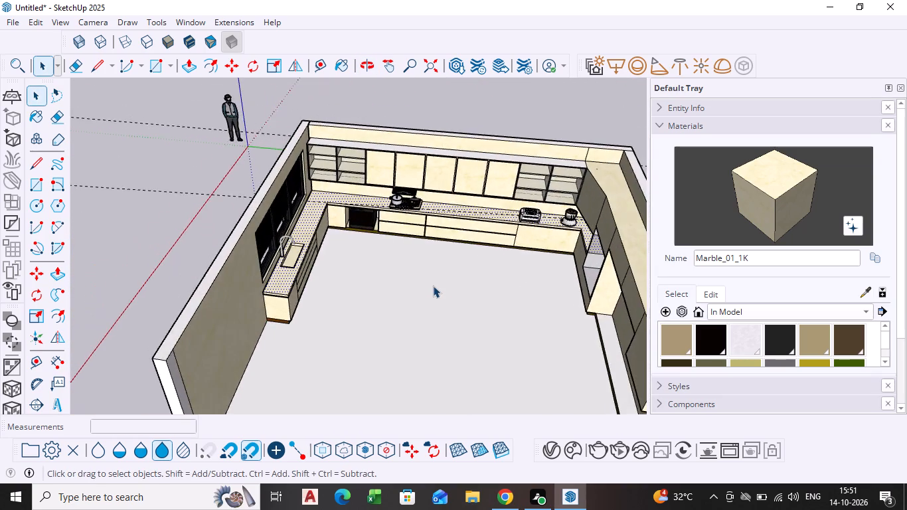
pyautogui.scroll(4, 433, 286)
pyautogui.press('space')
pyautogui.click(323, 311)
pyautogui.scroll(-5, 323, 311)
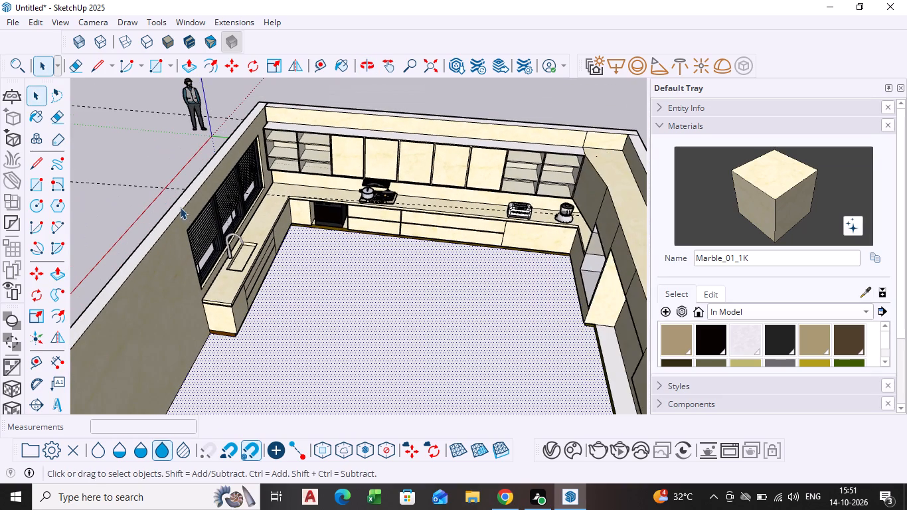
pyautogui.click(155, 169)
pyautogui.scroll(-3, 351, 208)
pyautogui.moveTo(351, 214); pyautogui.dragTo(351, 212, button='middle')
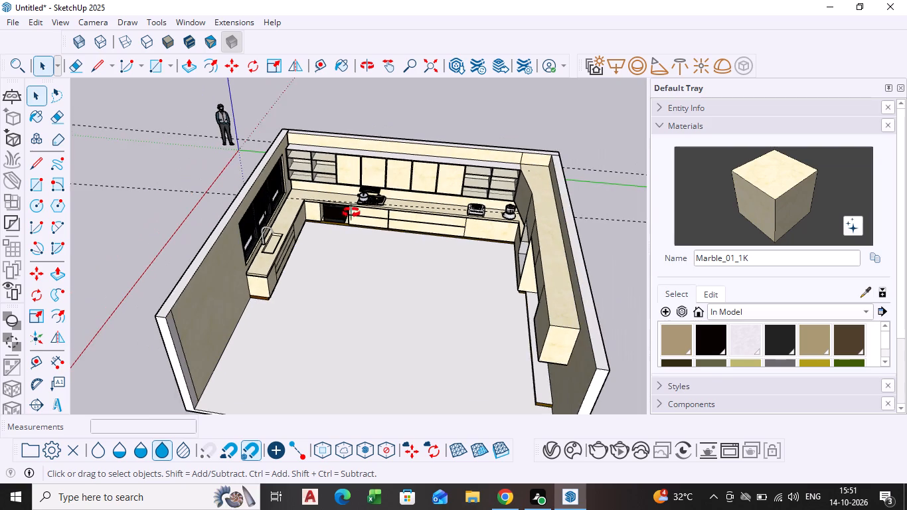
# Undo the recent moves and the insertion of the Fruit model with the brown dish.
pyautogui.moveTo(351, 212); pyautogui.dragTo(367, 183, button='middle')
pyautogui.scroll(10, 335, 185)
pyautogui.moveTo(301, 222); pyautogui.dragTo(311, 260, button='middle')
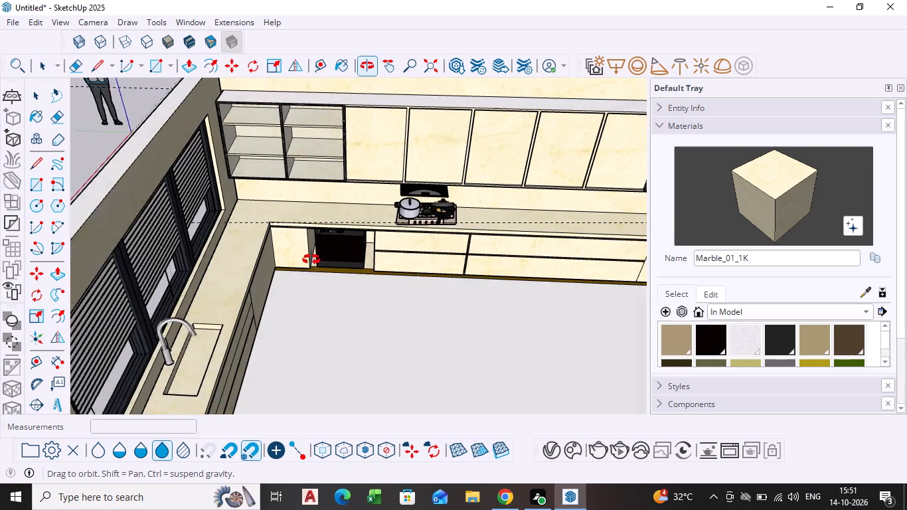
pyautogui.moveTo(311, 260); pyautogui.dragTo(312, 261, button='middle')
pyautogui.scroll(9, 297, 230)
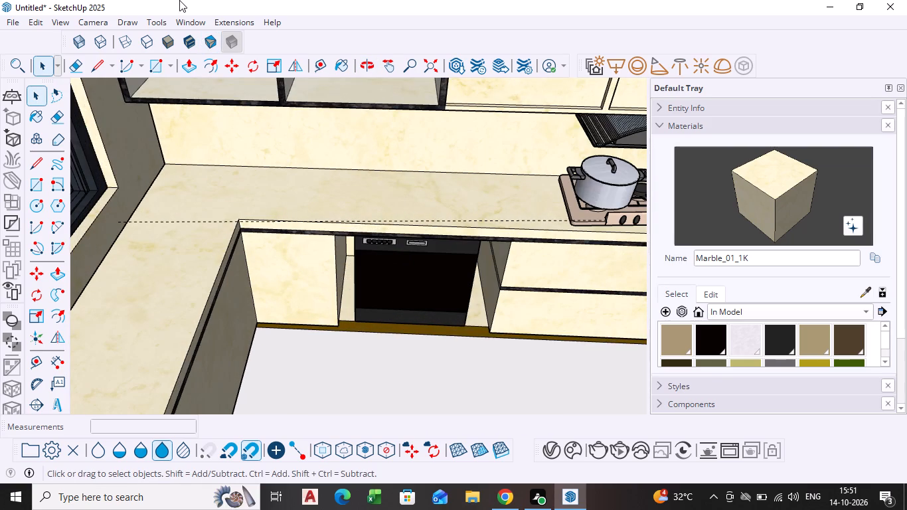
pyautogui.click(190, 25)
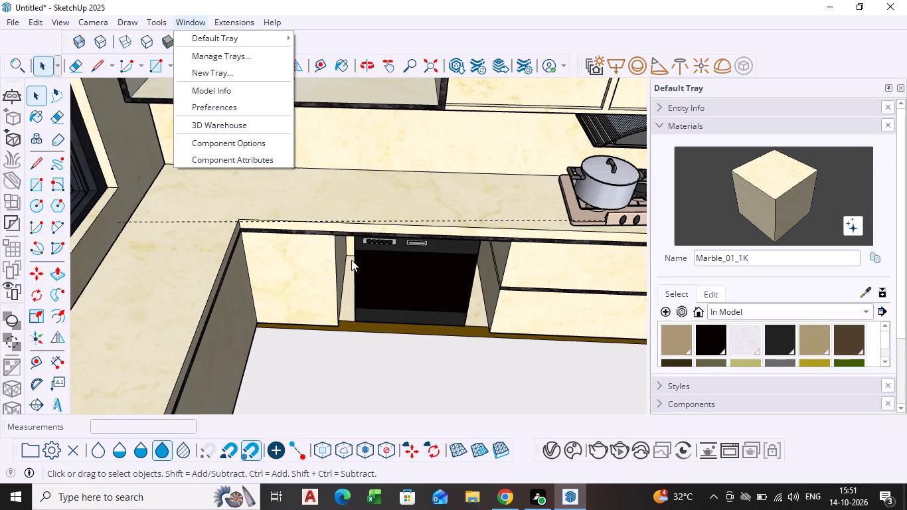
pyautogui.hotkey('ctrl', 'z')
pyautogui.hotkey('ctrl', 'z')
pyautogui.click(394, 390)
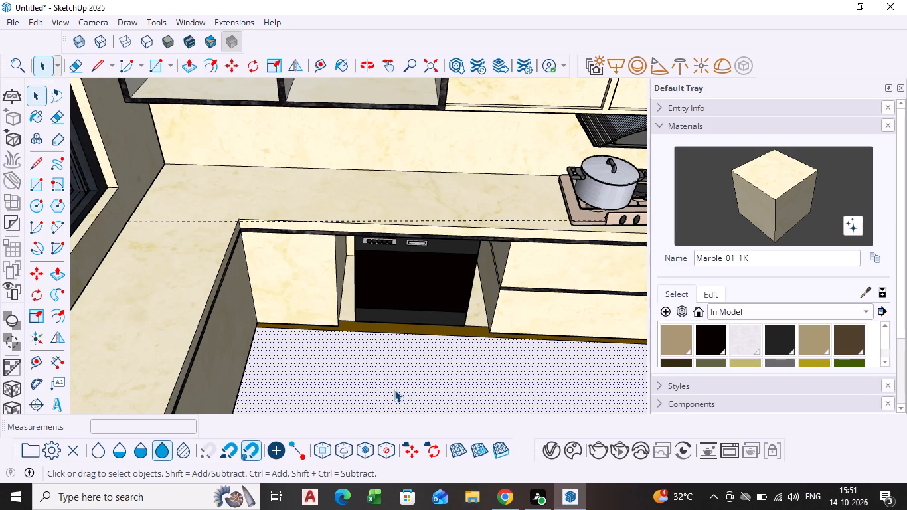
pyautogui.hotkey('ctrl', 'z')
pyautogui.hotkey('ctrl', 'z')
pyautogui.hotkey('ctrl', 'z')
pyautogui.hotkey('ctrl', 'z')
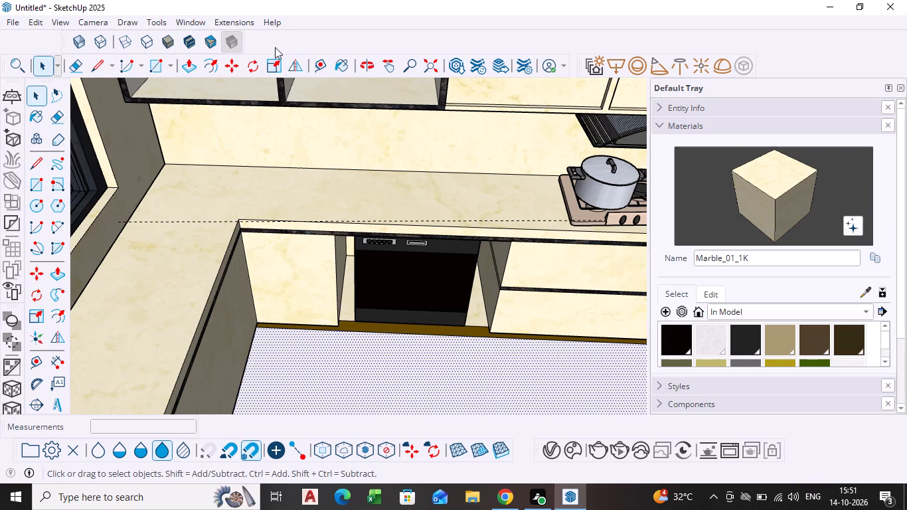
# Reopen the 3D Warehouse and browse the fruits models of 1 MB or less for a replacement fruit bowl.
pyautogui.click(185, 21)
pyautogui.click(222, 125)
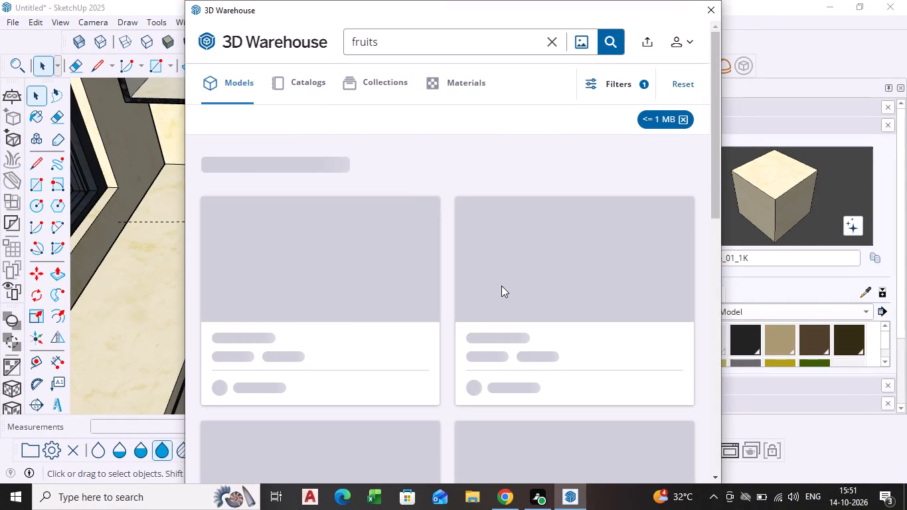
pyautogui.scroll(-3, 557, 365)
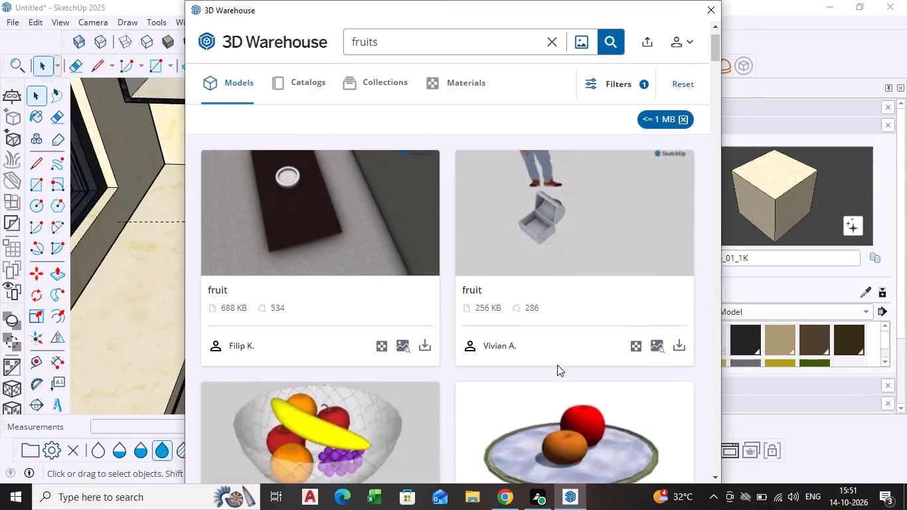
pyautogui.scroll(-8, 557, 365)
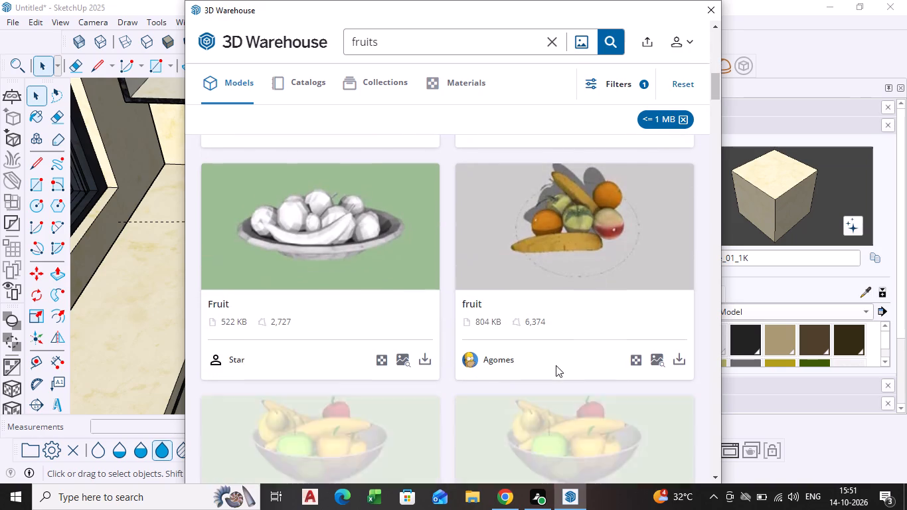
pyautogui.scroll(-5, 556, 365)
pyautogui.scroll(-3, 477, 384)
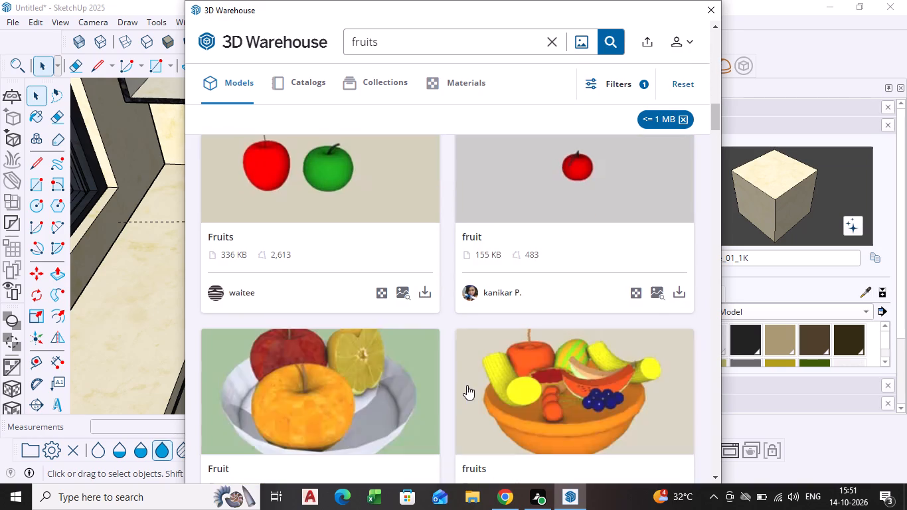
pyautogui.scroll(-2, 465, 385)
pyautogui.scroll(-3, 588, 396)
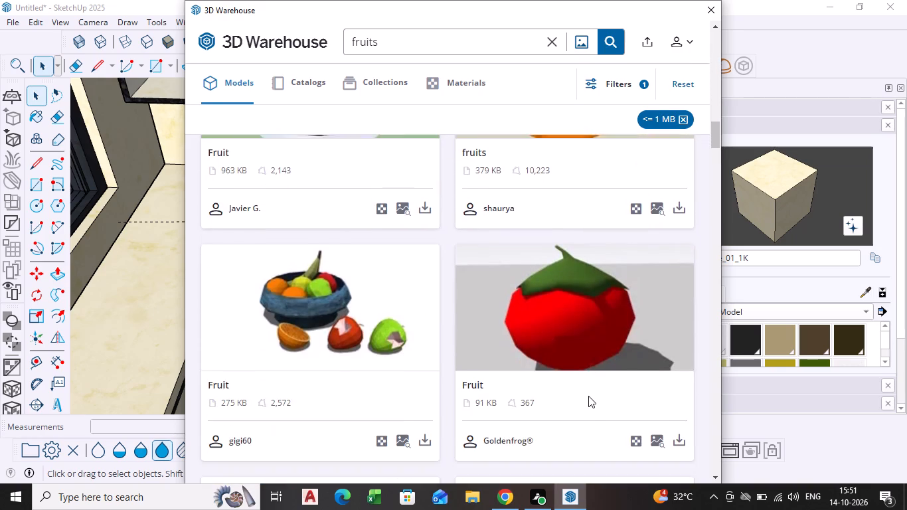
pyautogui.scroll(-3, 486, 395)
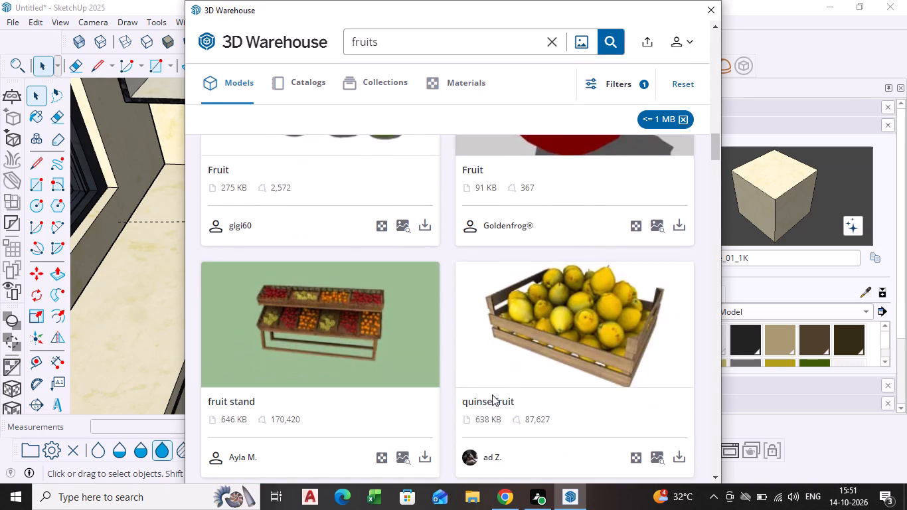
# Return to the 429 KB Fruits model with the transparent bowl and banana, and download it.
pyautogui.scroll(19, 493, 392)
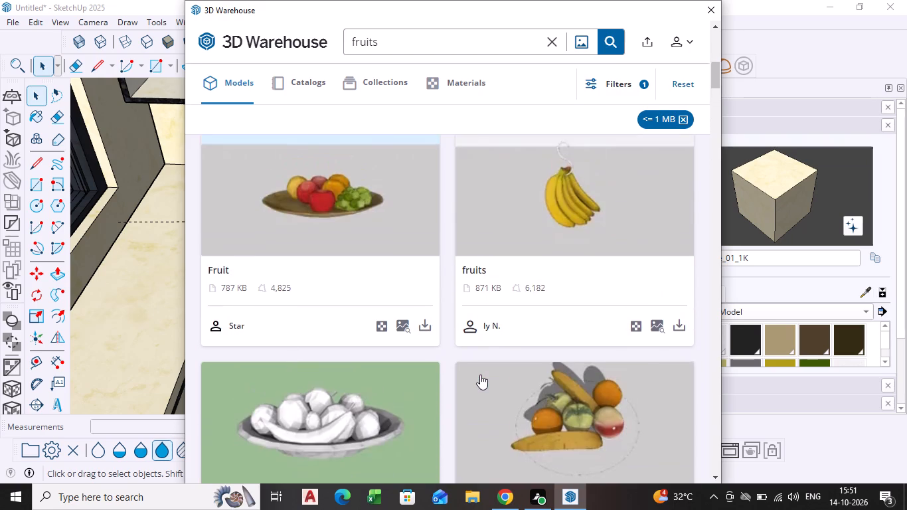
pyautogui.scroll(4, 480, 375)
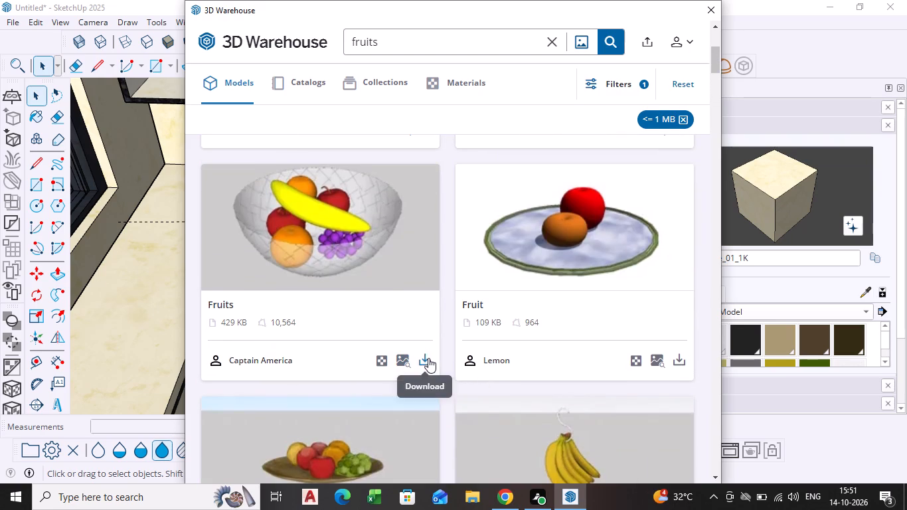
pyautogui.scroll(4, 482, 347)
pyautogui.scroll(-4, 482, 347)
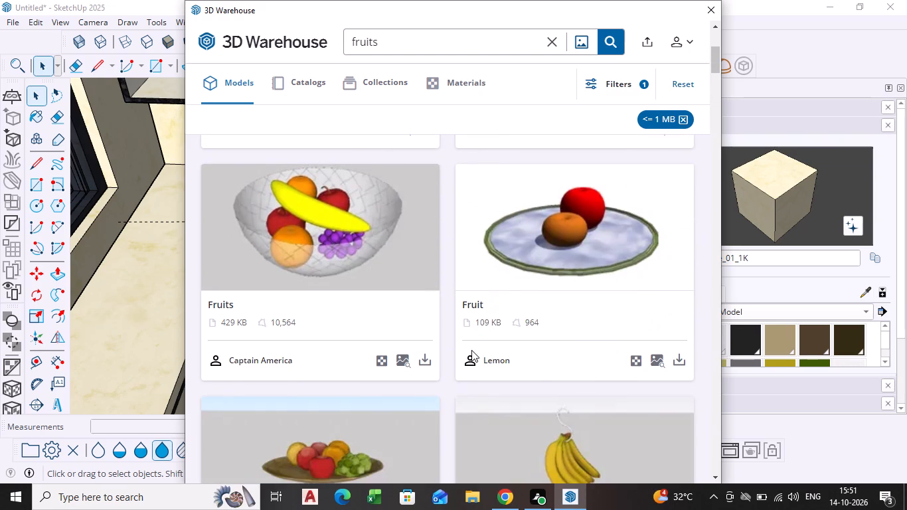
pyautogui.click(426, 357)
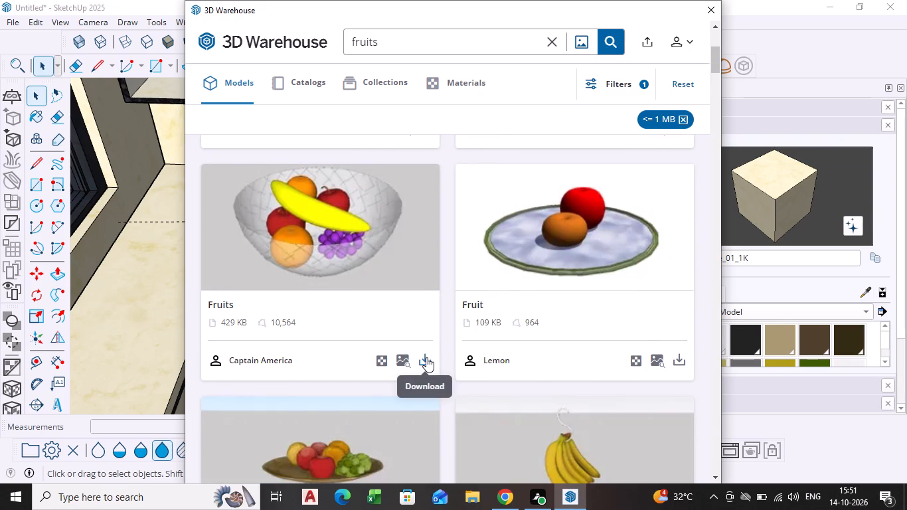
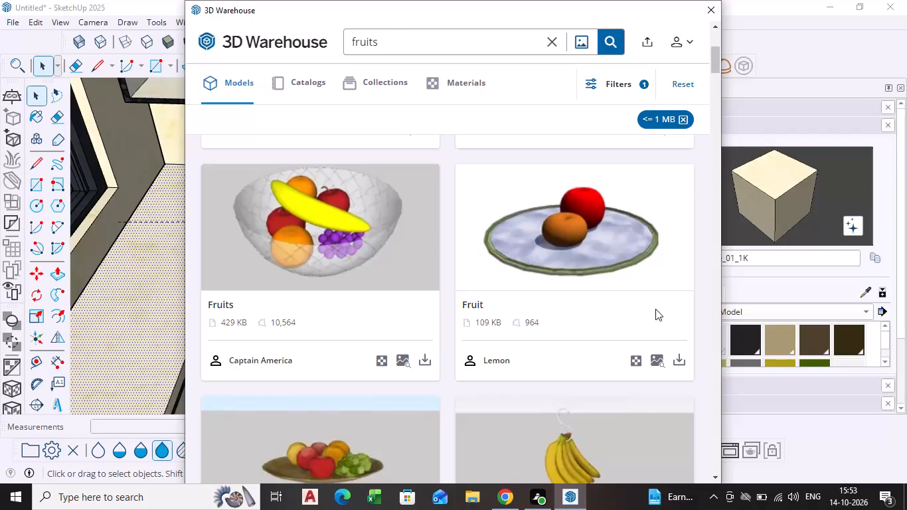
# Load the 429 KB Fruits bowl model into the scene and place it on the countertop between the corner and the hob.
pyautogui.click(431, 357)
pyautogui.click(409, 262)
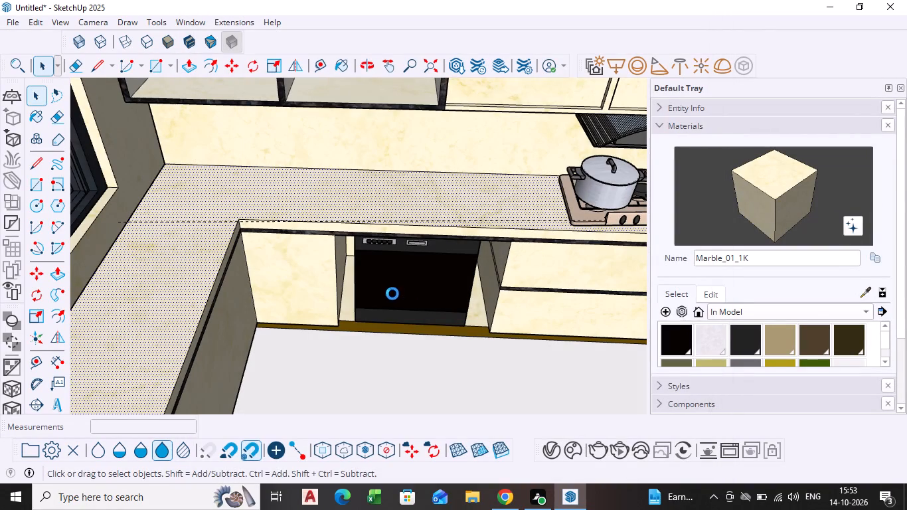
pyautogui.scroll(-3, 463, 212)
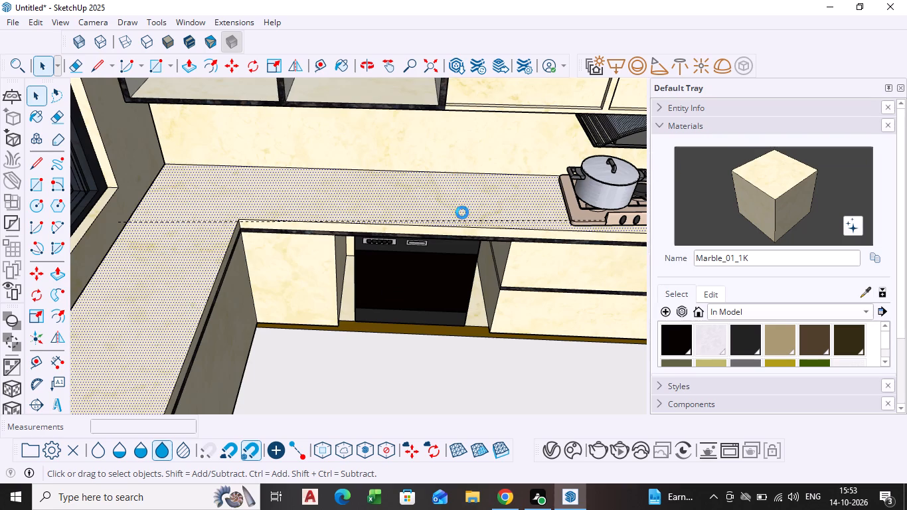
pyautogui.scroll(6, 355, 203)
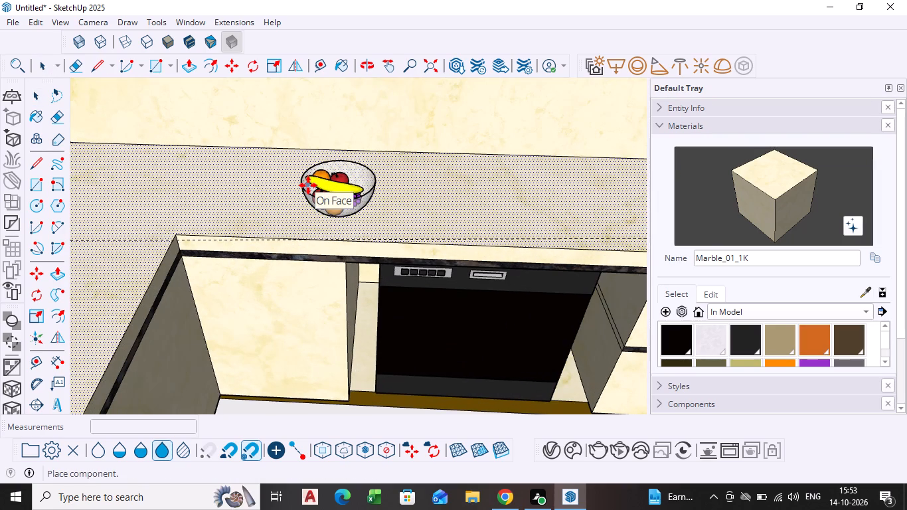
pyautogui.scroll(4, 308, 185)
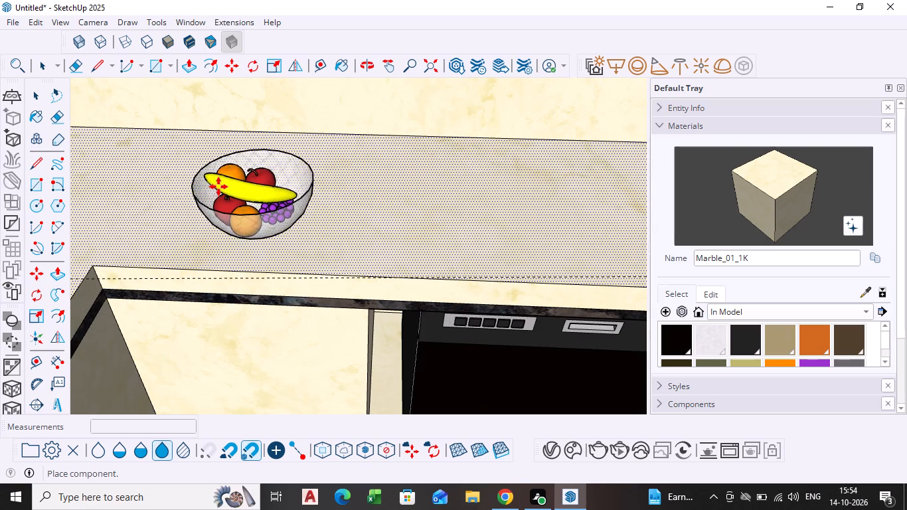
pyautogui.click(218, 184)
# Stretch the fruit bowl to about 1.76 along the green axis and about 1.22 along the red axis.
pyautogui.scroll(-4, 278, 212)
pyautogui.scroll(-9, 339, 255)
pyautogui.scroll(2, 361, 266)
pyautogui.moveTo(363, 266); pyautogui.dragTo(369, 216, button='middle')
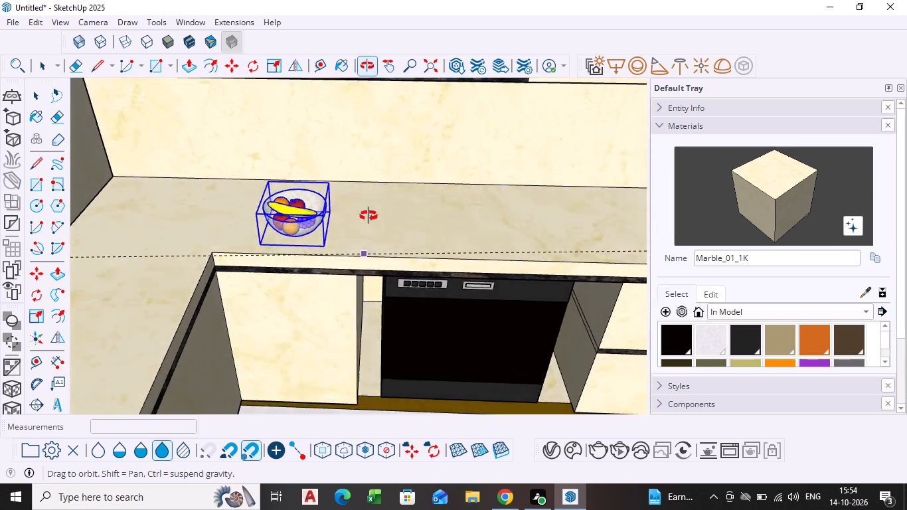
pyautogui.moveTo(369, 216); pyautogui.dragTo(372, 188, button='middle')
pyautogui.scroll(3, 337, 186)
pyautogui.scroll(-18, 419, 216)
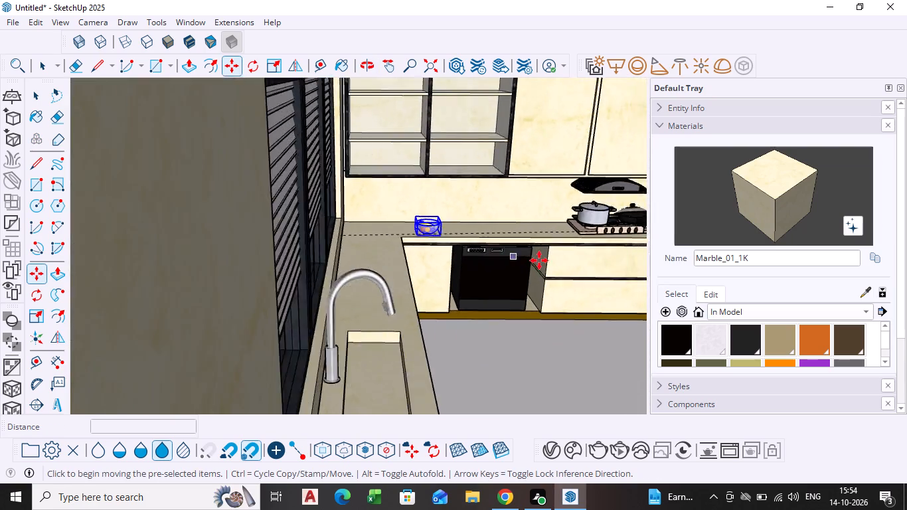
pyautogui.scroll(-4, 539, 260)
pyautogui.keyDown('shift'); pyautogui.scroll(-1, 535, 262); pyautogui.keyUp('shift')
pyautogui.keyDown('shift'); pyautogui.moveTo(525, 264); pyautogui.dragTo(430, 250, button='middle'); pyautogui.keyUp('shift')
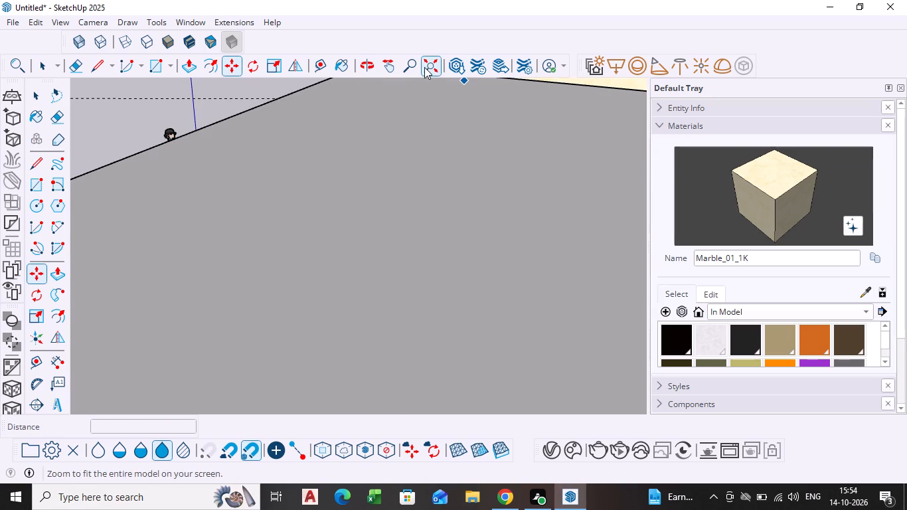
pyautogui.click(424, 67)
pyautogui.scroll(12, 314, 181)
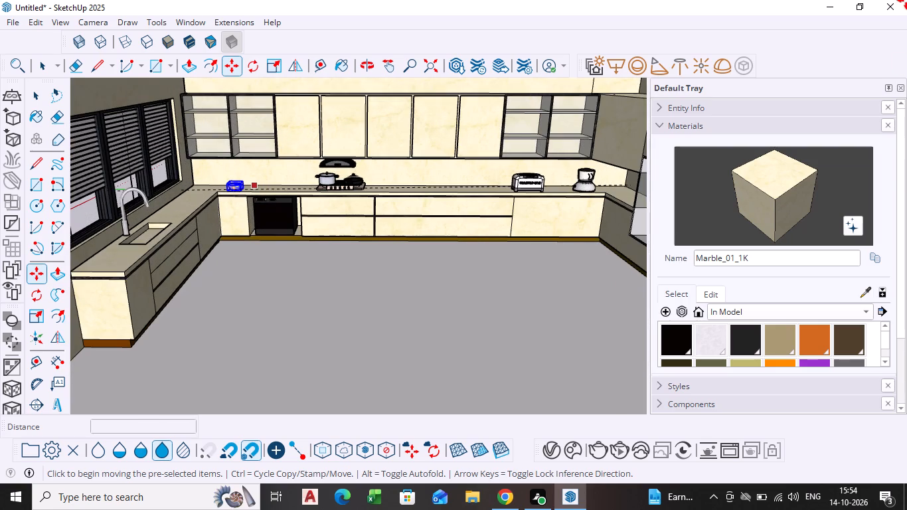
pyautogui.scroll(12, 211, 205)
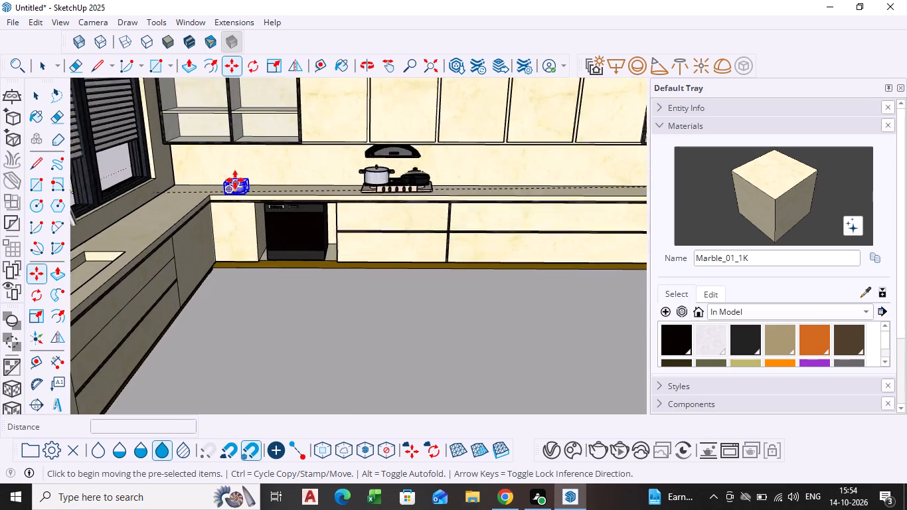
pyautogui.scroll(6, 235, 180)
pyautogui.click(39, 311)
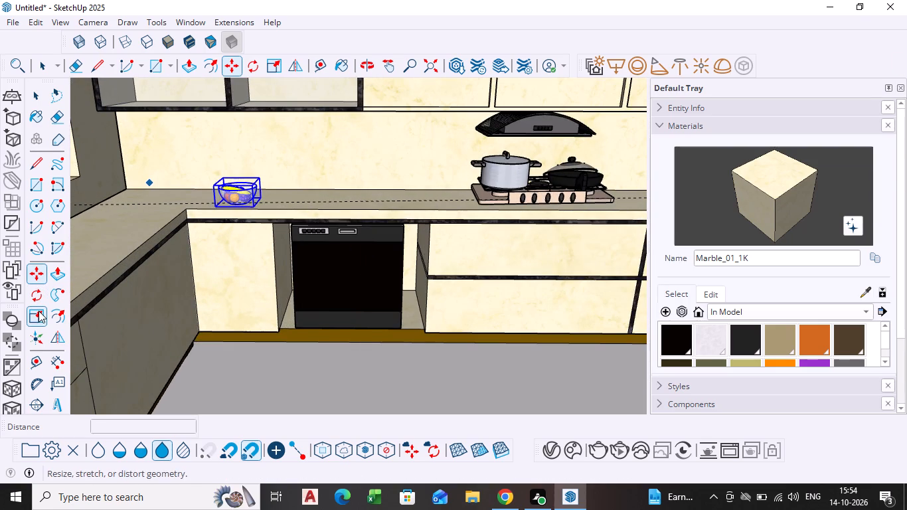
pyautogui.scroll(4, 184, 223)
pyautogui.moveTo(246, 177); pyautogui.dragTo(228, 290, button='middle')
pyautogui.scroll(9, 284, 223)
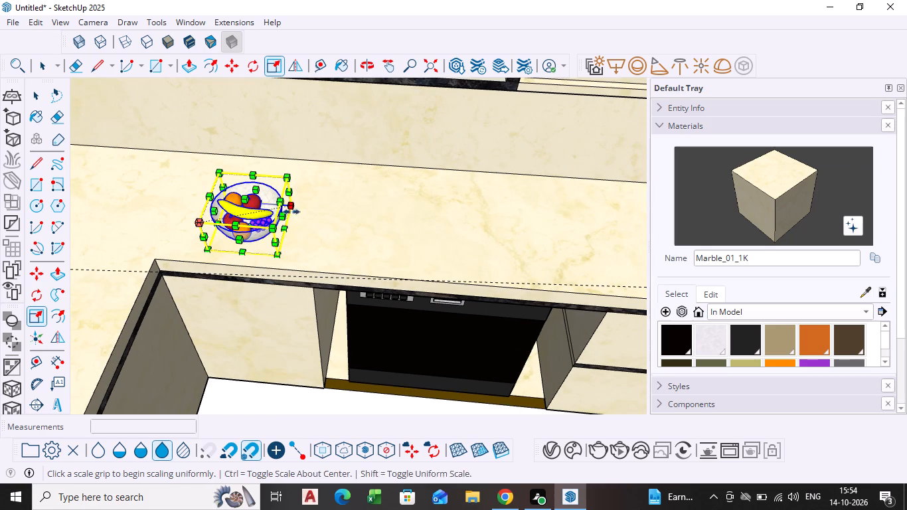
pyautogui.click(286, 212)
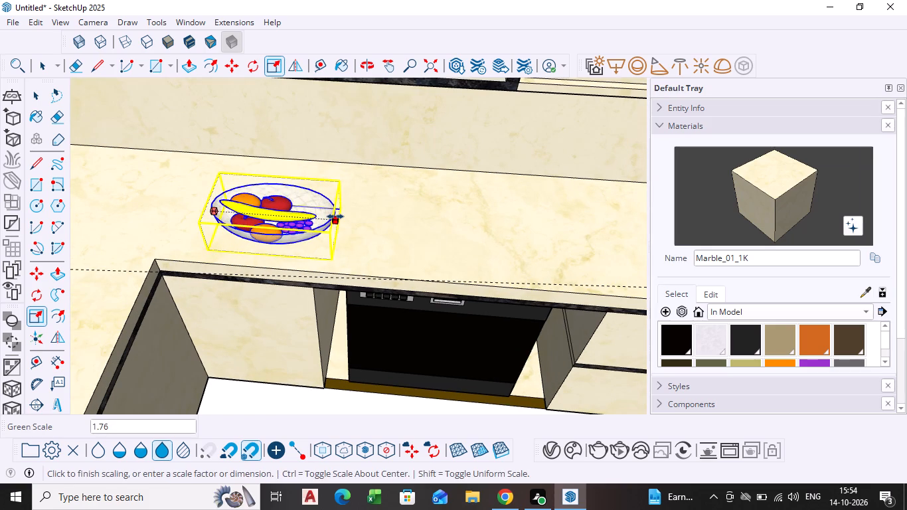
pyautogui.click(335, 216)
pyautogui.click(268, 240)
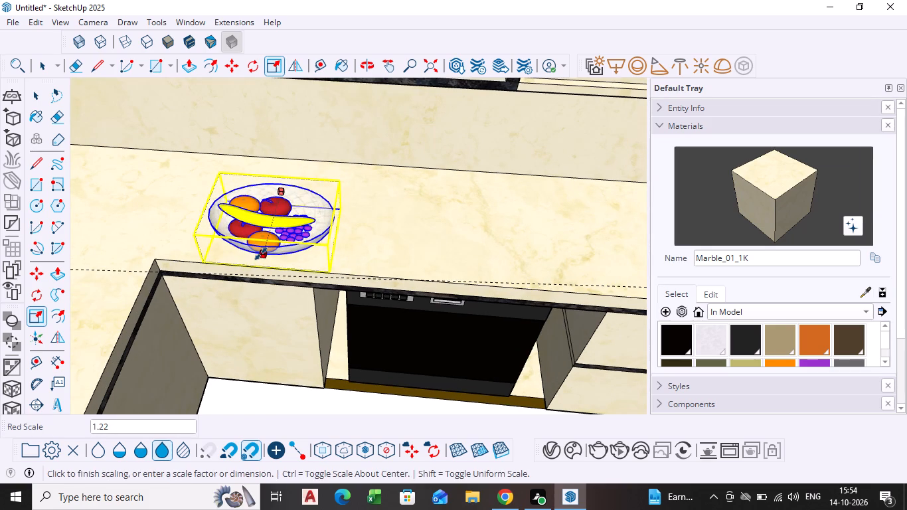
pyautogui.click(261, 254)
# Lengthen the fruit bowl along the green axis toward the counter corner by a factor of about 1.18.
pyautogui.moveTo(246, 220); pyautogui.dragTo(361, 209, button='middle')
pyautogui.scroll(-1, 246, 220)
pyautogui.moveTo(240, 263); pyautogui.dragTo(272, 250, button='middle')
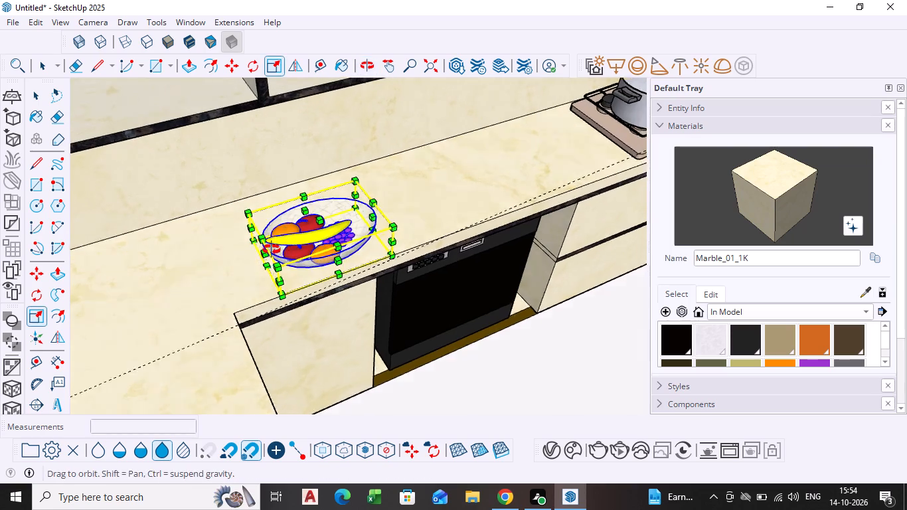
pyautogui.moveTo(272, 250); pyautogui.dragTo(297, 244, button='middle')
pyautogui.scroll(4, 297, 254)
pyautogui.click(288, 253)
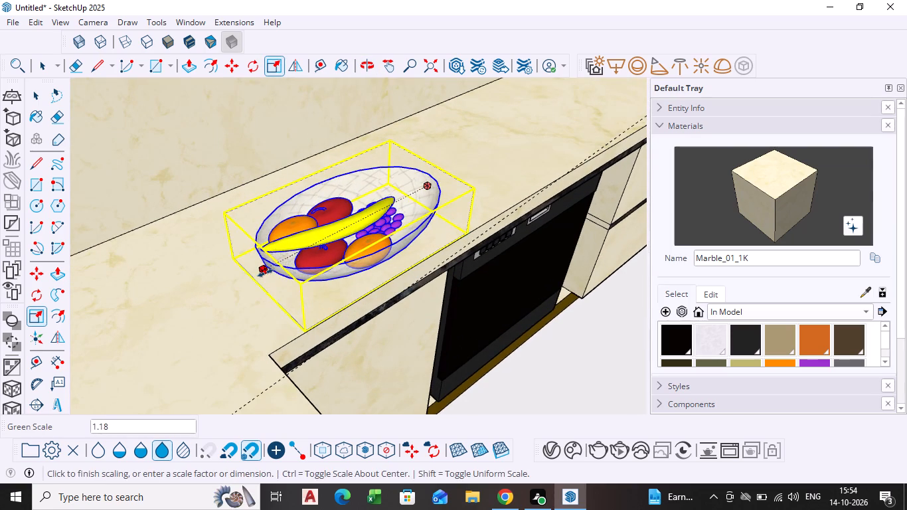
pyautogui.click(266, 273)
# Widen the fruit bowl along the red axis toward the back wall and deselect it.
pyautogui.moveTo(268, 274); pyautogui.dragTo(309, 284, button='middle')
pyautogui.moveTo(311, 251); pyautogui.dragTo(387, 230, button='middle')
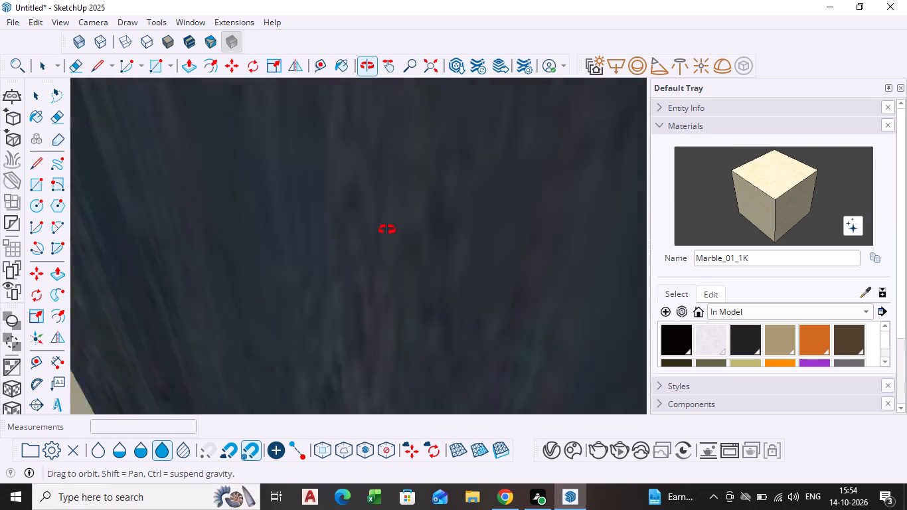
pyautogui.moveTo(387, 230); pyautogui.dragTo(392, 224, button='middle')
pyautogui.click(435, 66)
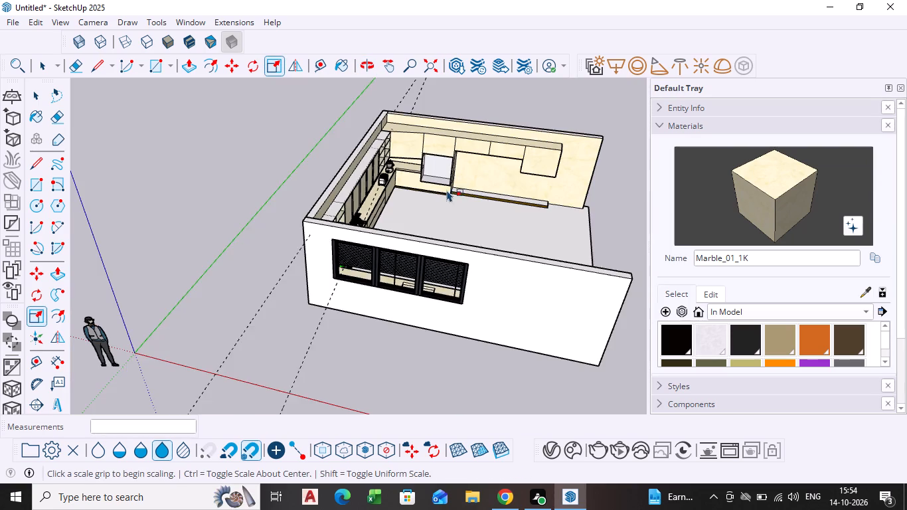
pyautogui.scroll(18, 340, 187)
pyautogui.moveTo(325, 305); pyautogui.dragTo(309, 353, button='middle')
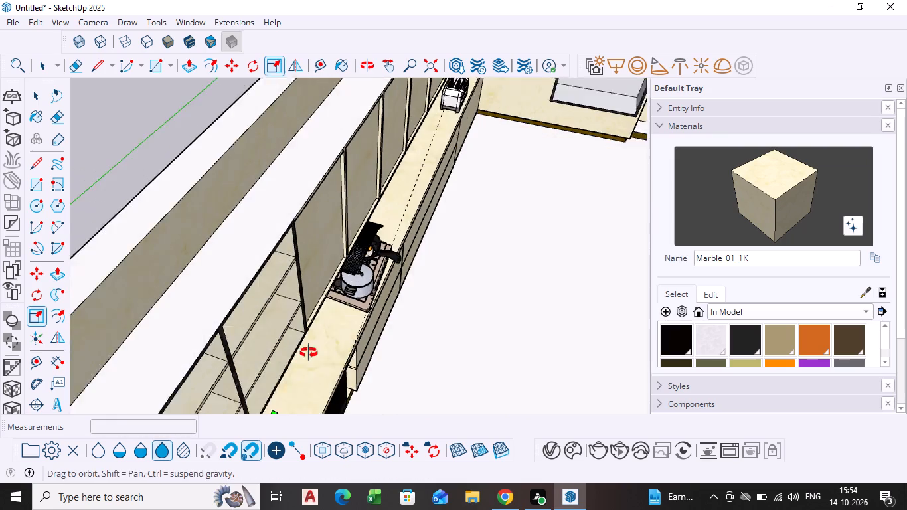
pyautogui.moveTo(309, 353); pyautogui.dragTo(305, 359, button='middle')
pyautogui.keyDown('shift'); pyautogui.moveTo(255, 387); pyautogui.dragTo(288, 274, button='middle'); pyautogui.keyUp('shift')
pyautogui.scroll(4, 270, 396)
pyautogui.moveTo(269, 386); pyautogui.dragTo(259, 417, button='middle')
pyautogui.scroll(2, 255, 367)
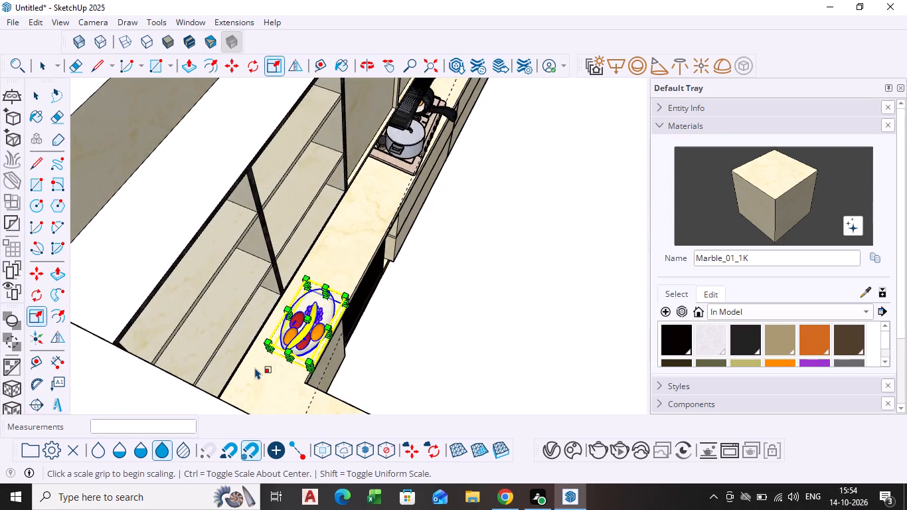
pyautogui.scroll(7, 255, 367)
pyautogui.click(335, 256)
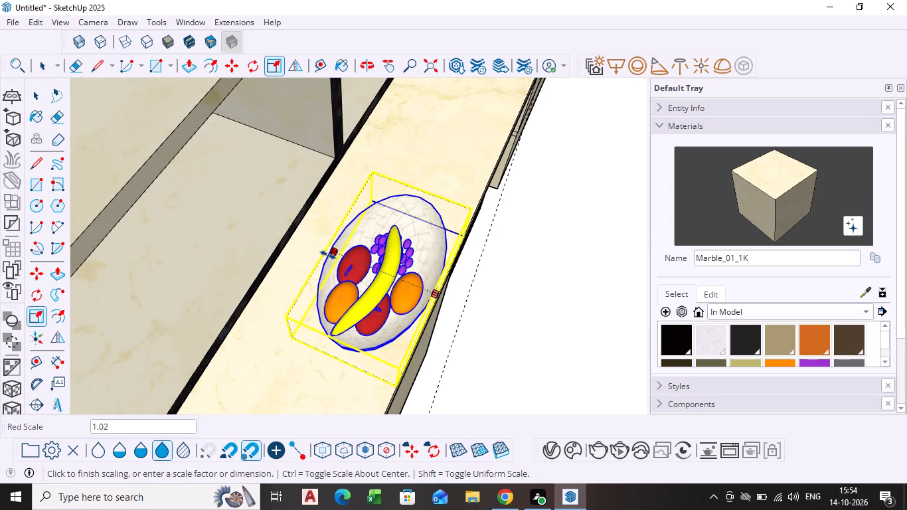
pyautogui.click(313, 247)
pyautogui.press('space')
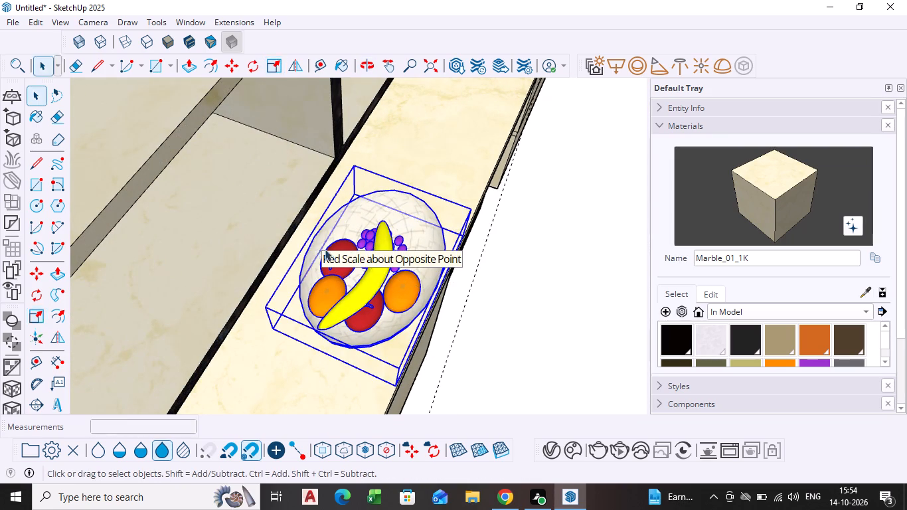
pyautogui.click(542, 294)
# Scale the fruit bowl's height along the blue axis by a factor of 2.20 and deselect it.
pyautogui.scroll(-4, 527, 305)
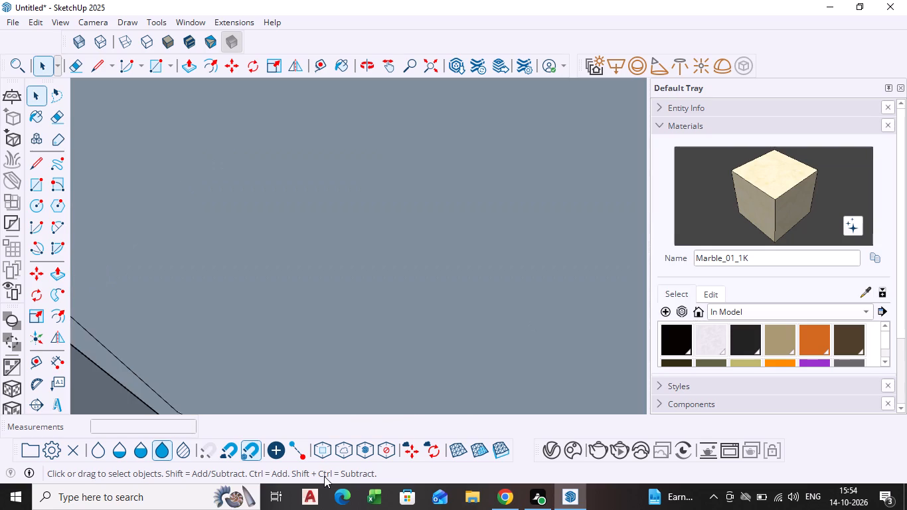
pyautogui.click(425, 64)
pyautogui.moveTo(456, 327); pyautogui.dragTo(103, 205, button='middle')
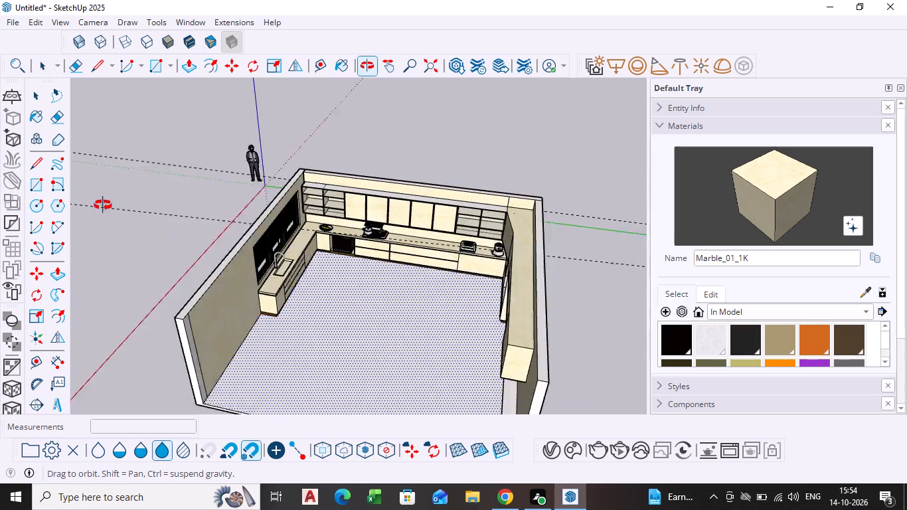
pyautogui.moveTo(103, 205); pyautogui.dragTo(96, 195, button='middle')
pyautogui.scroll(5, 301, 291)
pyautogui.moveTo(369, 311); pyautogui.dragTo(446, 312, button='middle')
pyautogui.scroll(3, 283, 208)
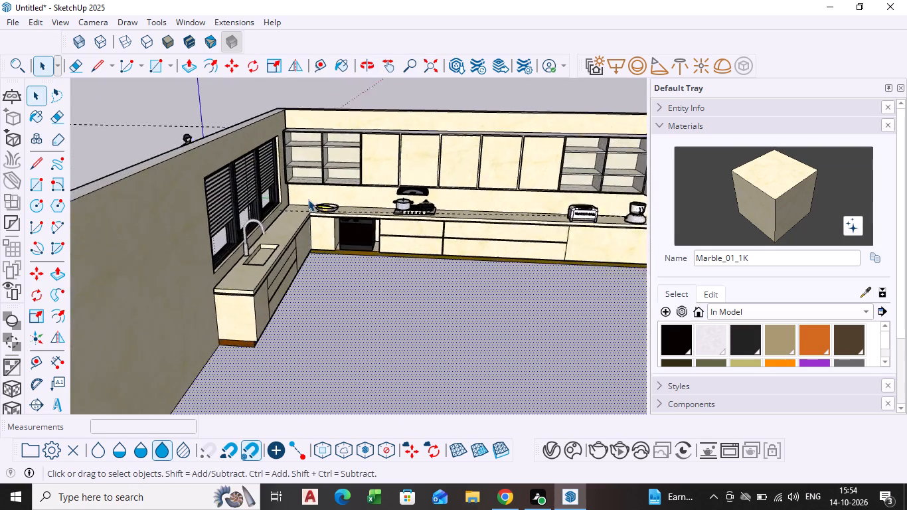
pyautogui.scroll(15, 308, 199)
pyautogui.click(321, 214)
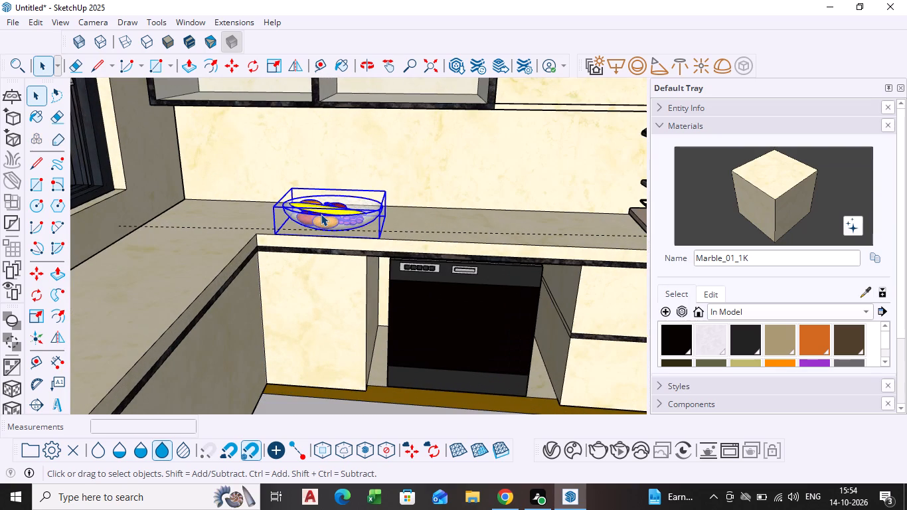
pyautogui.click(37, 311)
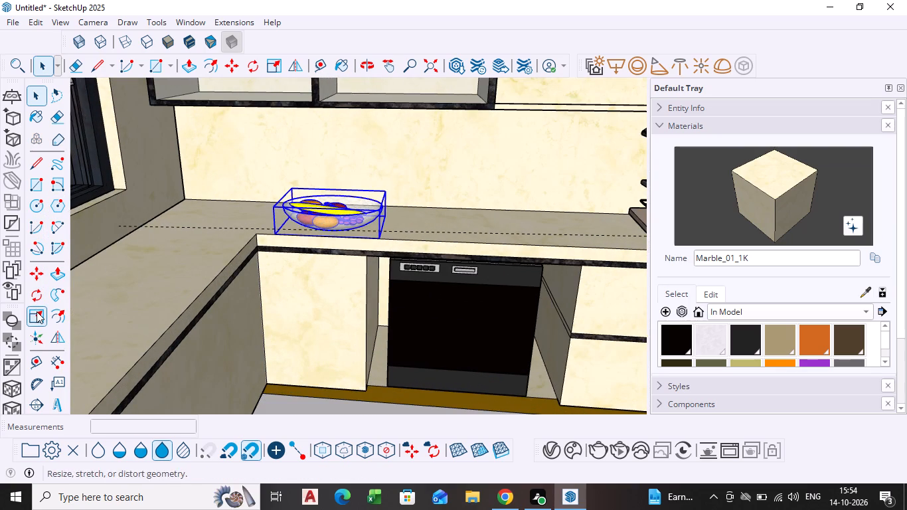
pyautogui.click(332, 194)
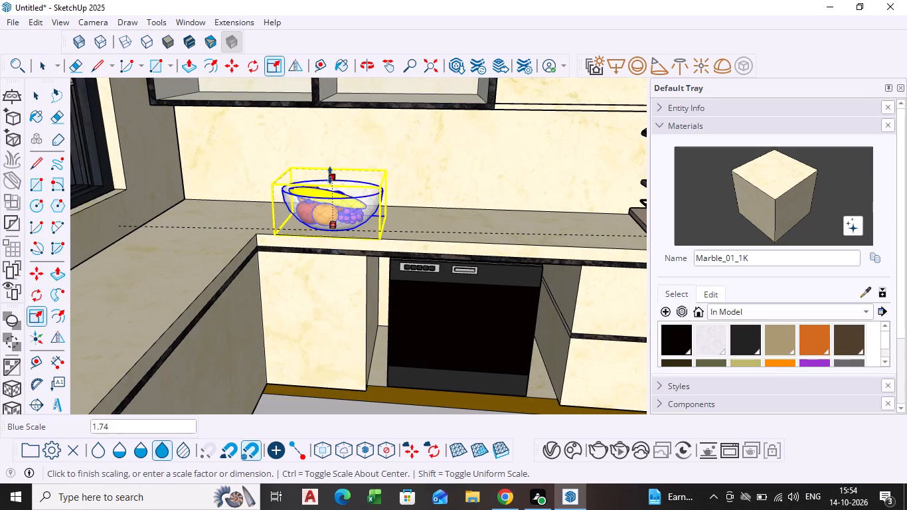
pyautogui.click(329, 166)
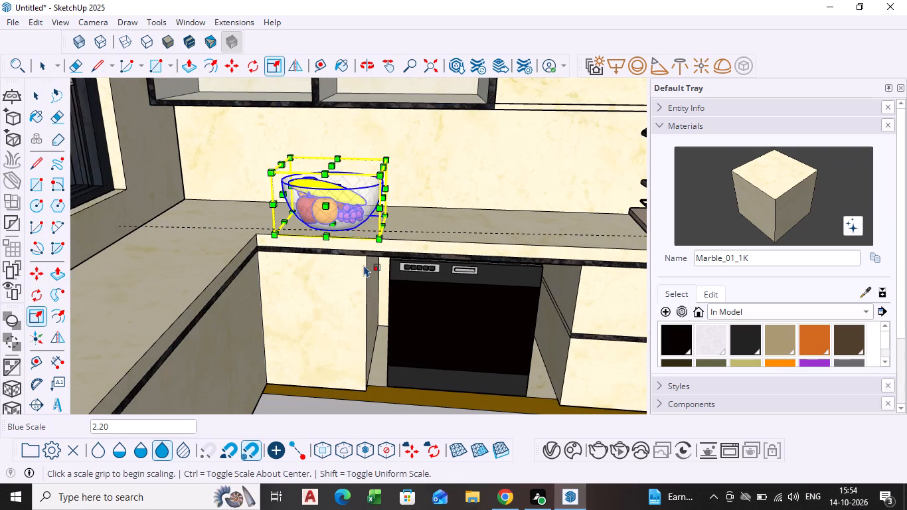
pyautogui.press('space')
pyautogui.scroll(-3, 414, 170)
pyautogui.click(505, 415)
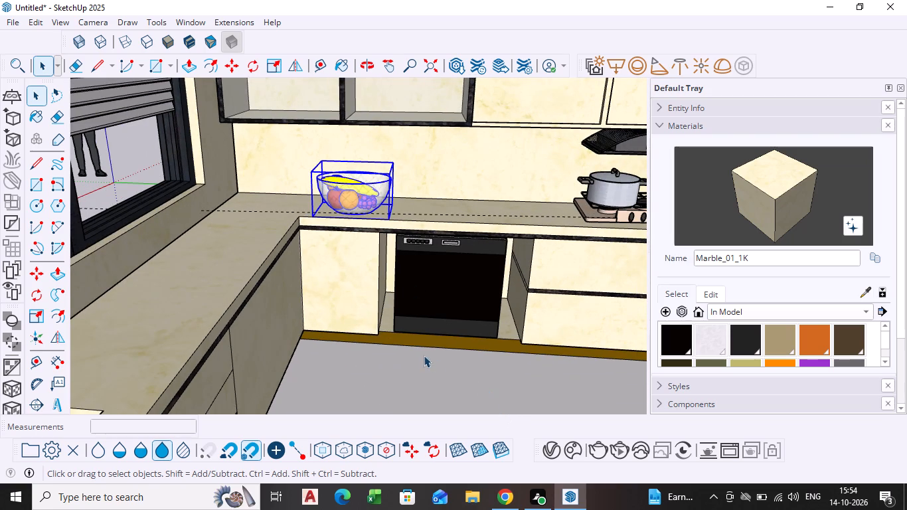
pyautogui.click(409, 379)
# Examine the whole kitchen from several viewpoints, checking the fruit bowl on the counter and the open wall shelves above it.
pyautogui.scroll(-2, 382, 313)
pyautogui.middleClick(382, 313)
pyautogui.scroll(-3, 473, 367)
pyautogui.moveTo(466, 368); pyautogui.dragTo(455, 370, button='middle')
pyautogui.scroll(-1, 459, 369)
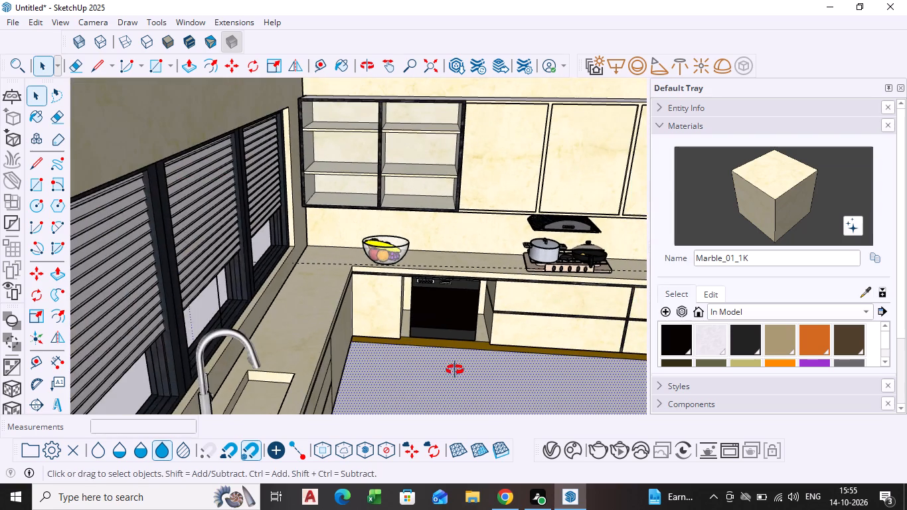
pyautogui.moveTo(455, 370); pyautogui.dragTo(295, 230, button='middle')
pyautogui.scroll(-8, 307, 250)
pyautogui.scroll(-1, 532, 301)
pyautogui.moveTo(532, 301); pyautogui.dragTo(519, 302, button='middle')
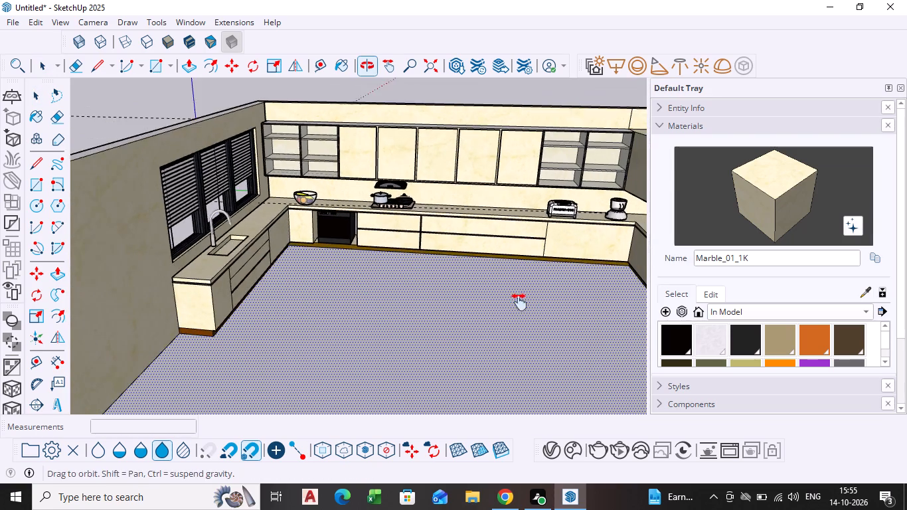
pyautogui.moveTo(519, 302); pyautogui.dragTo(455, 301, button='middle')
pyautogui.scroll(3, 421, 251)
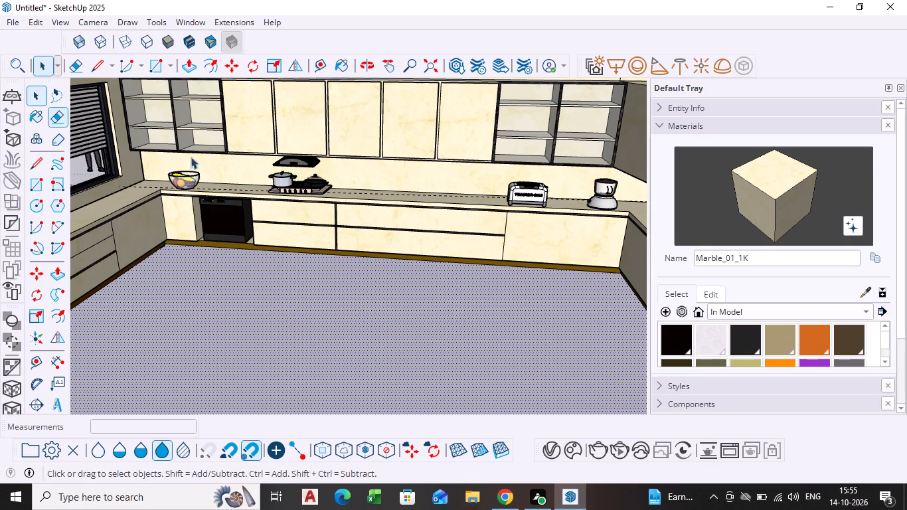
pyautogui.scroll(-3, 234, 253)
pyautogui.moveTo(243, 283); pyautogui.dragTo(369, 187, button='middle')
pyautogui.scroll(-2, 367, 218)
pyautogui.keyDown('shift'); pyautogui.moveTo(367, 219); pyautogui.dragTo(355, 232, button='middle'); pyautogui.keyUp('shift')
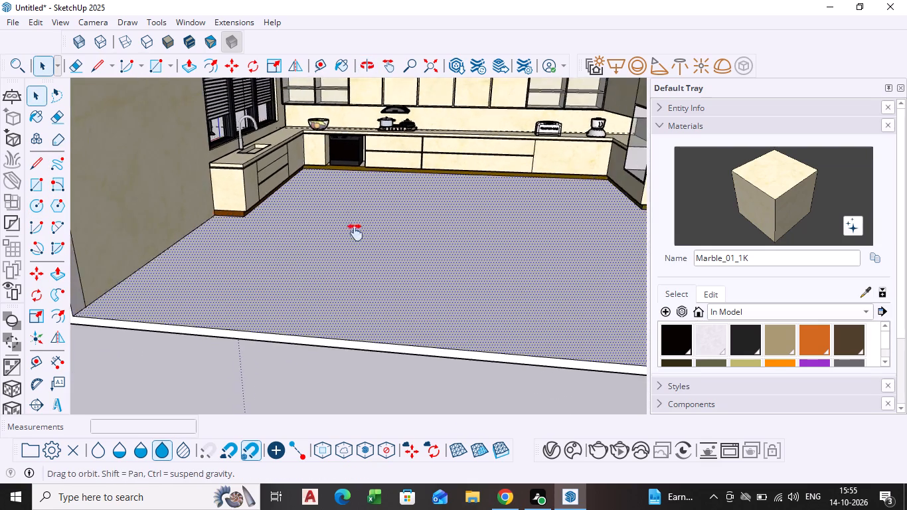
pyautogui.keyDown('shift'); pyautogui.moveTo(355, 232); pyautogui.dragTo(289, 327, button='middle'); pyautogui.keyUp('shift')
pyautogui.scroll(4, 273, 153)
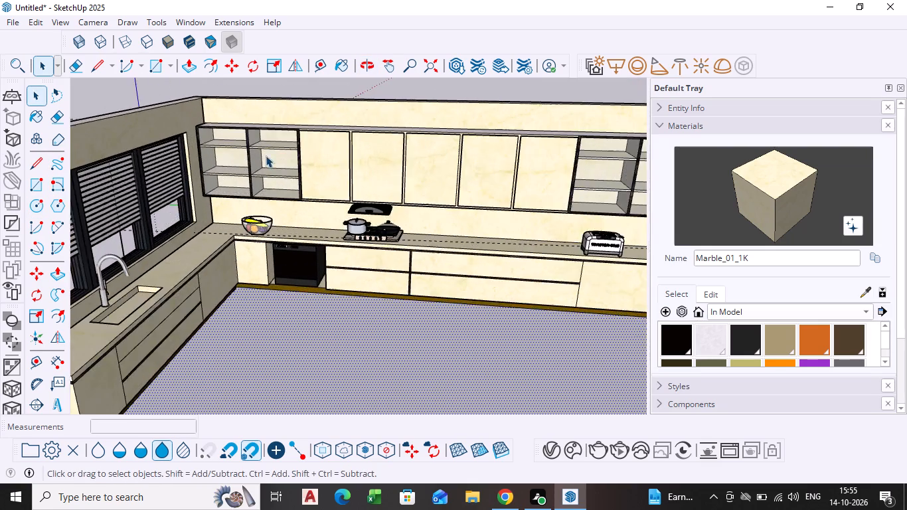
pyautogui.scroll(5, 266, 155)
pyautogui.moveTo(271, 253); pyautogui.dragTo(311, 247, button='middle')
pyautogui.scroll(4, 207, 127)
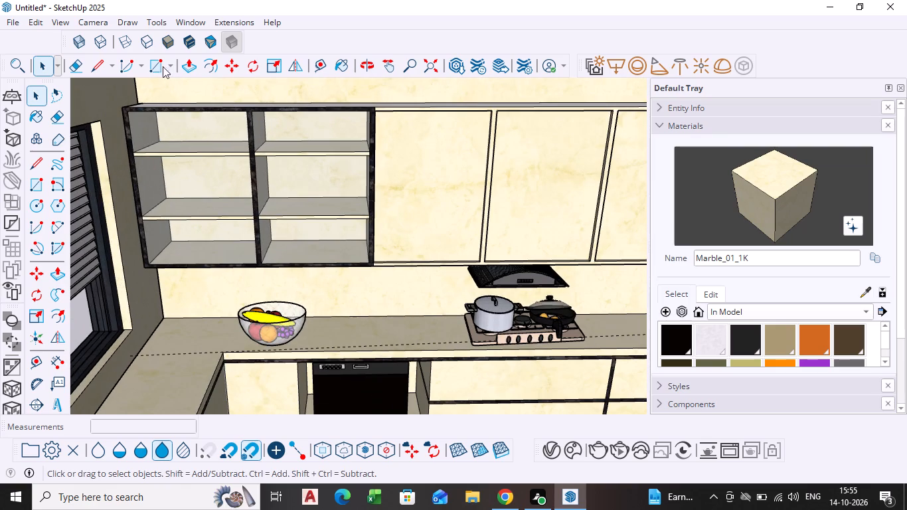
# Open 3D Warehouse and replace the previous search with a model search for "bottle".
pyautogui.click(200, 21)
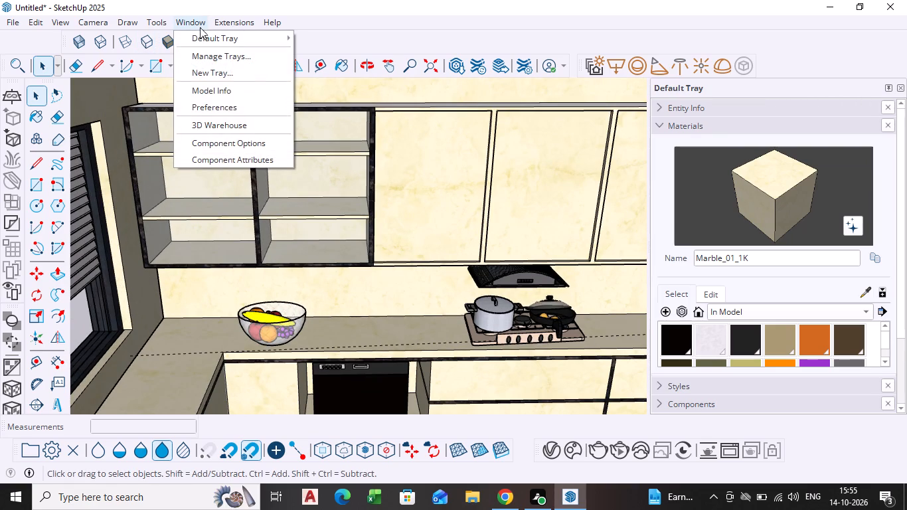
pyautogui.click(209, 120)
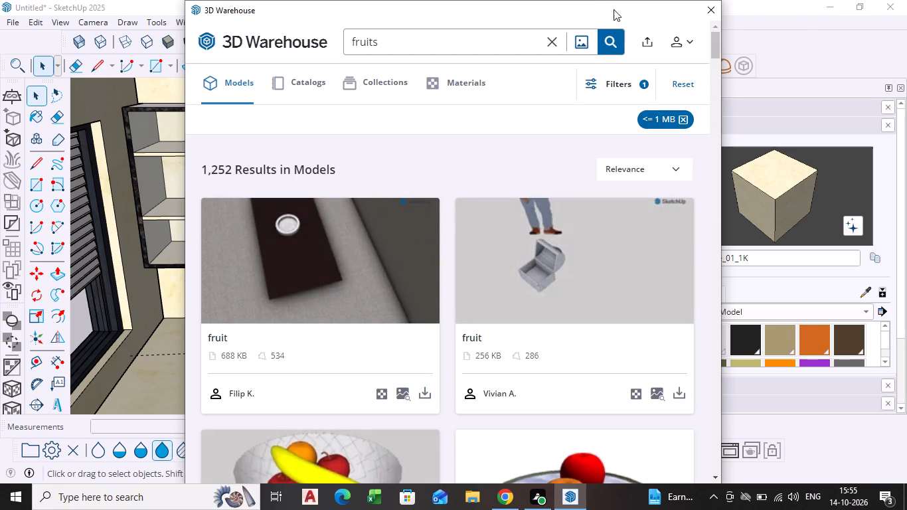
pyautogui.click(552, 41)
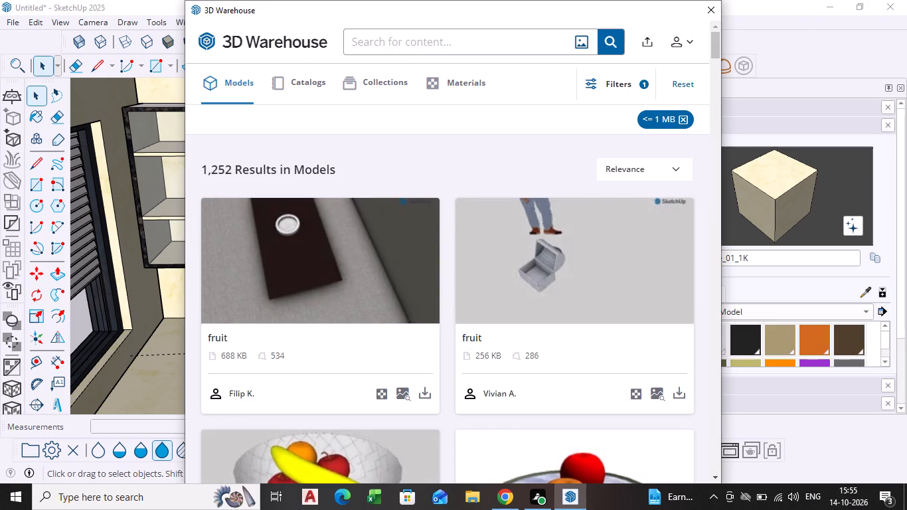
pyautogui.write('bottle')
pyautogui.press('Return')
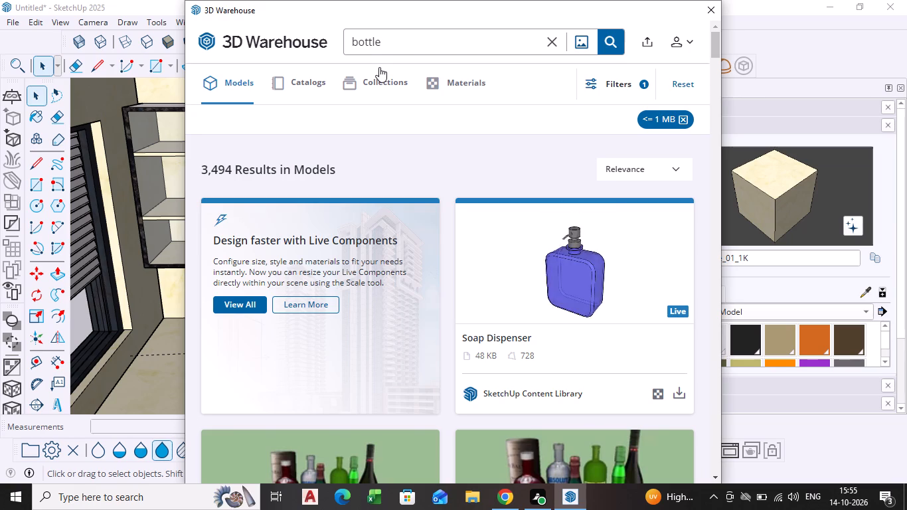
# Browse the bottle models and load the 955 KB "bottles" set directly into the kitchen model.
pyautogui.scroll(-4, 564, 230)
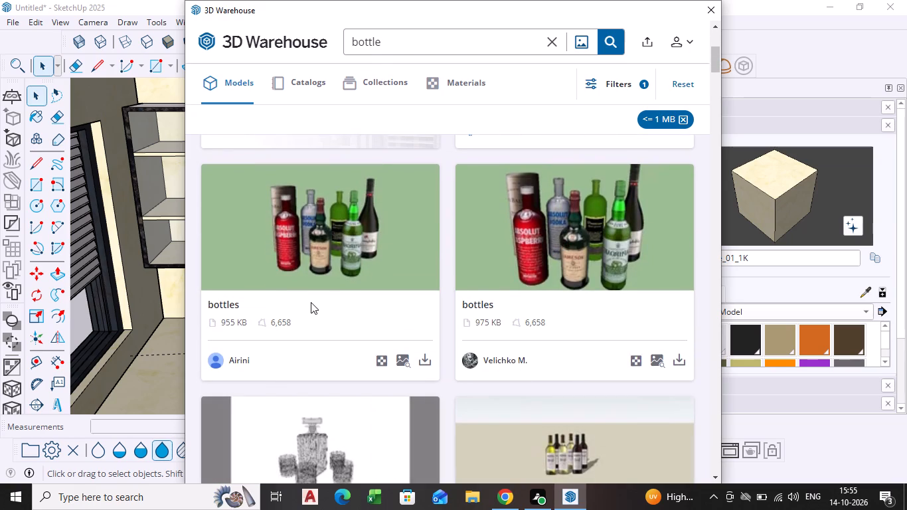
pyautogui.scroll(-3, 309, 302)
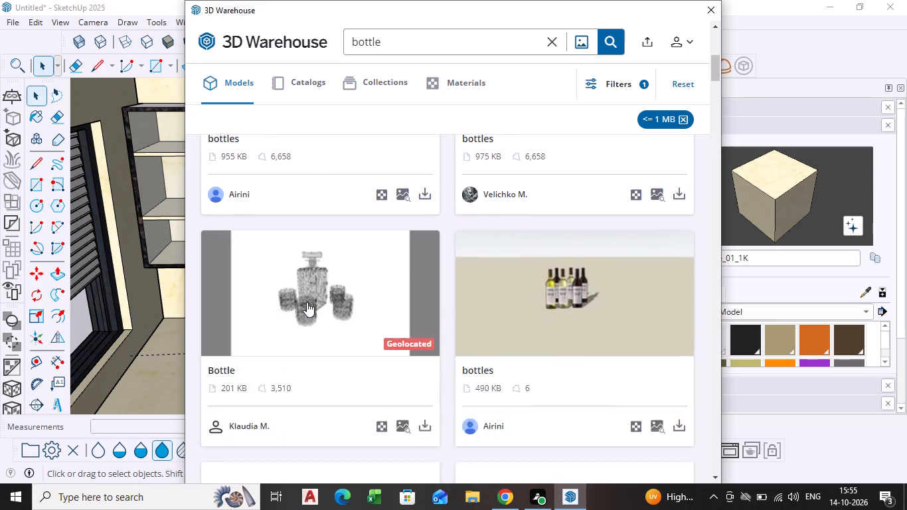
pyautogui.scroll(4, 449, 299)
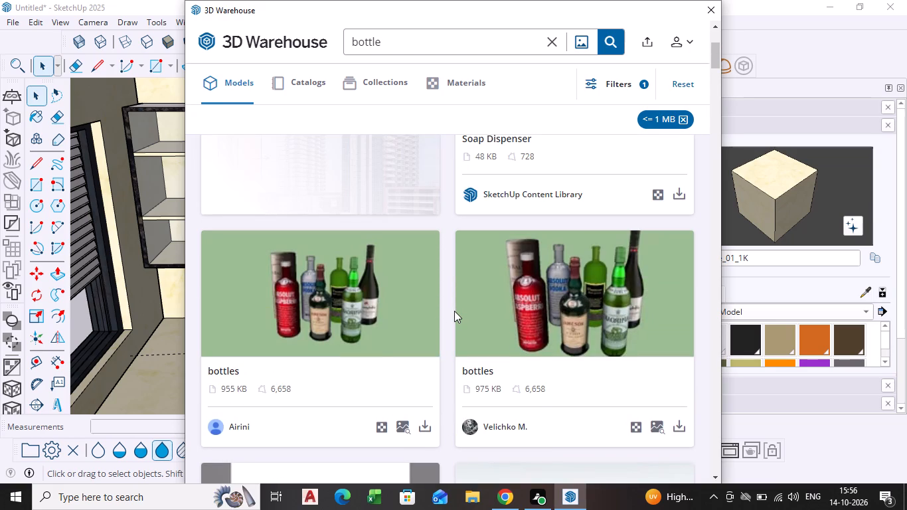
pyautogui.scroll(-4, 406, 323)
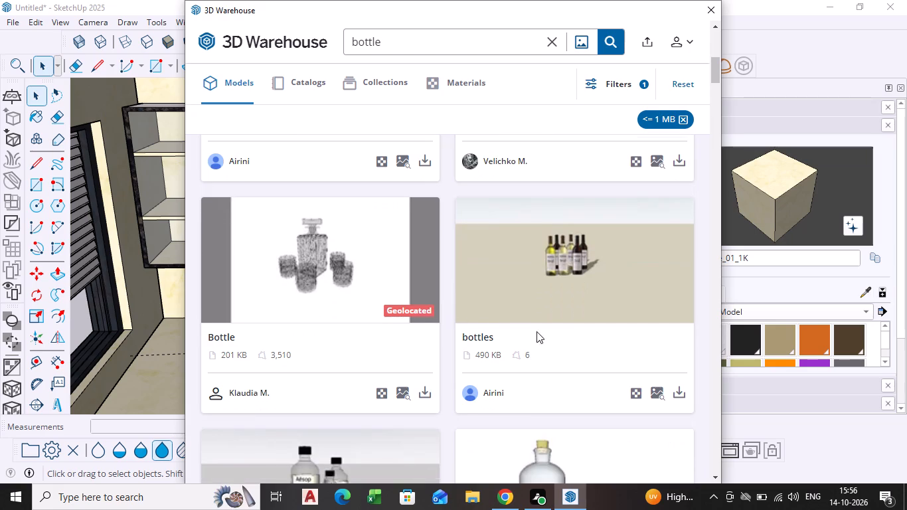
pyautogui.scroll(-4, 536, 331)
pyautogui.scroll(4, 523, 335)
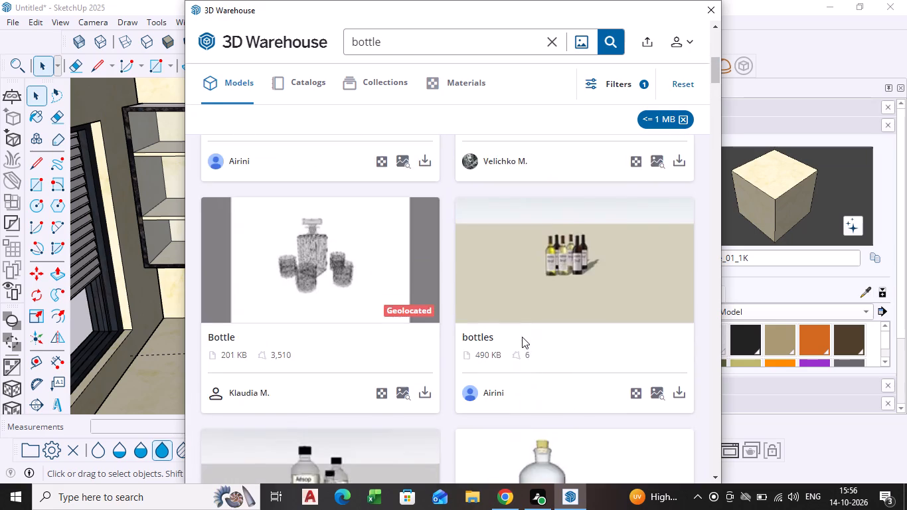
pyautogui.scroll(4, 522, 337)
pyautogui.scroll(3, 446, 395)
pyautogui.scroll(-1, 446, 395)
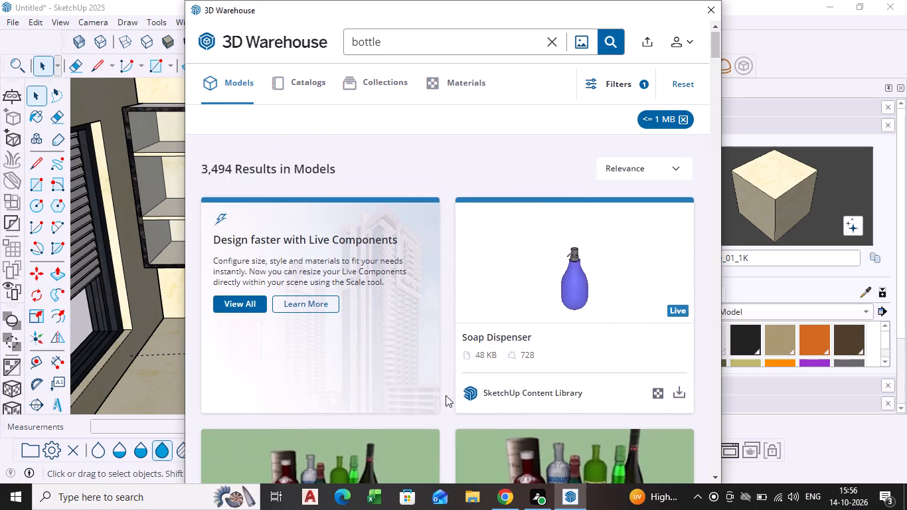
pyautogui.scroll(-3, 446, 395)
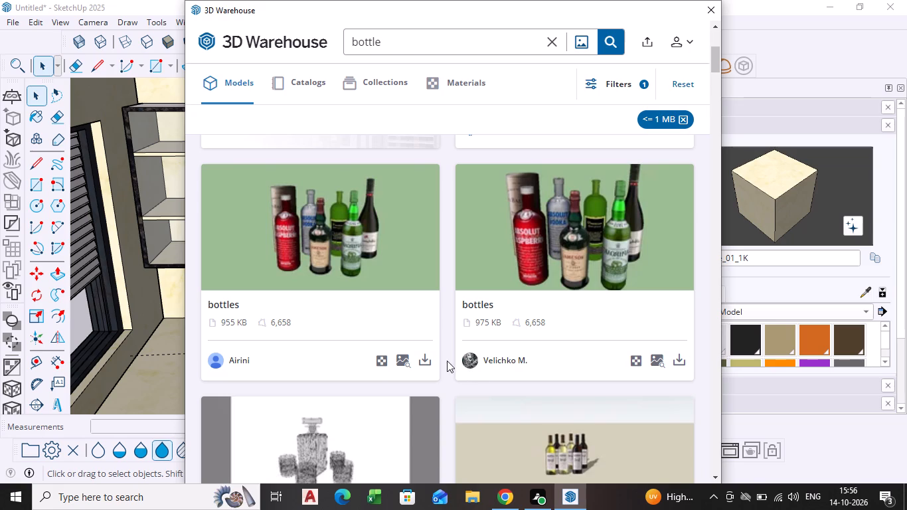
pyautogui.click(423, 359)
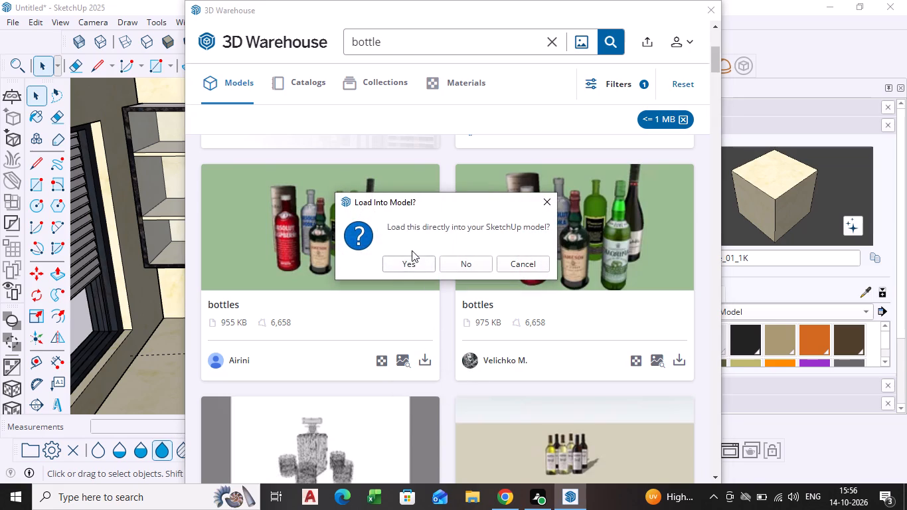
pyautogui.click(404, 266)
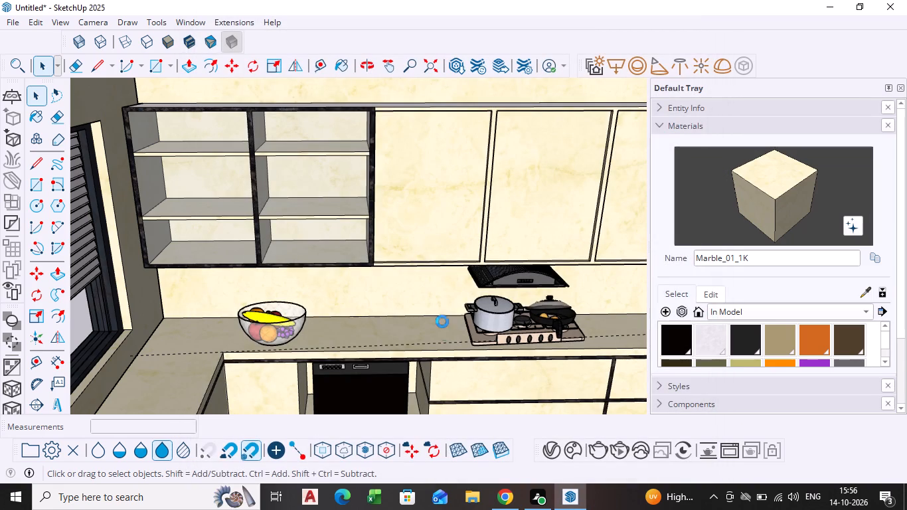
# Place the bottle set on the countertop in the corner between the window wall and the fruit bowl.
pyautogui.scroll(-4, 445, 337)
pyautogui.scroll(-1, 506, 335)
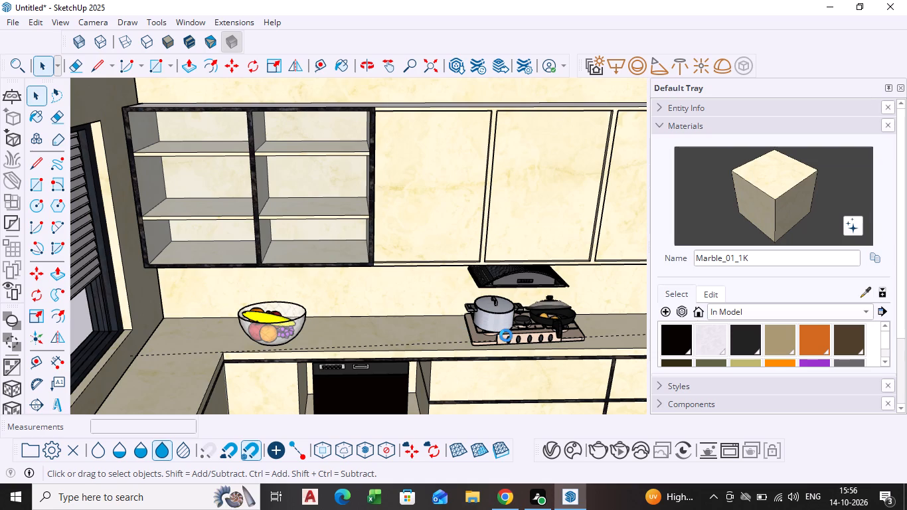
pyautogui.scroll(-1, 506, 335)
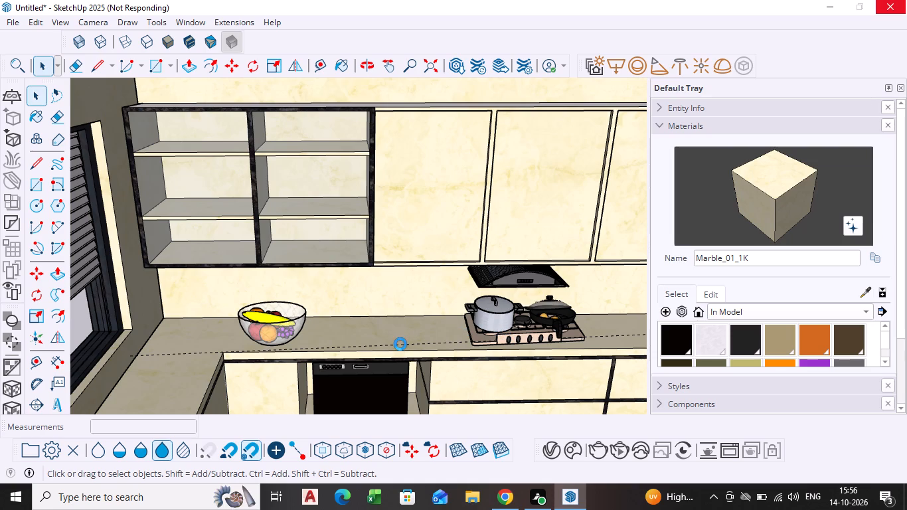
pyautogui.scroll(-4, 343, 339)
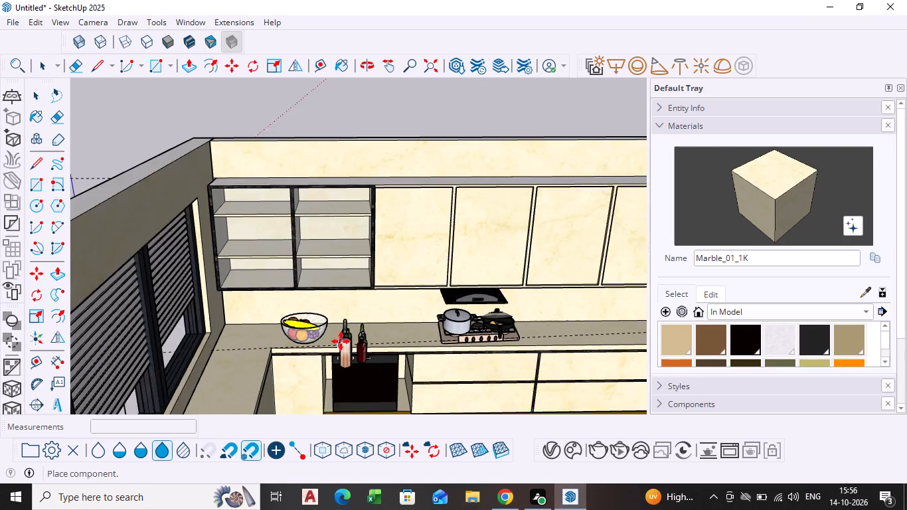
pyautogui.moveTo(330, 341); pyautogui.dragTo(236, 281, button='middle')
pyautogui.scroll(6, 283, 305)
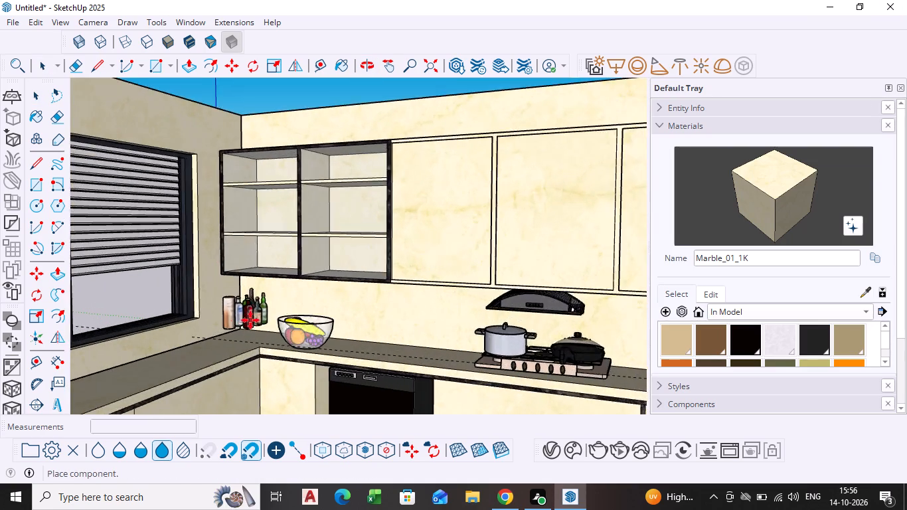
pyautogui.scroll(13, 250, 320)
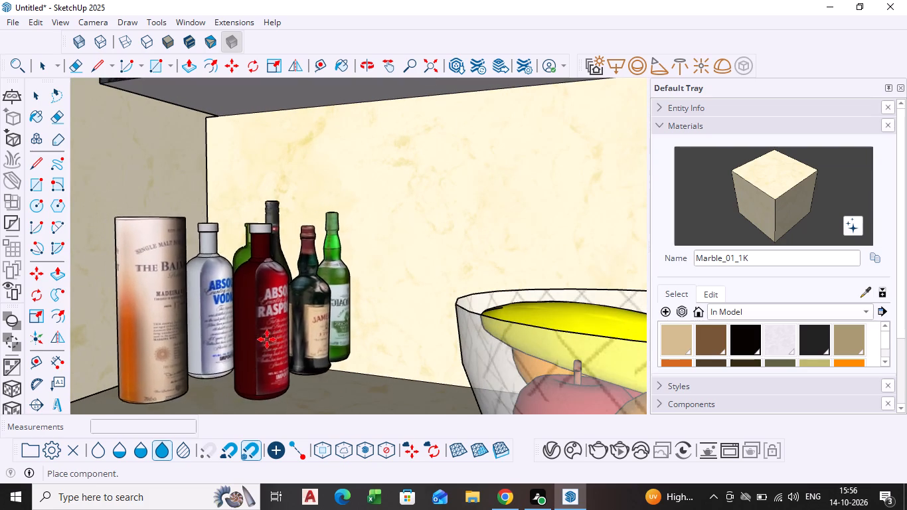
pyautogui.scroll(-14, 266, 339)
pyautogui.scroll(2, 260, 343)
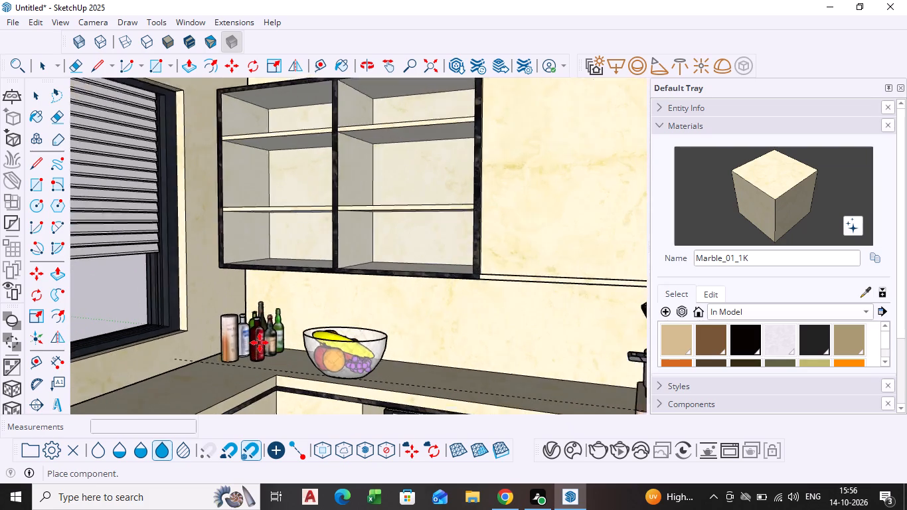
pyautogui.scroll(7, 260, 343)
pyautogui.click(260, 346)
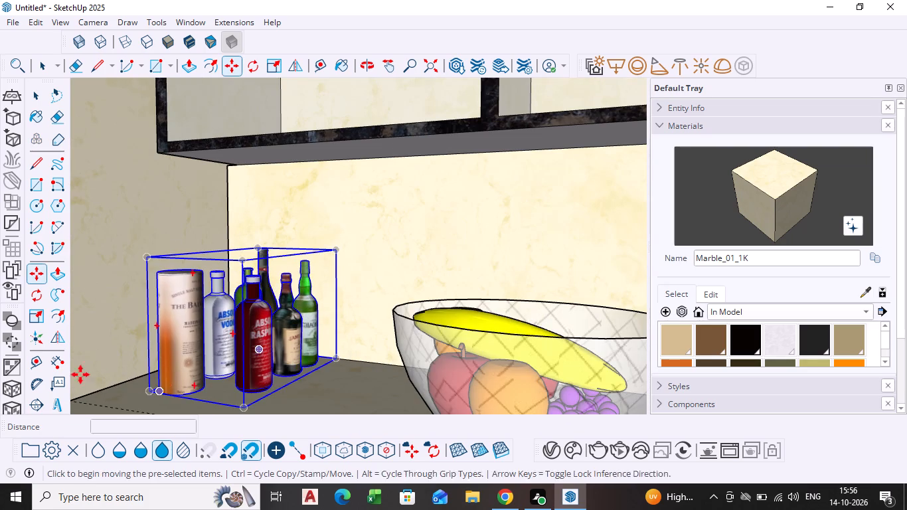
# Rotate the bottle set 90 degrees horizontally about its bottom corner nearest the back wall and fruit bowl.
pyautogui.click(41, 299)
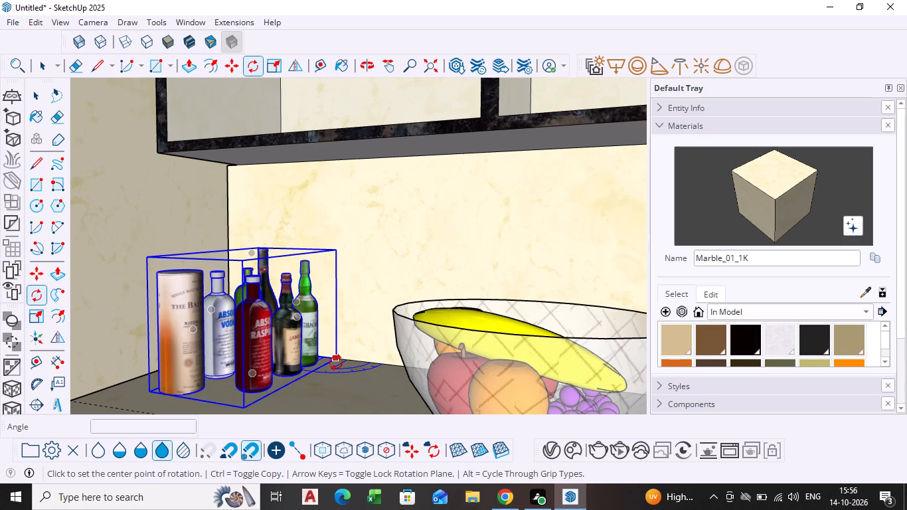
pyautogui.click(336, 362)
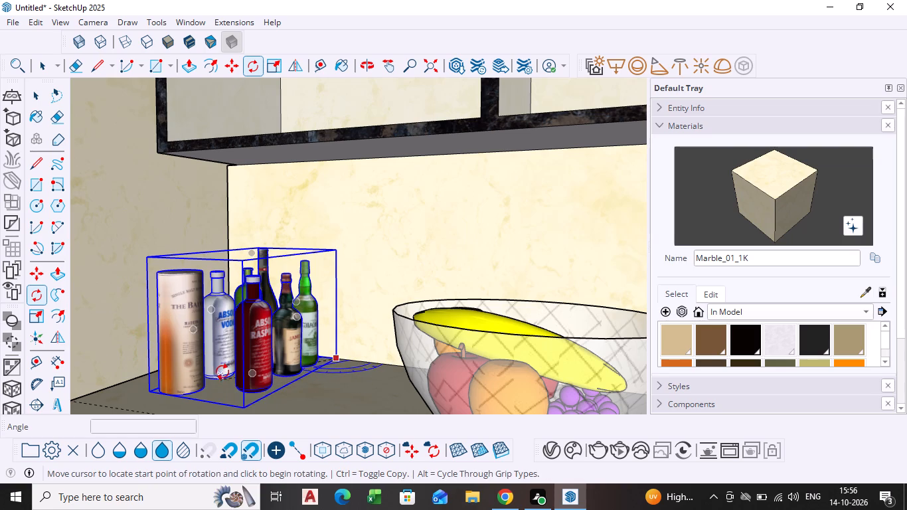
pyautogui.click(222, 372)
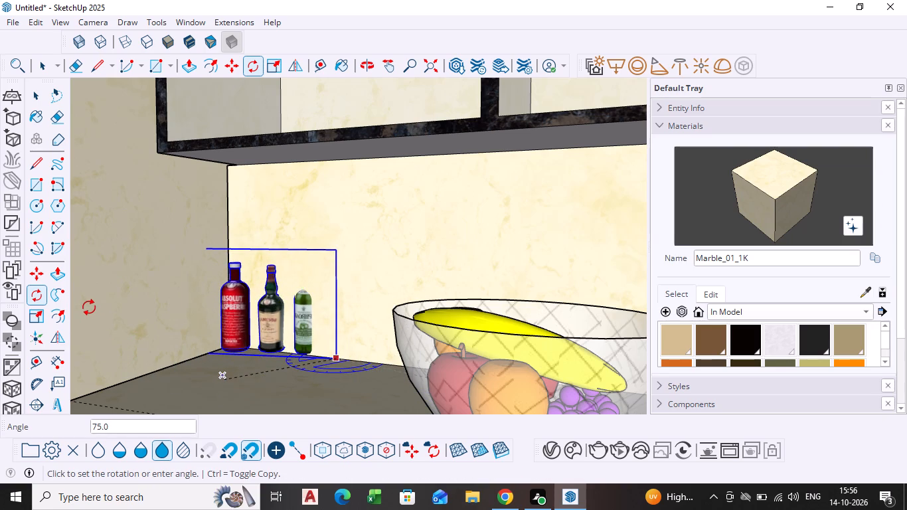
pyautogui.write('90')
pyautogui.press('Return')
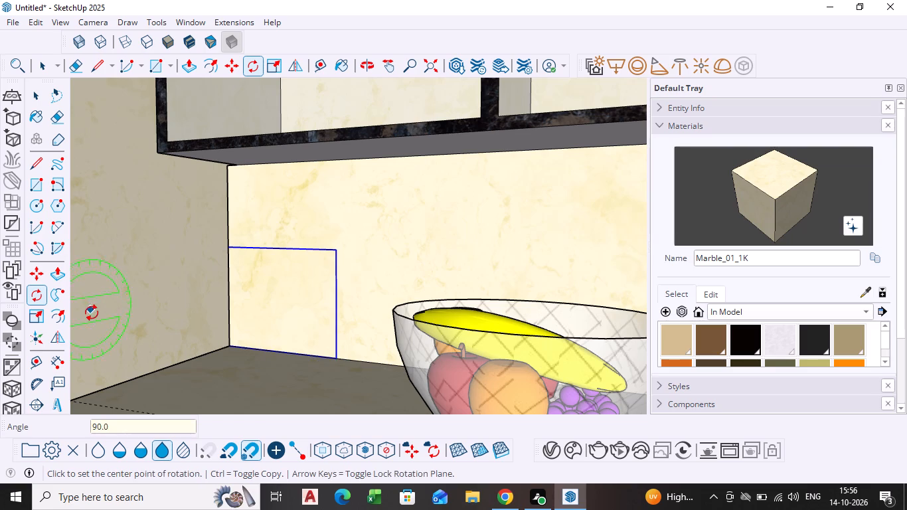
pyautogui.press('space')
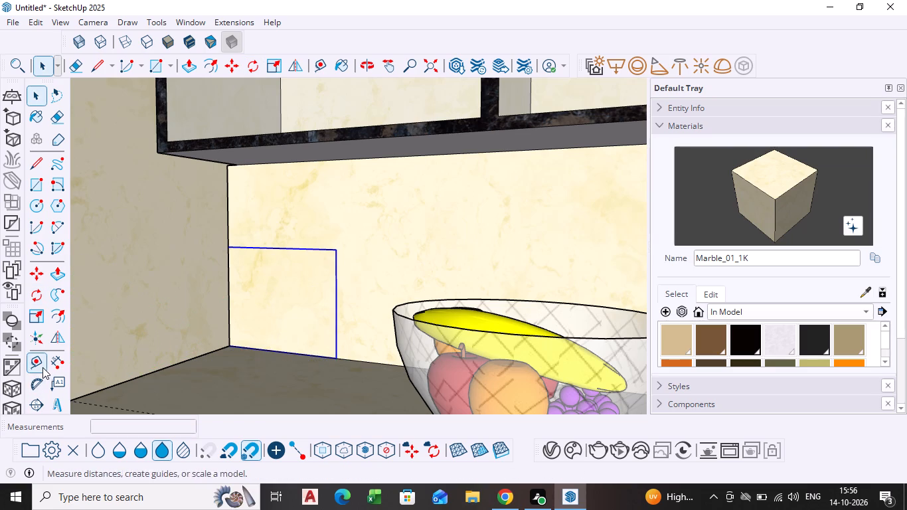
# Move the rotated bottle set about 10" out of the back wall onto the counter corner.
pyautogui.click(39, 279)
pyautogui.click(274, 280)
pyautogui.scroll(-4, 253, 312)
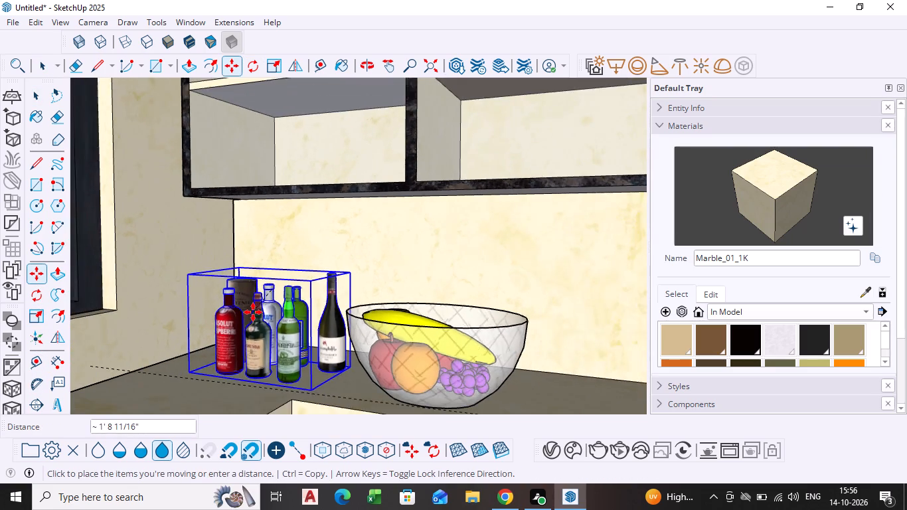
pyautogui.scroll(-1, 253, 312)
pyautogui.moveTo(253, 313); pyautogui.dragTo(354, 353, button='middle')
pyautogui.scroll(5, 333, 367)
pyautogui.moveTo(353, 367); pyautogui.dragTo(523, 304, button='middle')
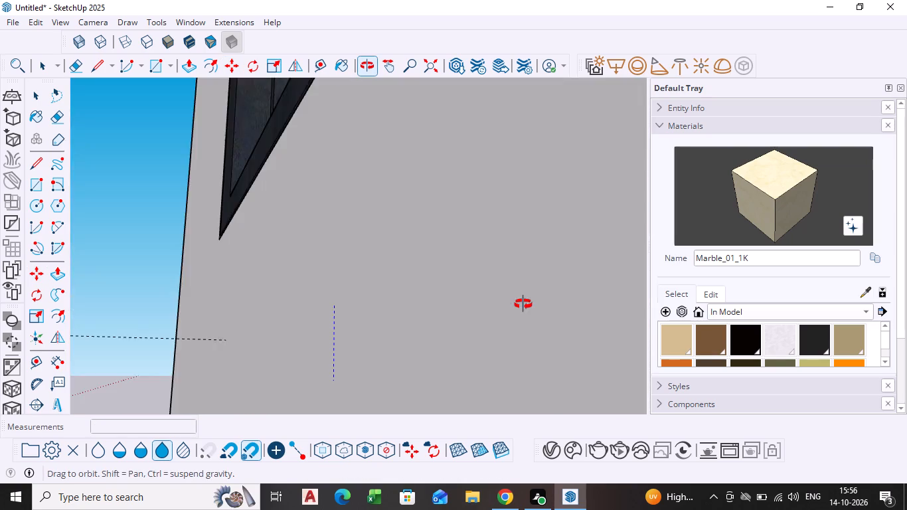
pyautogui.moveTo(523, 304); pyautogui.dragTo(406, 351, button='middle')
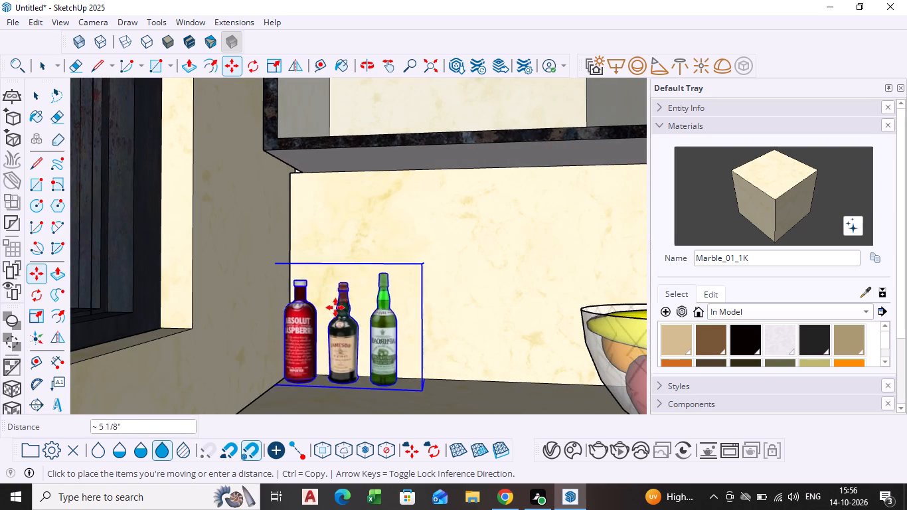
pyautogui.click(327, 307)
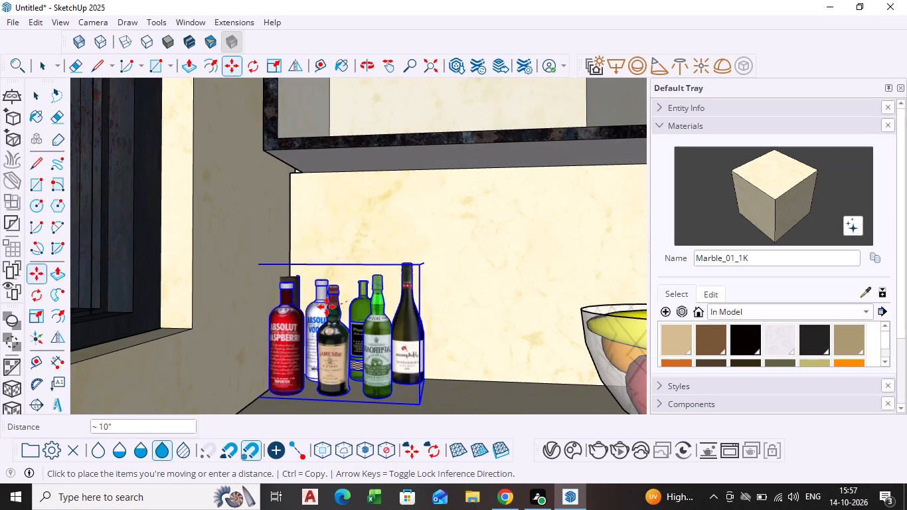
# Shift the bottle set clear of the corner walls on the countertop, first by 3 1/16" and again by about 5 9/16".
pyautogui.moveTo(369, 351); pyautogui.dragTo(274, 387, button='middle')
pyautogui.scroll(-1, 367, 351)
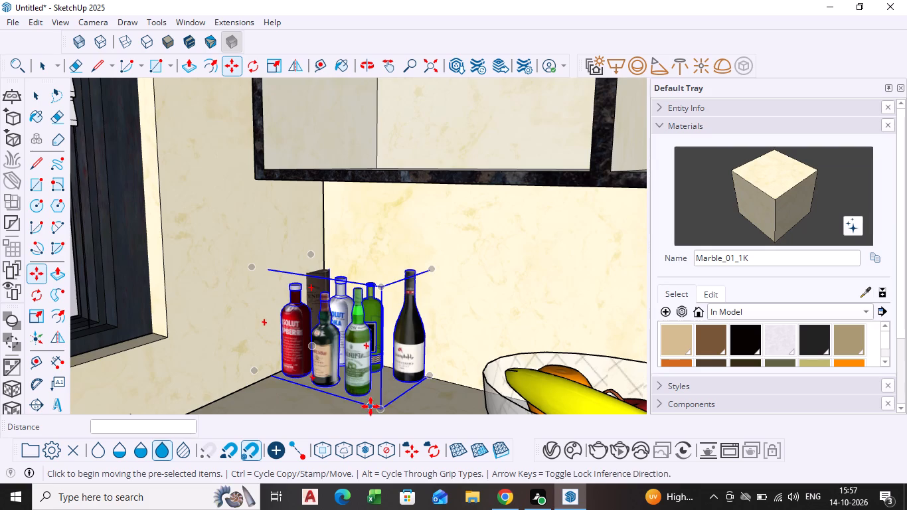
pyautogui.scroll(-2, 370, 405)
pyautogui.moveTo(370, 405); pyautogui.dragTo(348, 343, button='middle')
pyautogui.click(357, 343)
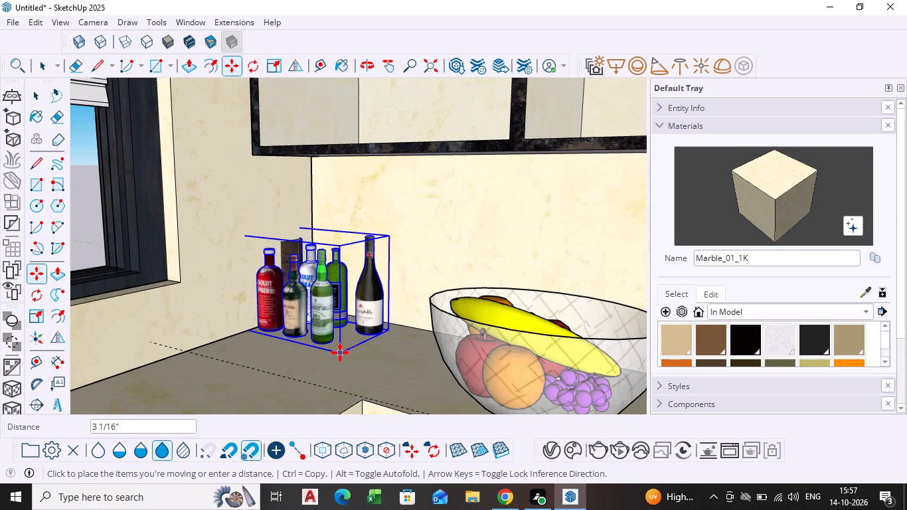
pyautogui.click(340, 353)
pyautogui.scroll(-4, 337, 369)
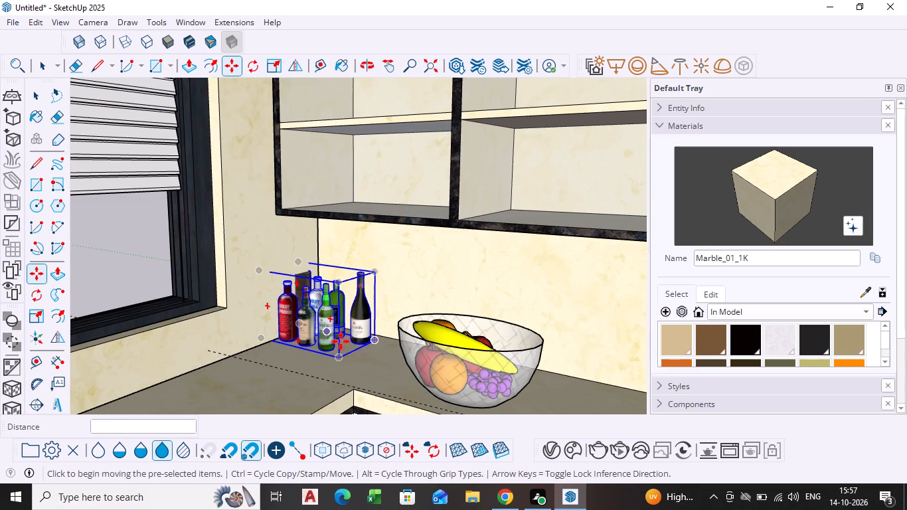
pyautogui.click(335, 359)
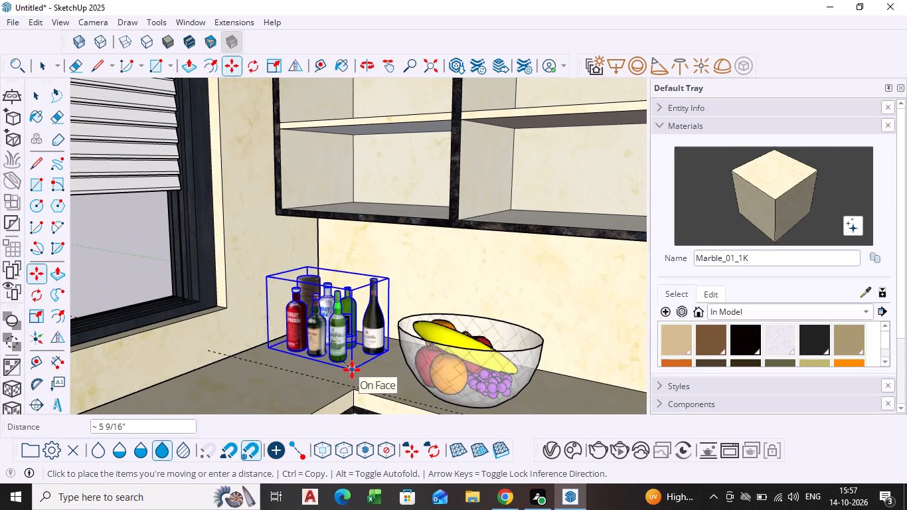
pyautogui.click(352, 370)
pyautogui.press('space')
# Scale the bottle set's height on the corner countertop by a factor of 1.30.
pyautogui.scroll(-4, 354, 380)
pyautogui.scroll(-3, 419, 342)
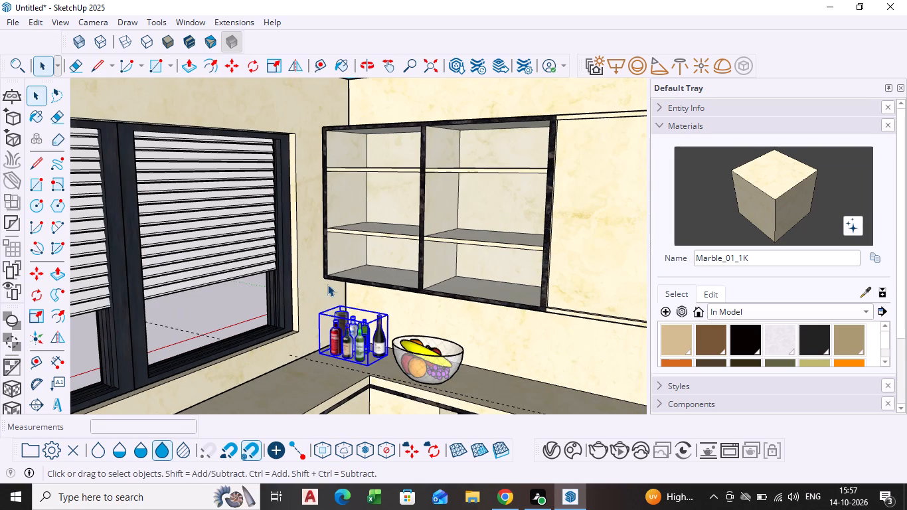
pyautogui.click(33, 314)
pyautogui.scroll(3, 343, 309)
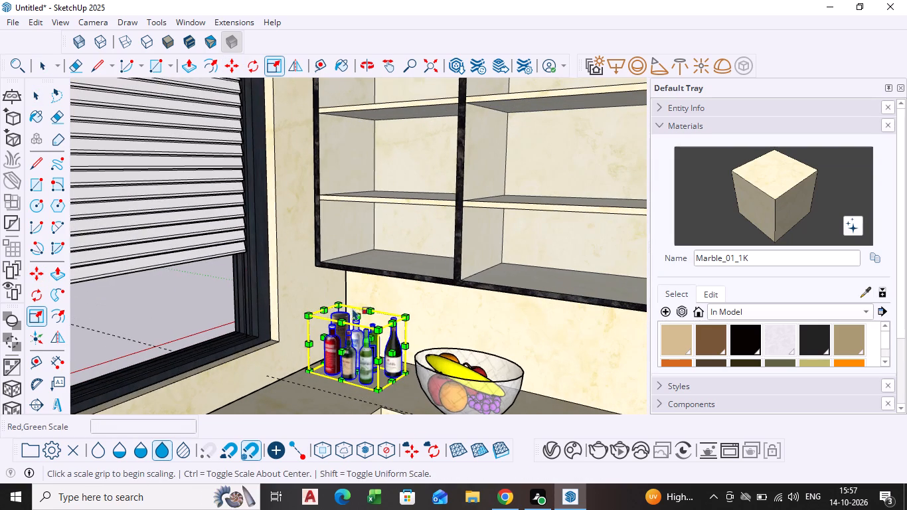
pyautogui.click(355, 316)
pyautogui.click(356, 299)
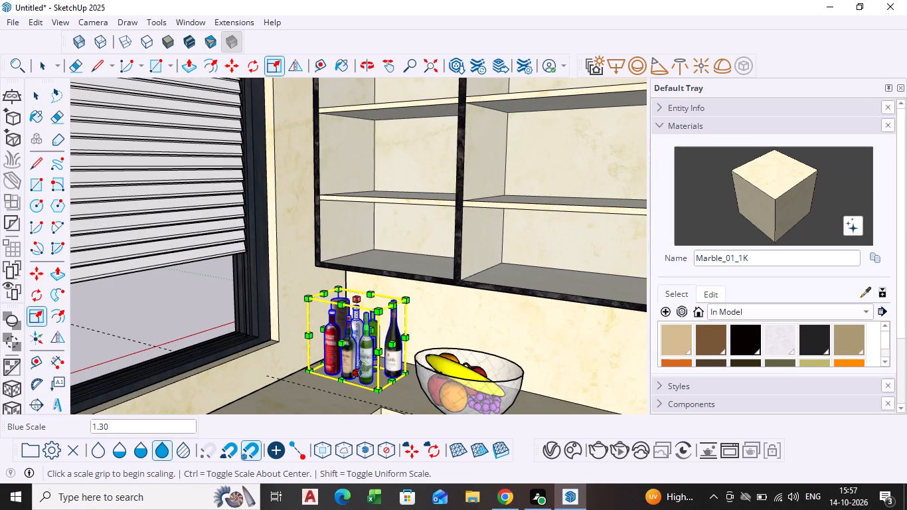
# Stretch the bottle set along the red axis toward the fruit bowl, spacing the bottles out beside the bowl.
pyautogui.moveTo(361, 368); pyautogui.dragTo(368, 353, button='middle')
pyautogui.click(399, 350)
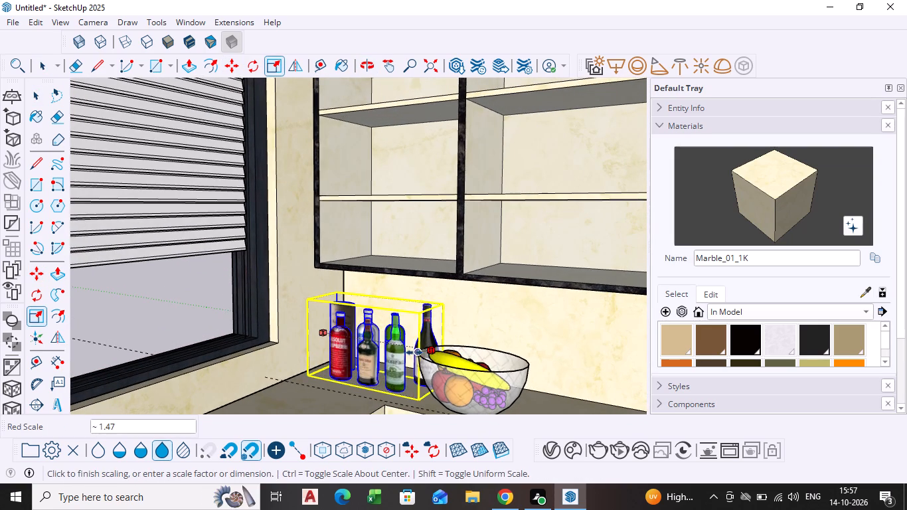
pyautogui.click(413, 354)
pyautogui.moveTo(397, 377); pyautogui.dragTo(406, 363, button='middle')
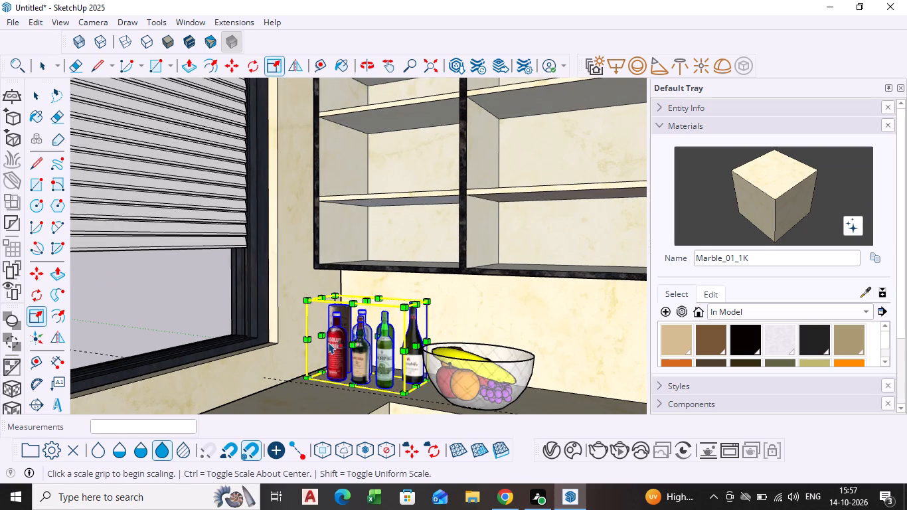
pyautogui.scroll(-1, 333, 350)
pyautogui.moveTo(335, 355); pyautogui.dragTo(400, 359, button='middle')
pyautogui.scroll(3, 373, 361)
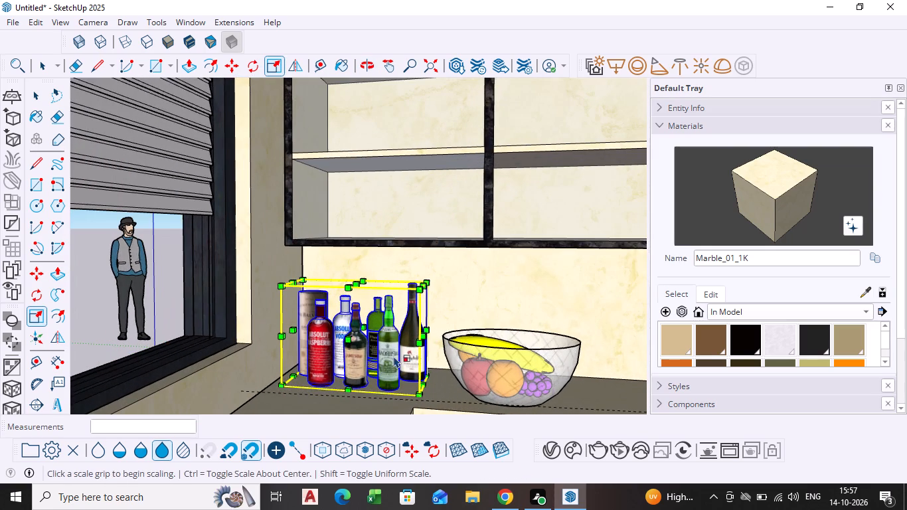
pyautogui.press('space')
pyautogui.scroll(-3, 519, 329)
pyautogui.click(608, 361)
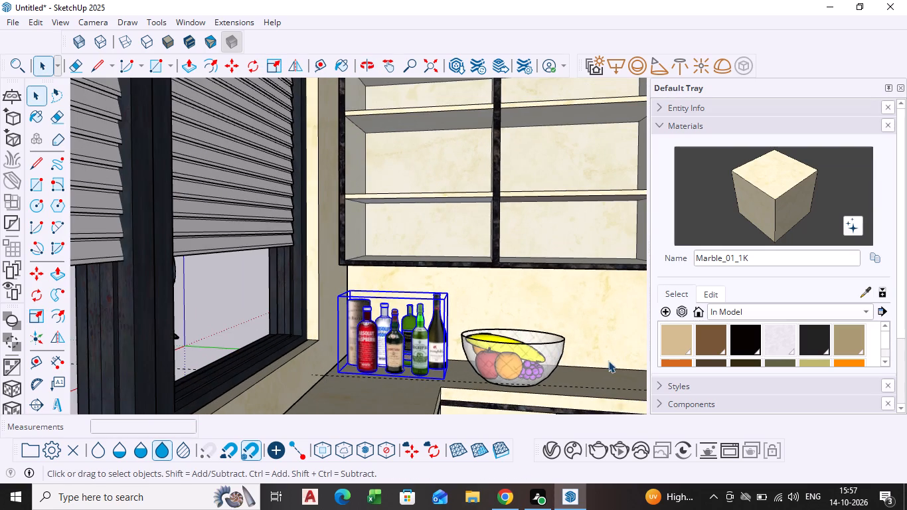
# Review the enlarged bottle set and fruit bowl against the whole kitchen counter and cabinets.
pyautogui.scroll(-6, 473, 359)
pyautogui.keyDown('shift'); pyautogui.moveTo(434, 363); pyautogui.dragTo(335, 315, button='middle'); pyautogui.keyUp('shift')
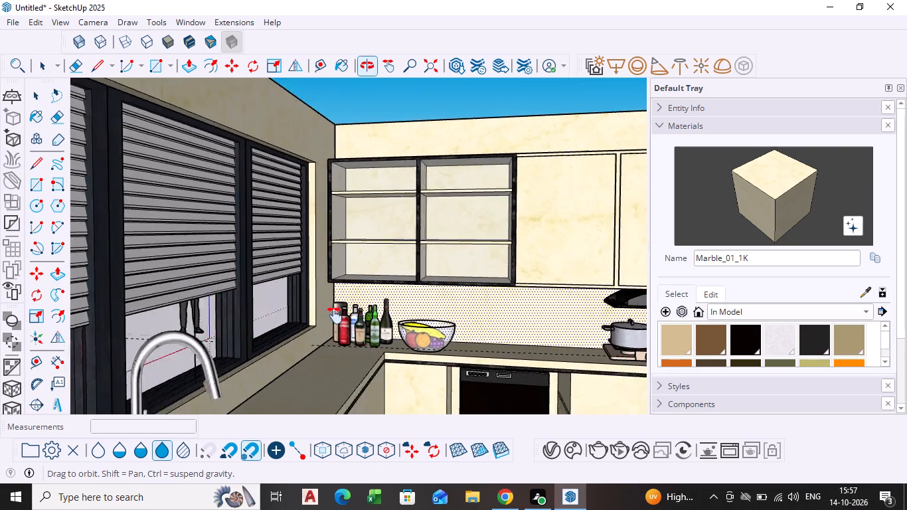
pyautogui.keyDown('shift'); pyautogui.moveTo(335, 315); pyautogui.dragTo(295, 290, button='middle'); pyautogui.keyUp('shift')
pyautogui.scroll(-4, 312, 310)
pyautogui.scroll(-3, 360, 339)
pyautogui.click(403, 391)
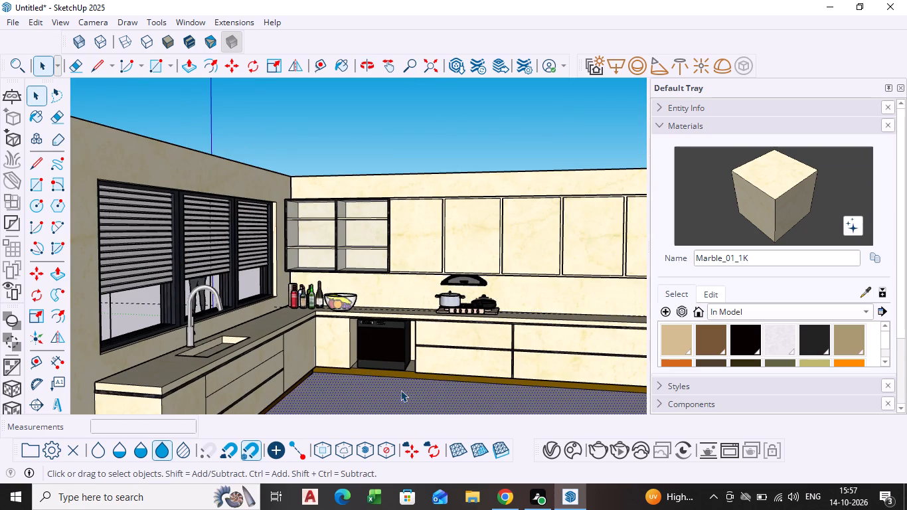
pyautogui.scroll(-3, 346, 371)
pyautogui.moveTo(345, 371); pyautogui.dragTo(379, 382, button='middle')
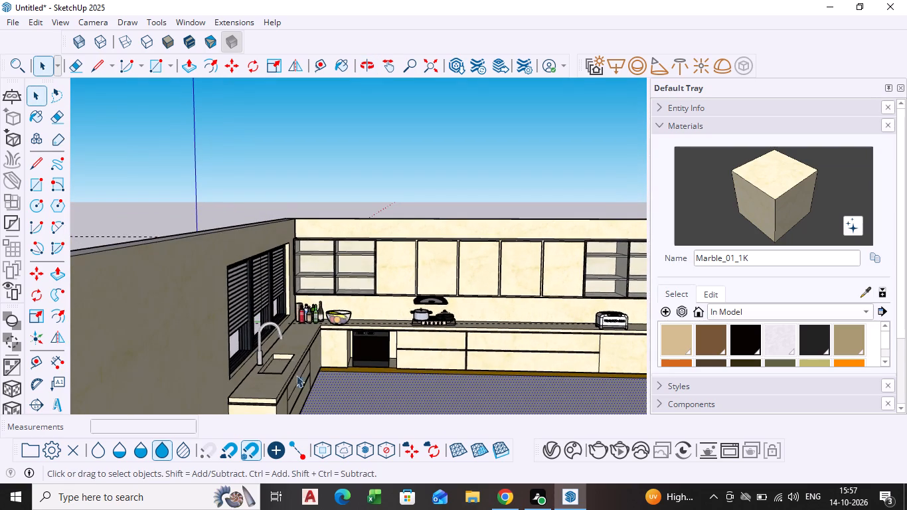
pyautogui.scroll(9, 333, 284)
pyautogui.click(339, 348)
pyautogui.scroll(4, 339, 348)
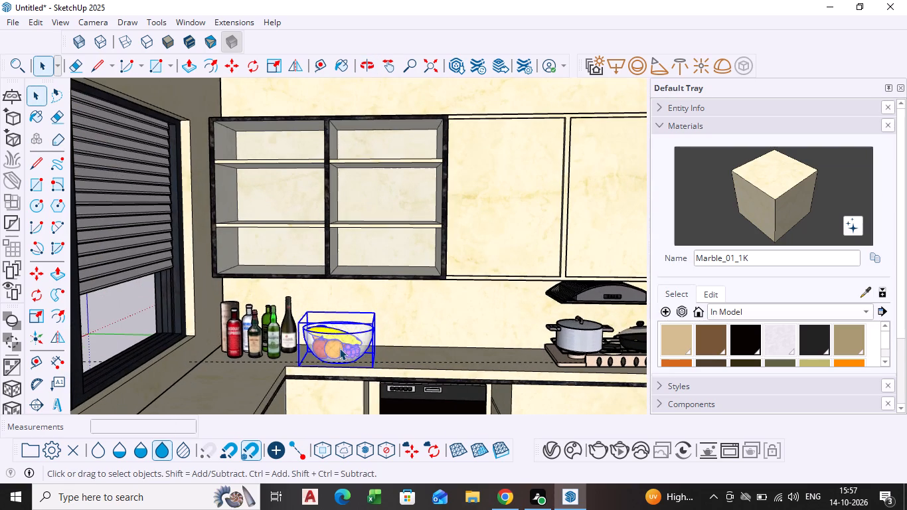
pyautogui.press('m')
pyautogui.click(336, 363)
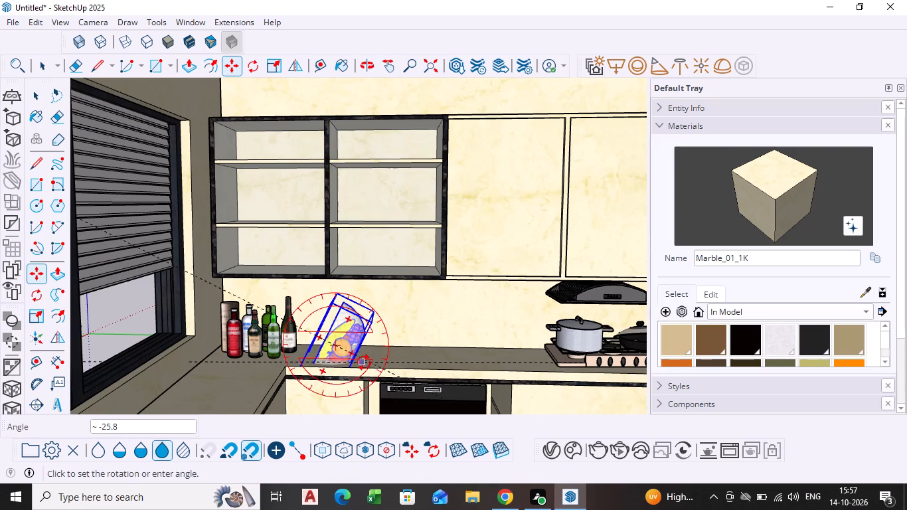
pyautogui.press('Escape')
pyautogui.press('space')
# Move the fruit bowl about 2' 9/16" along the back countertop, away from the bottle set and toward the stove.
pyautogui.click(341, 355)
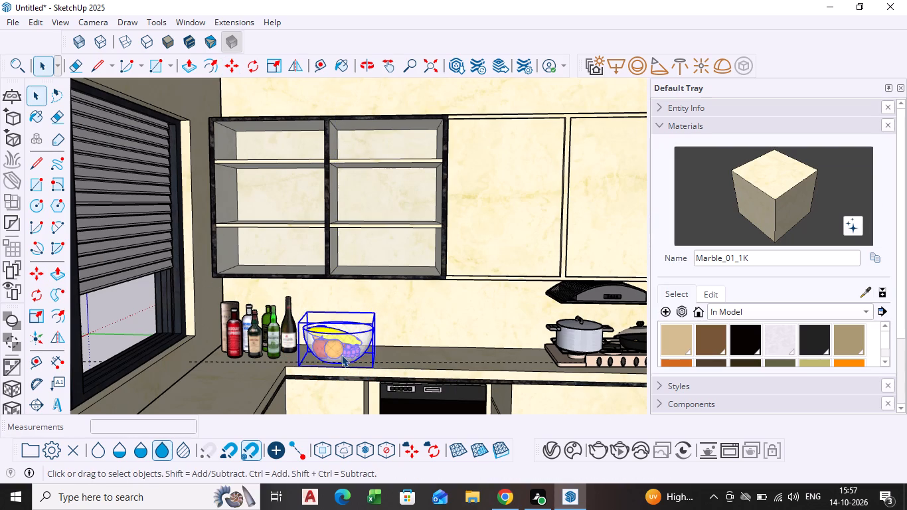
pyautogui.press('m')
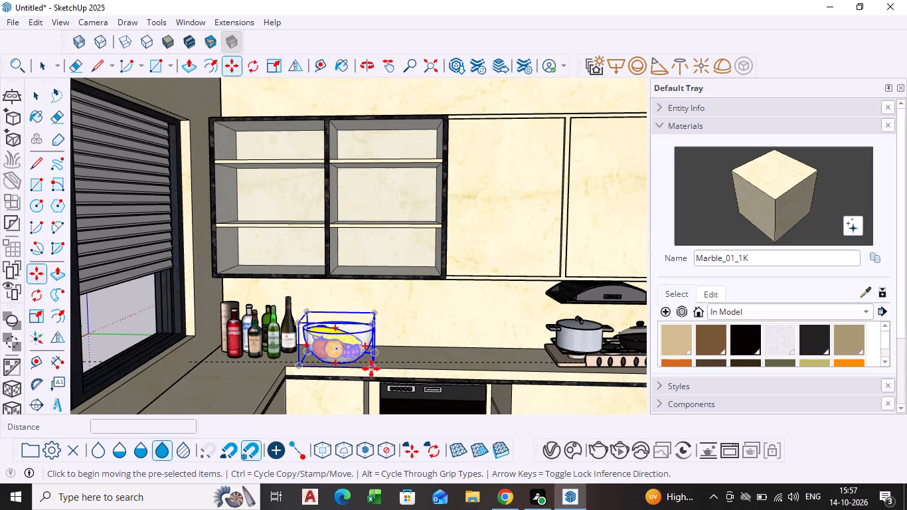
pyautogui.click(372, 369)
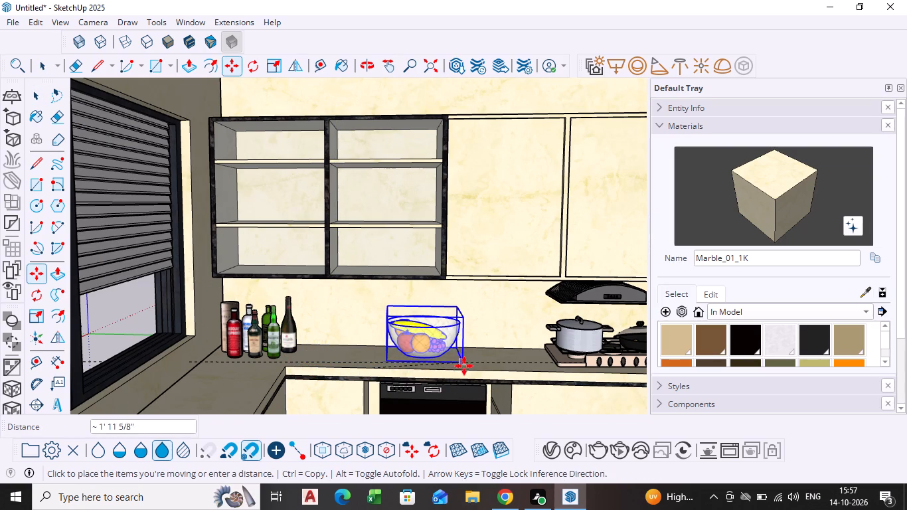
pyautogui.scroll(2, 466, 367)
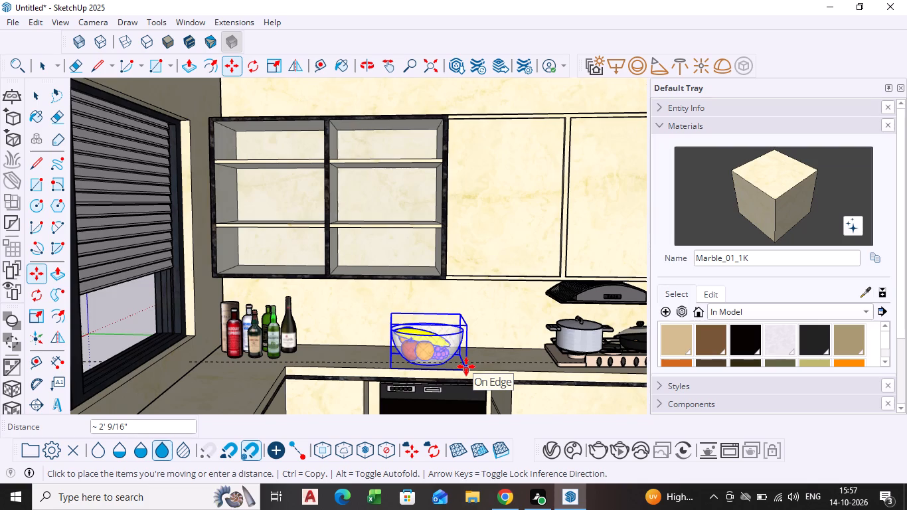
pyautogui.scroll(7, 466, 367)
pyautogui.doubleClick(466, 367)
pyautogui.press('space')
# Check how the fruit bowl sits on the countertop and examine the accessory layout across the whole kitchen.
pyautogui.moveTo(363, 361); pyautogui.dragTo(365, 329, button='middle')
pyautogui.scroll(-1, 362, 361)
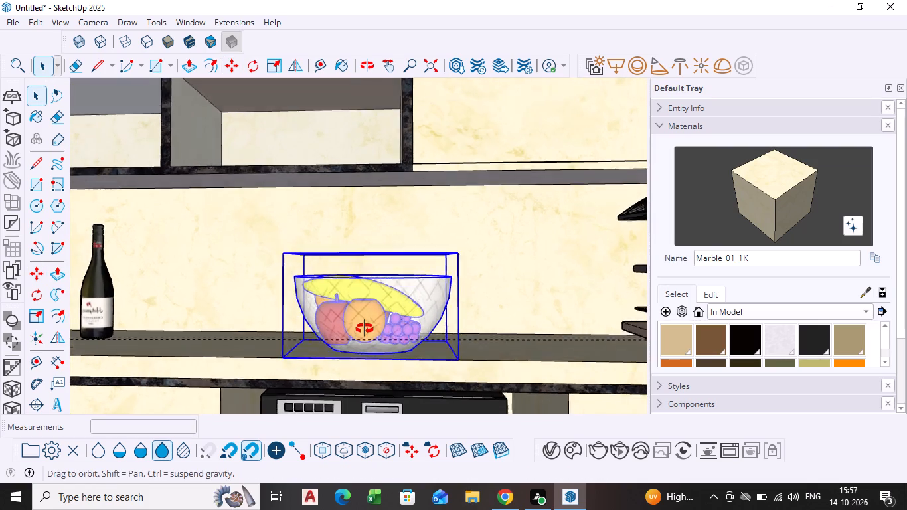
pyautogui.moveTo(365, 329); pyautogui.dragTo(365, 316, button='middle')
pyautogui.press('space')
pyautogui.scroll(-9, 534, 216)
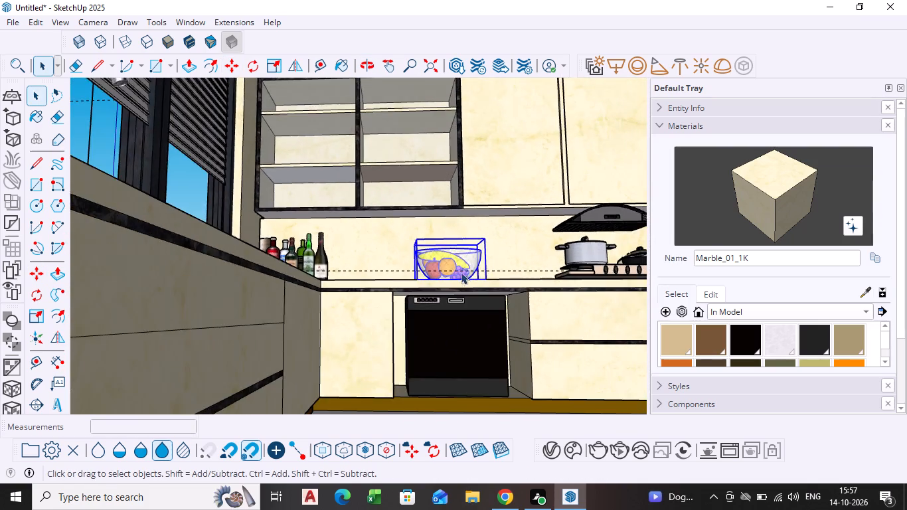
pyautogui.moveTo(439, 313); pyautogui.dragTo(404, 393, button='middle')
pyautogui.scroll(-8, 412, 375)
pyautogui.keyDown('shift'); pyautogui.moveTo(412, 379); pyautogui.dragTo(325, 325, button='middle'); pyautogui.keyUp('shift')
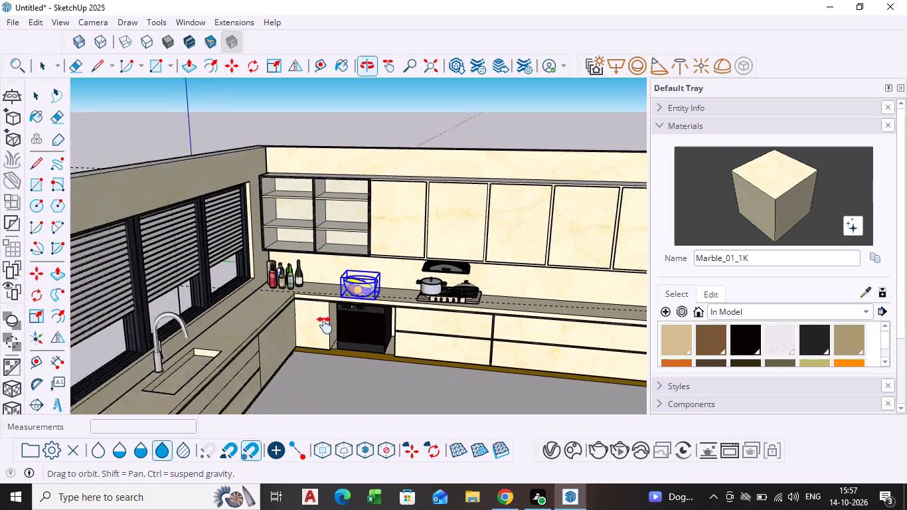
pyautogui.keyDown('shift'); pyautogui.moveTo(325, 325); pyautogui.dragTo(286, 293, button='middle'); pyautogui.keyUp('shift')
pyautogui.moveTo(355, 330); pyautogui.dragTo(398, 340, button='middle')
pyautogui.press('space')
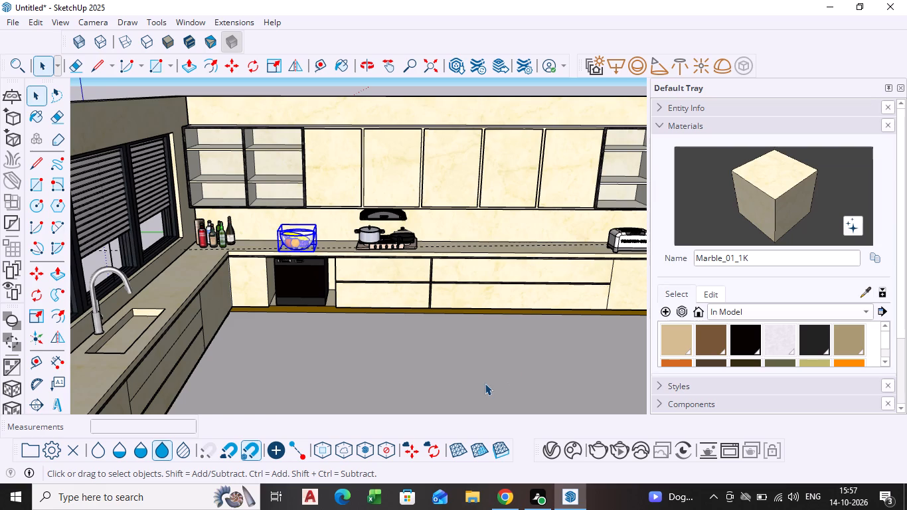
pyautogui.click(485, 383)
pyautogui.scroll(-3, 479, 380)
pyautogui.keyDown('shift'); pyautogui.moveTo(459, 375); pyautogui.dragTo(367, 348, button='middle'); pyautogui.keyUp('shift')
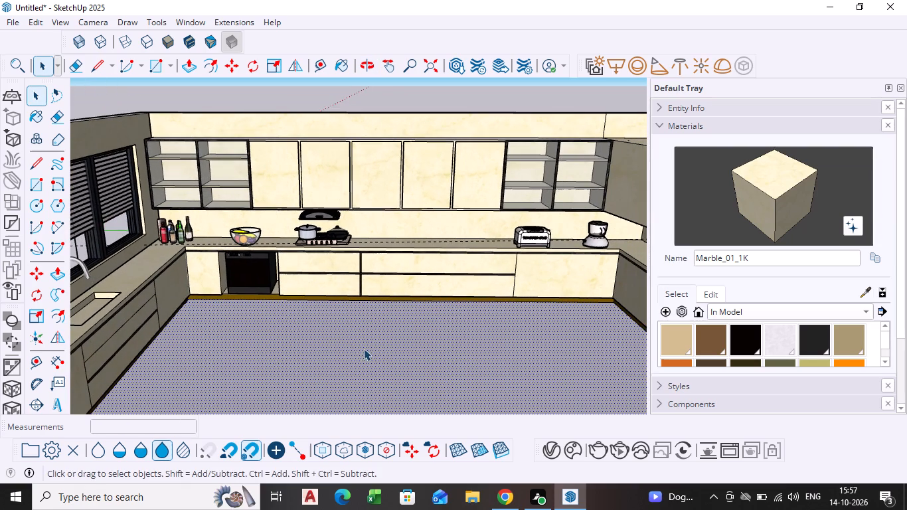
pyautogui.scroll(-2, 460, 244)
pyautogui.moveTo(463, 252); pyautogui.dragTo(434, 230, button='middle')
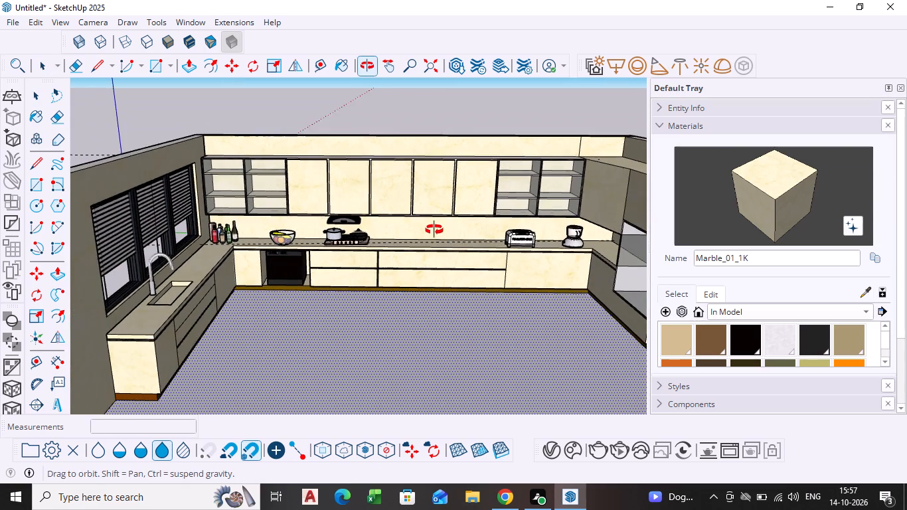
pyautogui.moveTo(434, 230); pyautogui.dragTo(427, 219, button='middle')
pyautogui.scroll(3, 353, 240)
pyautogui.moveTo(351, 244); pyautogui.dragTo(351, 299, button='middle')
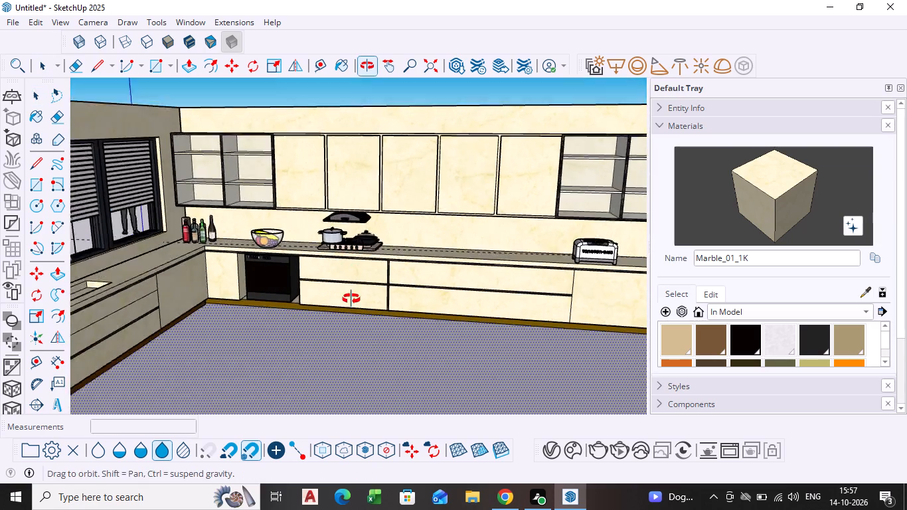
pyautogui.moveTo(351, 299); pyautogui.dragTo(354, 291, button='middle')
pyautogui.scroll(4, 351, 243)
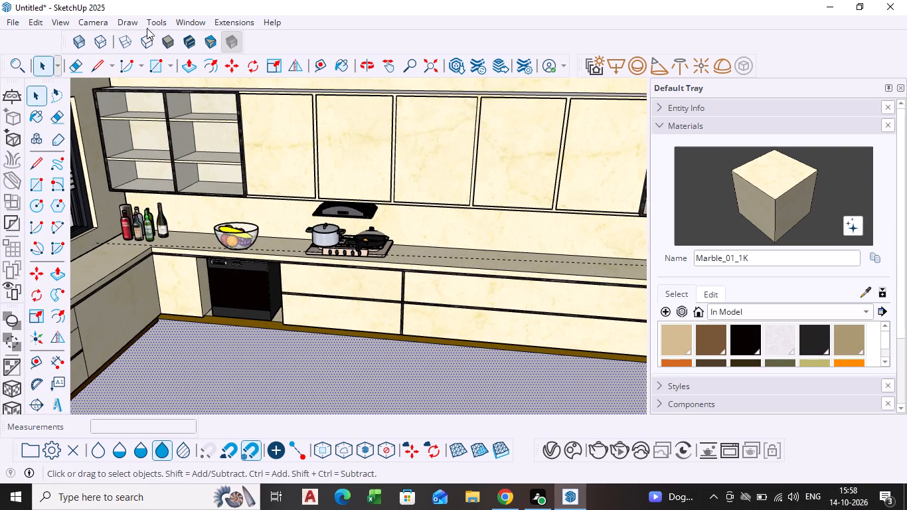
# Search the 3D Warehouse models for "oil bottle".
pyautogui.click(181, 24)
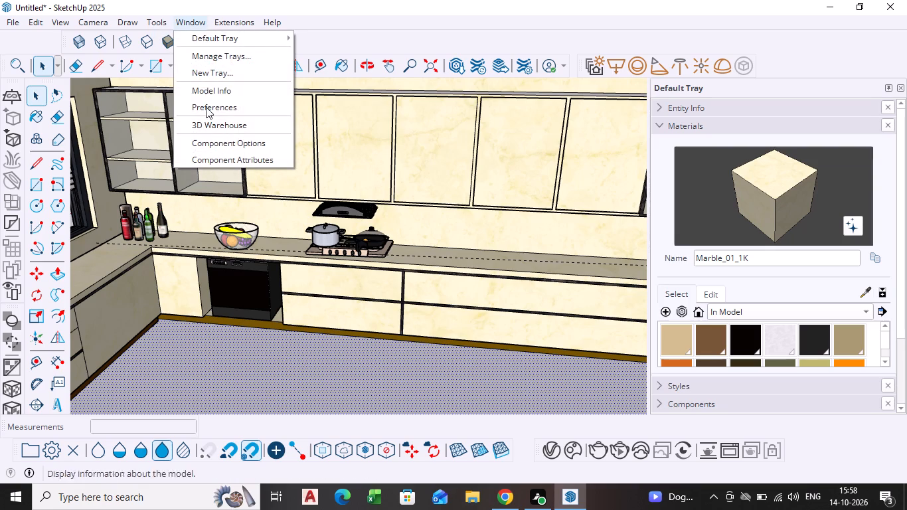
pyautogui.click(208, 120)
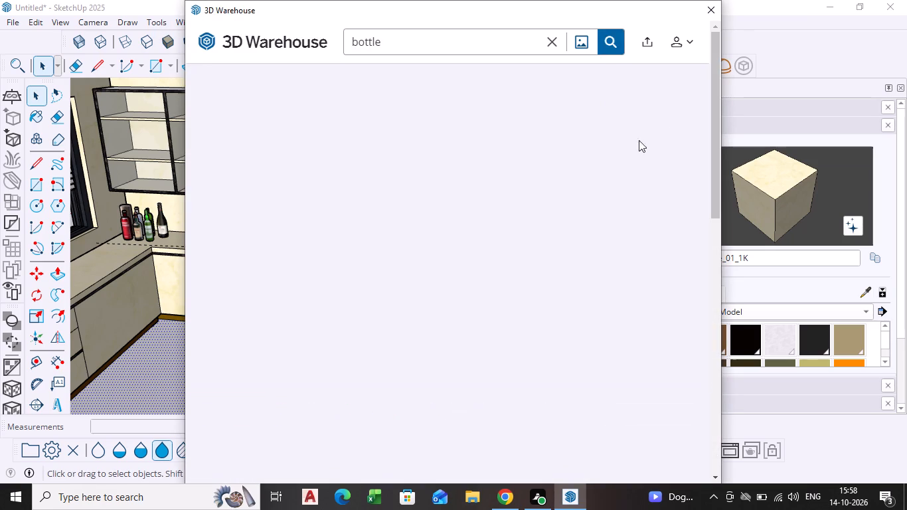
pyautogui.click(554, 44)
pyautogui.click(485, 39)
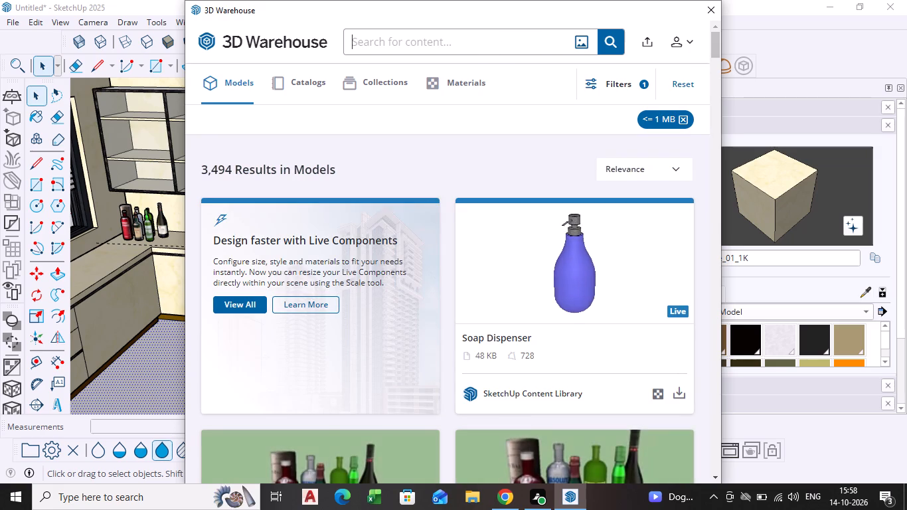
pyautogui.write('oil bott')
pyautogui.write('le')
pyautogui.press('Return')
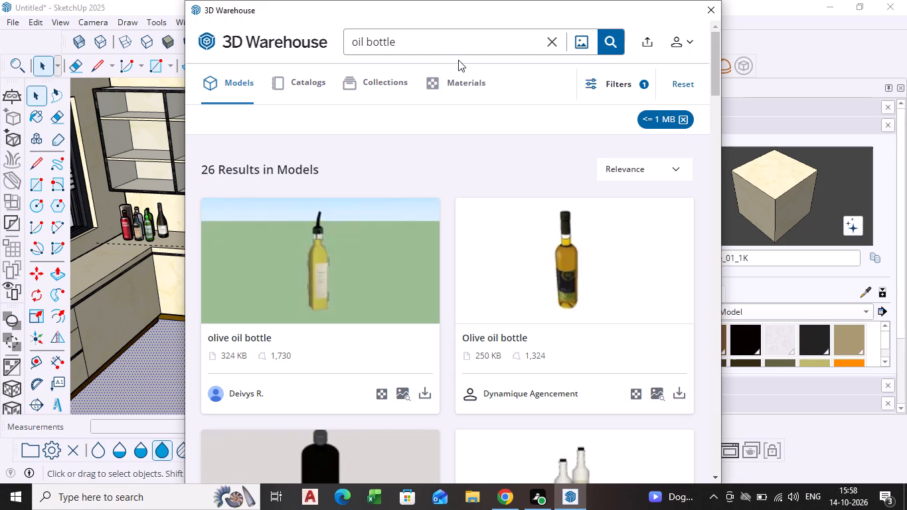
# Browse the oil bottle models for one suitable for the kitchen countertop.
pyautogui.scroll(2, 462, 62)
pyautogui.scroll(-3, 540, 266)
pyautogui.scroll(2, 540, 266)
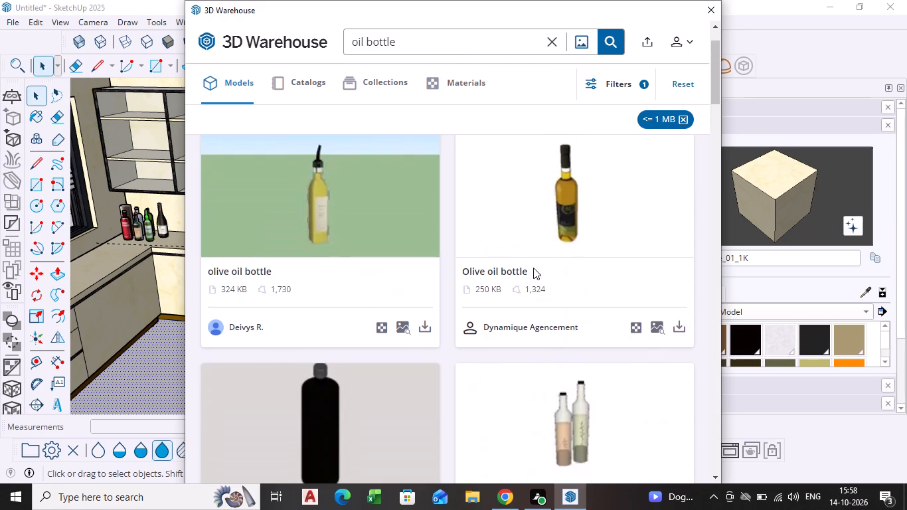
pyautogui.scroll(-6, 475, 275)
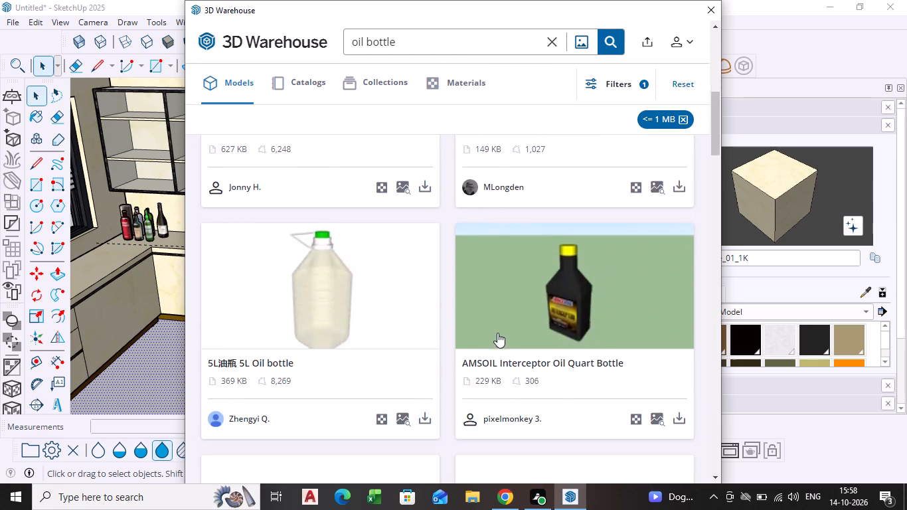
pyautogui.scroll(-3, 509, 371)
pyautogui.scroll(4, 406, 324)
pyautogui.scroll(2, 392, 107)
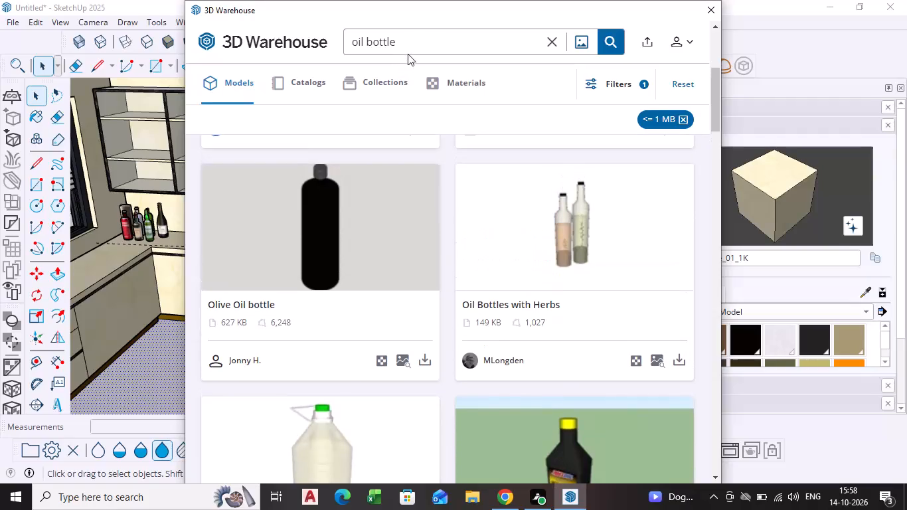
# Search the 3D Warehouse models for "oil bottles".
pyautogui.click(412, 47)
pyautogui.press('s')
pyautogui.press('Return')
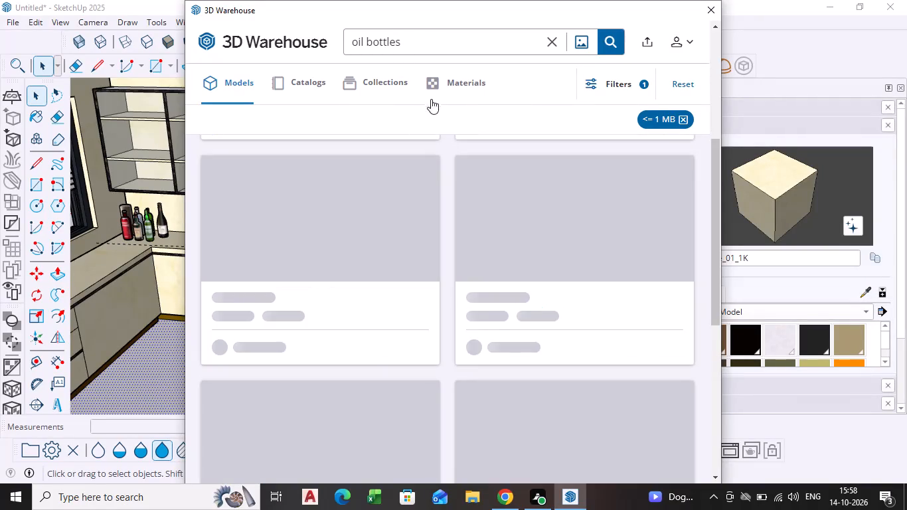
# Browse the oil bottles models for a bottle or spice set suitable for the kitchen countertop.
pyautogui.scroll(14, 471, 260)
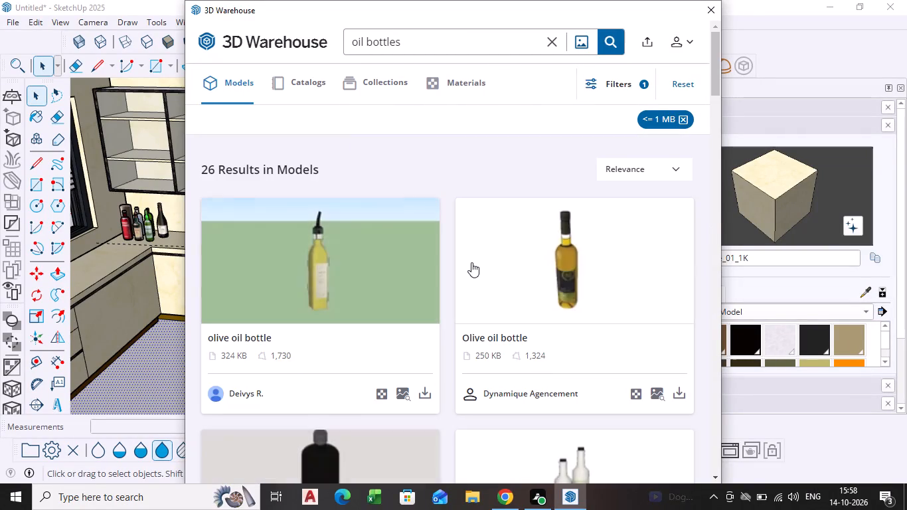
pyautogui.scroll(-10, 478, 275)
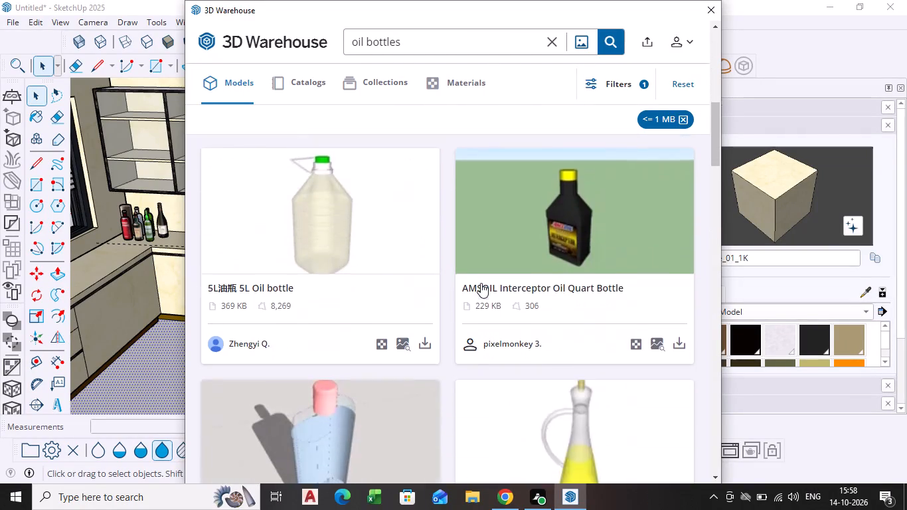
pyautogui.scroll(-11, 481, 283)
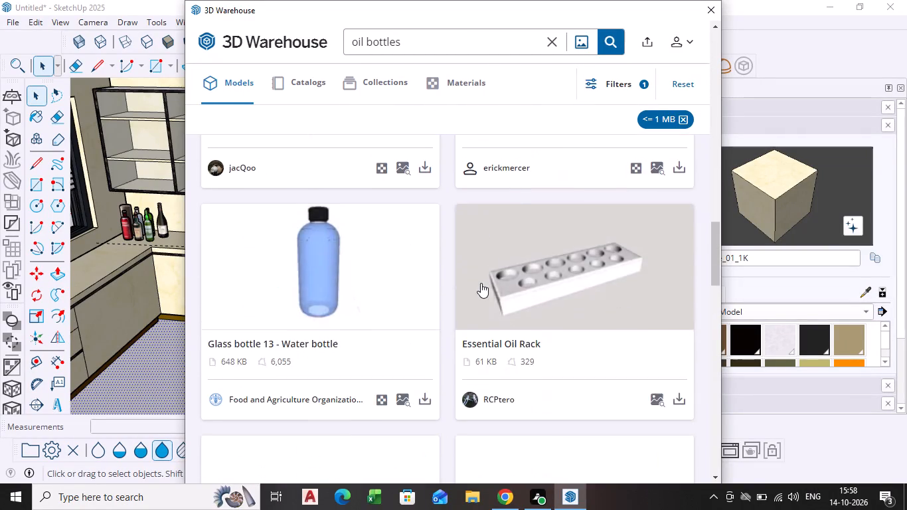
pyautogui.scroll(-11, 501, 272)
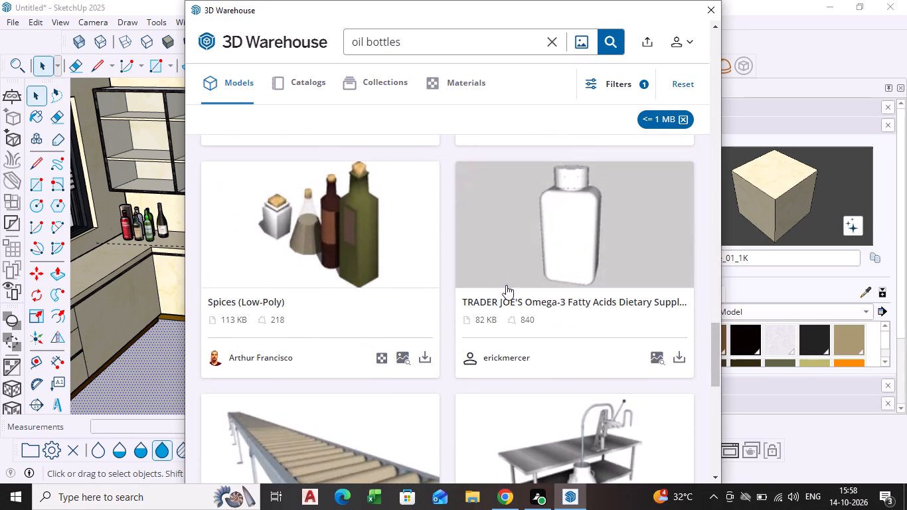
pyautogui.scroll(-1, 508, 292)
pyautogui.scroll(-2, 418, 314)
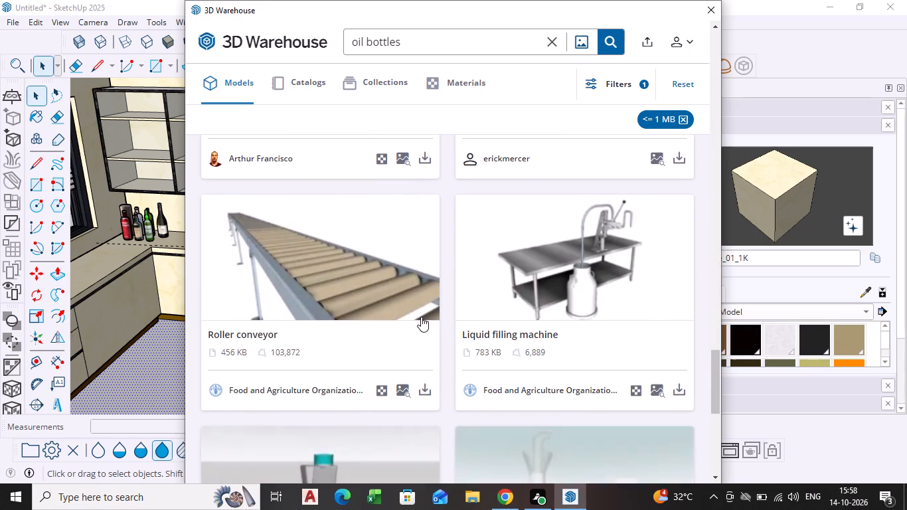
pyautogui.scroll(-2, 421, 317)
pyautogui.scroll(4, 422, 313)
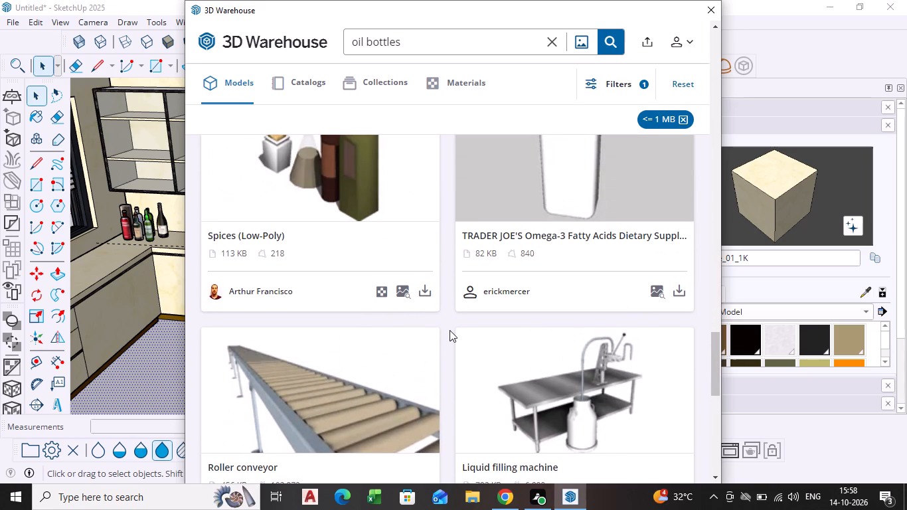
pyautogui.scroll(3, 450, 330)
pyautogui.scroll(-1, 450, 330)
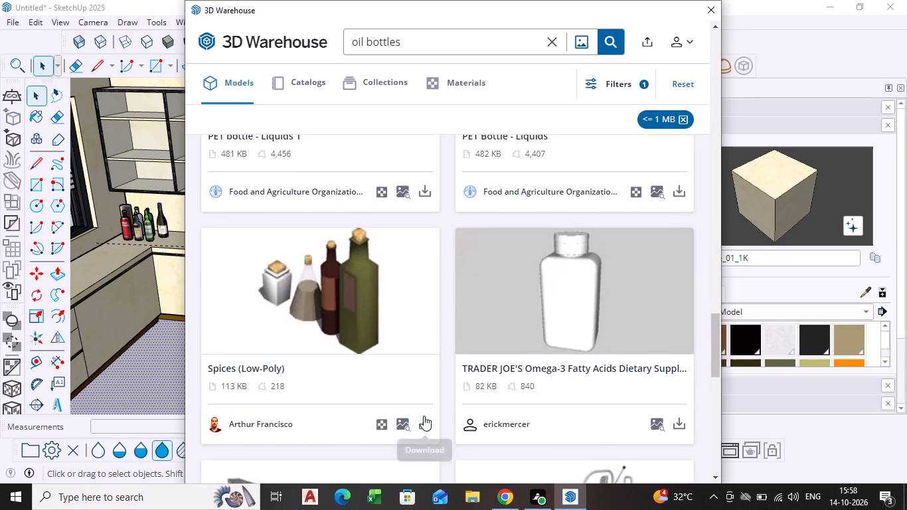
# Load the Spices (Low-Poly) model directly into the kitchen and place it on the back countertop between the stove and the toaster.
pyautogui.click(424, 424)
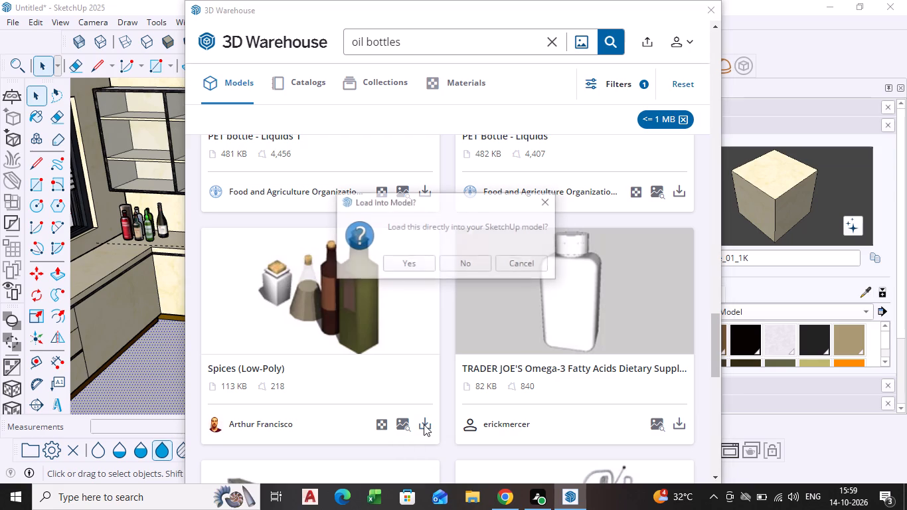
pyautogui.click(428, 270)
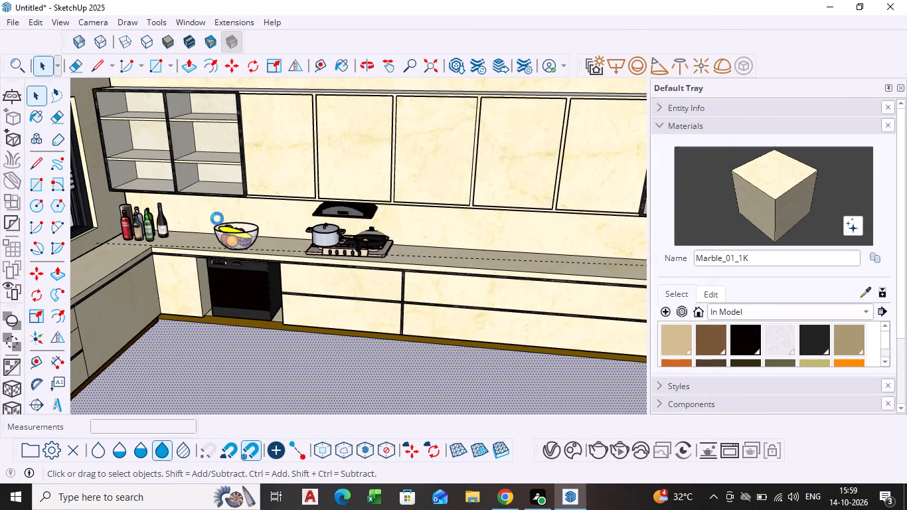
pyautogui.scroll(-3, 181, 148)
pyautogui.scroll(-2, 503, 290)
pyautogui.keyDown('shift'); pyautogui.moveTo(475, 291); pyautogui.dragTo(448, 335, button='middle'); pyautogui.keyUp('shift')
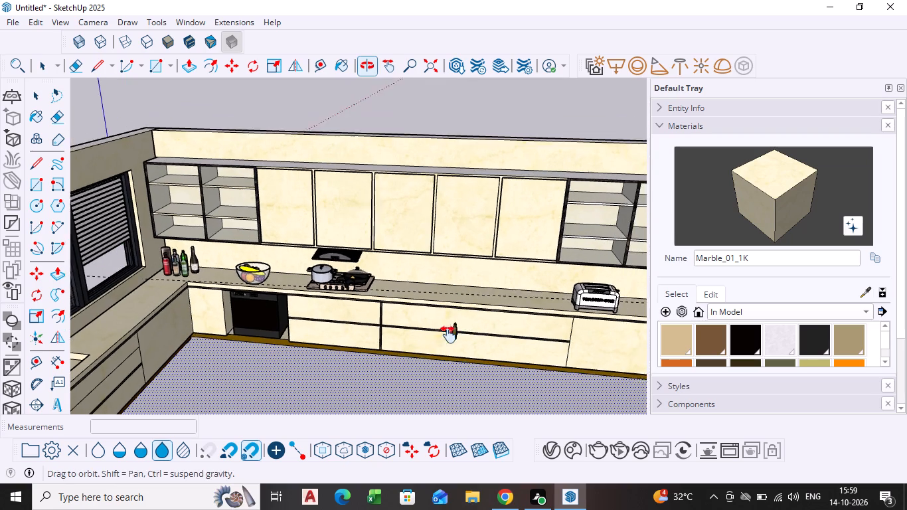
pyautogui.keyDown('shift'); pyautogui.moveTo(448, 335); pyautogui.dragTo(448, 335, button='middle'); pyautogui.keyUp('shift')
pyautogui.moveTo(435, 317); pyautogui.dragTo(448, 269, button='middle')
pyautogui.scroll(6, 448, 269)
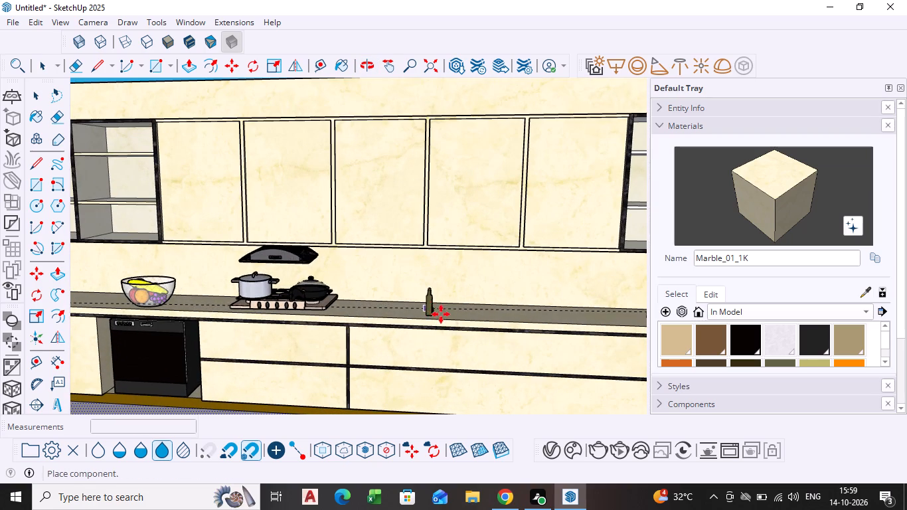
pyautogui.click(442, 314)
# Rotate the spice bottle set 90 degrees horizontally about its bottom corner so the row runs along the back countertop.
pyautogui.moveTo(444, 315); pyautogui.dragTo(542, 307, button='middle')
pyautogui.scroll(6, 424, 303)
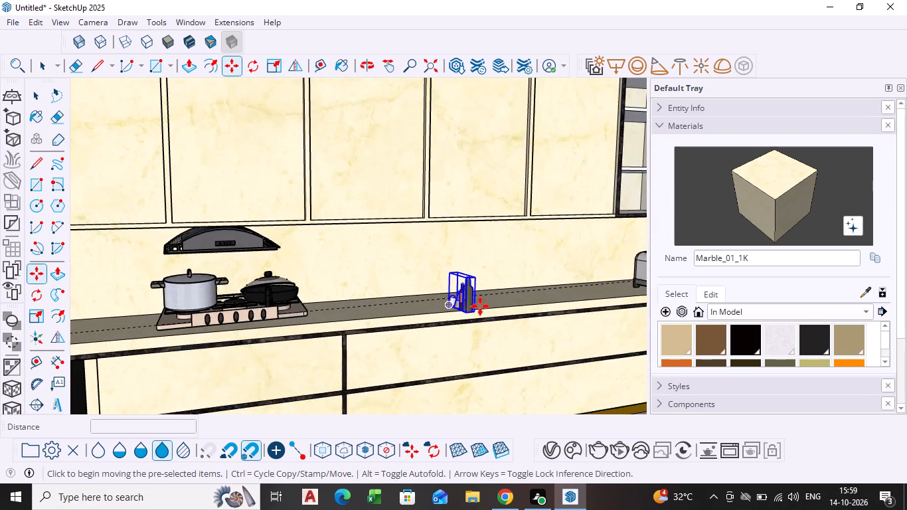
pyautogui.scroll(3, 480, 306)
pyautogui.moveTo(471, 311); pyautogui.dragTo(523, 312, button='middle')
pyautogui.scroll(1, 523, 311)
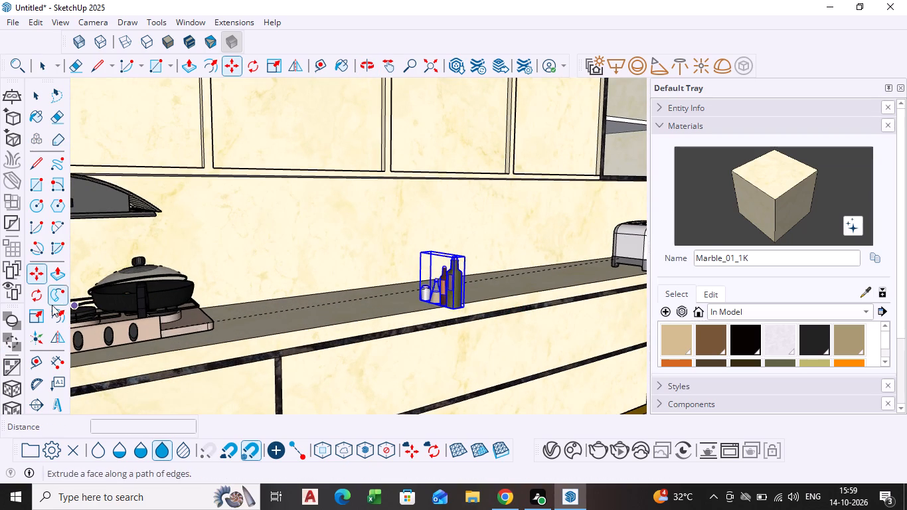
pyautogui.click(38, 300)
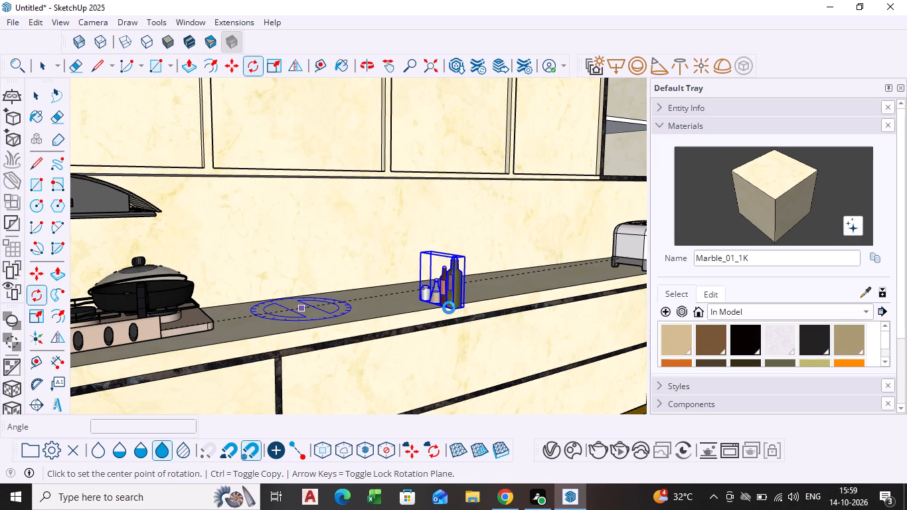
pyautogui.scroll(1, 454, 311)
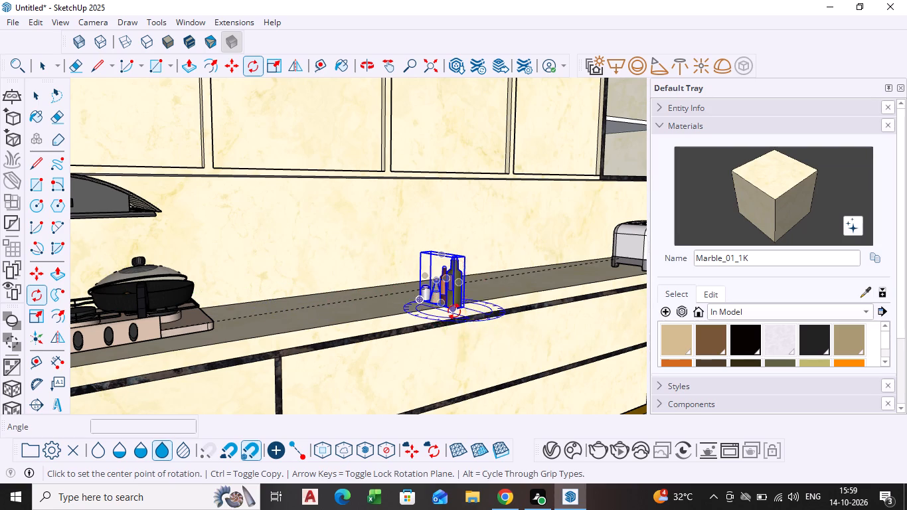
pyautogui.scroll(7, 454, 311)
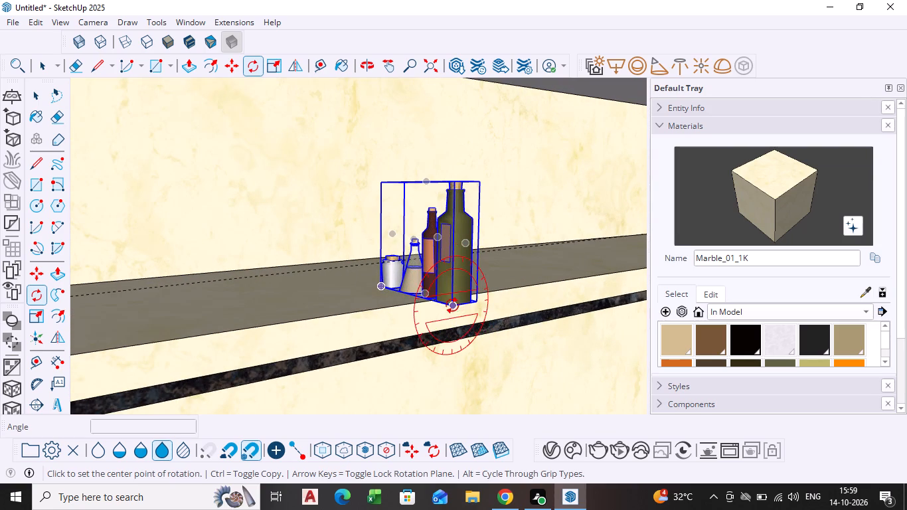
pyautogui.scroll(9, 452, 304)
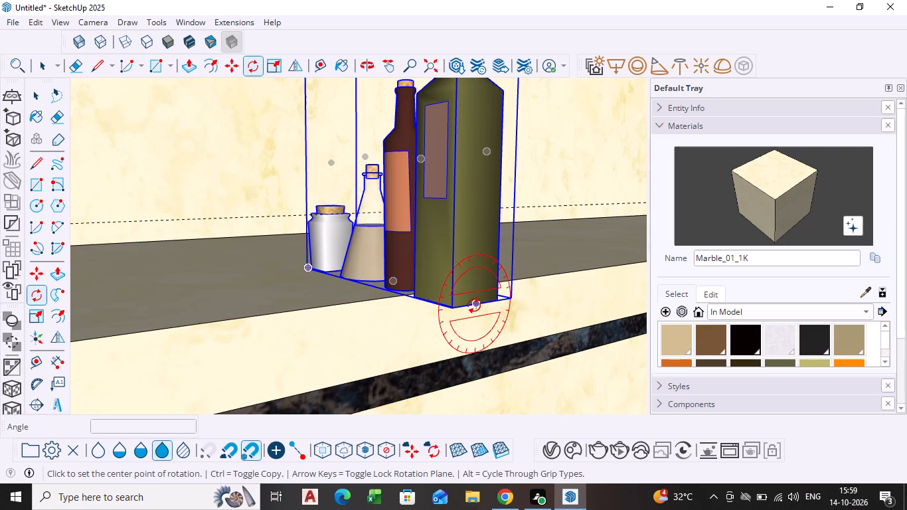
pyautogui.scroll(3, 454, 311)
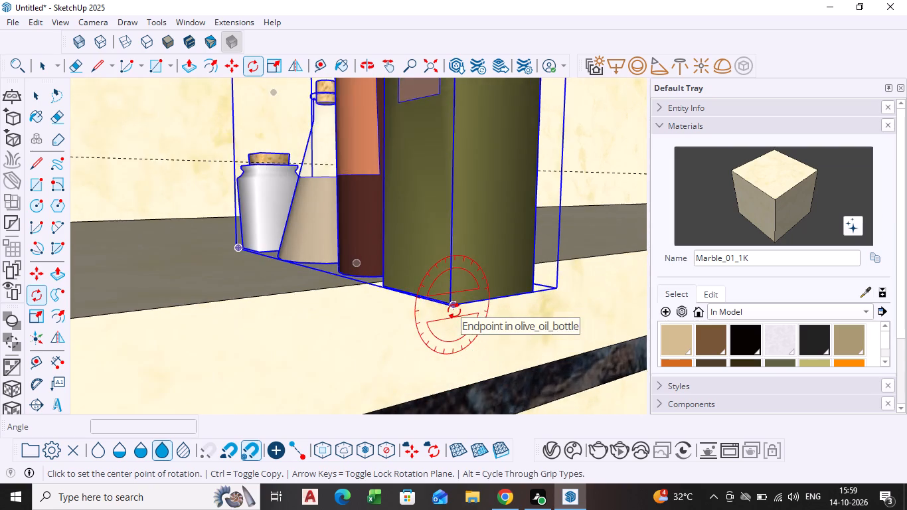
pyautogui.scroll(5, 454, 311)
pyautogui.middleClick(452, 311)
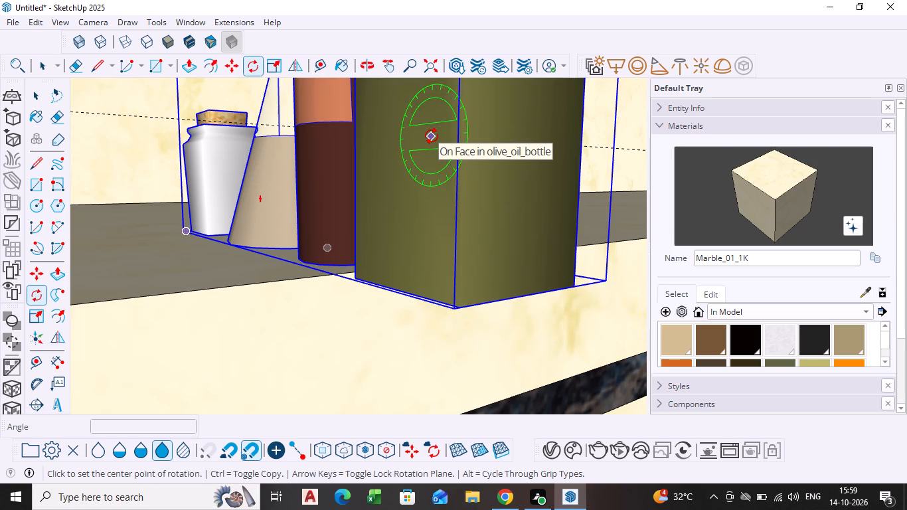
pyautogui.scroll(4, 457, 307)
pyautogui.click(453, 306)
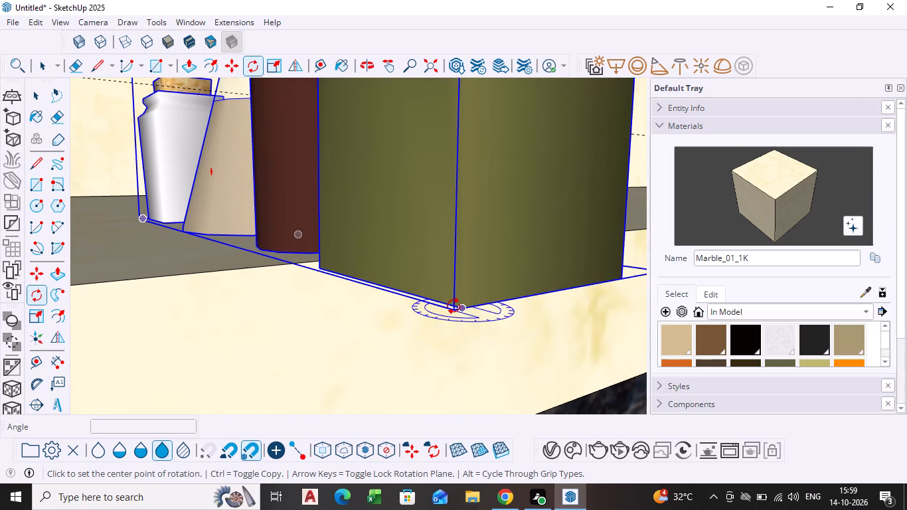
pyautogui.click(596, 282)
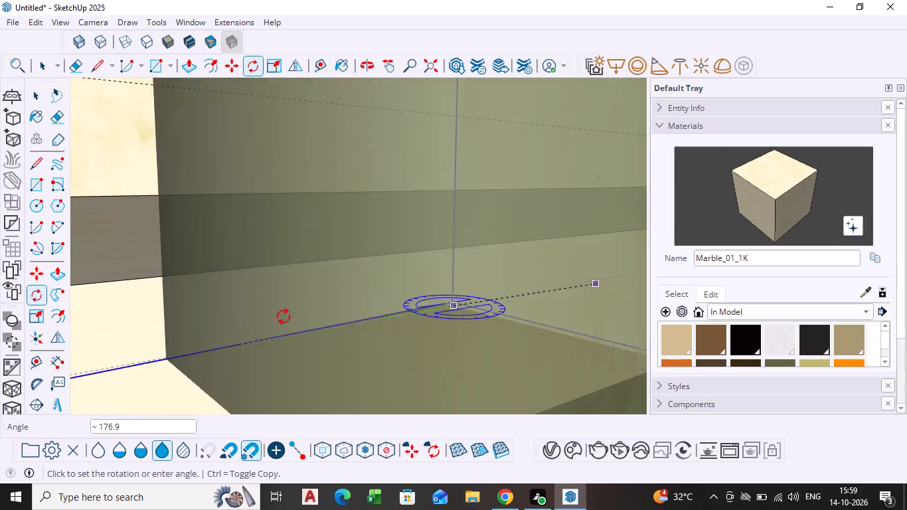
pyautogui.scroll(-7, 520, 291)
pyautogui.moveTo(503, 294); pyautogui.dragTo(341, 358, button='middle')
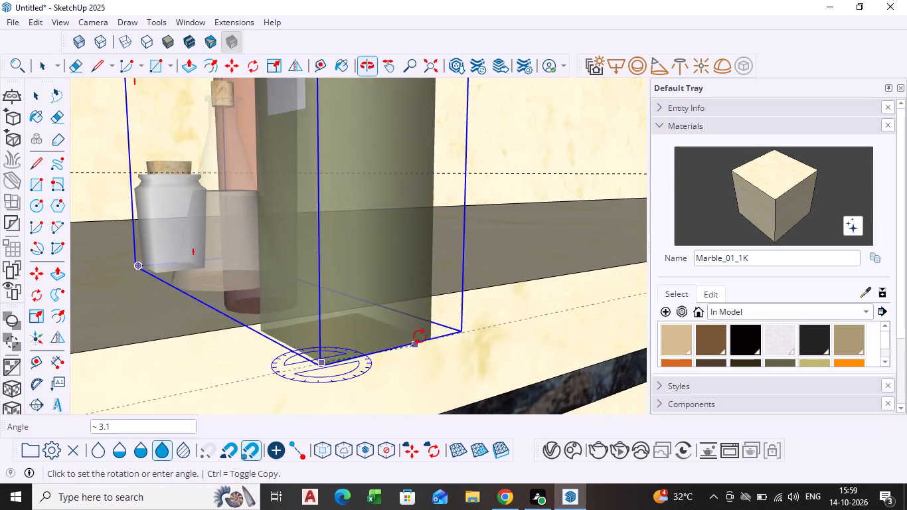
pyautogui.scroll(-8, 298, 176)
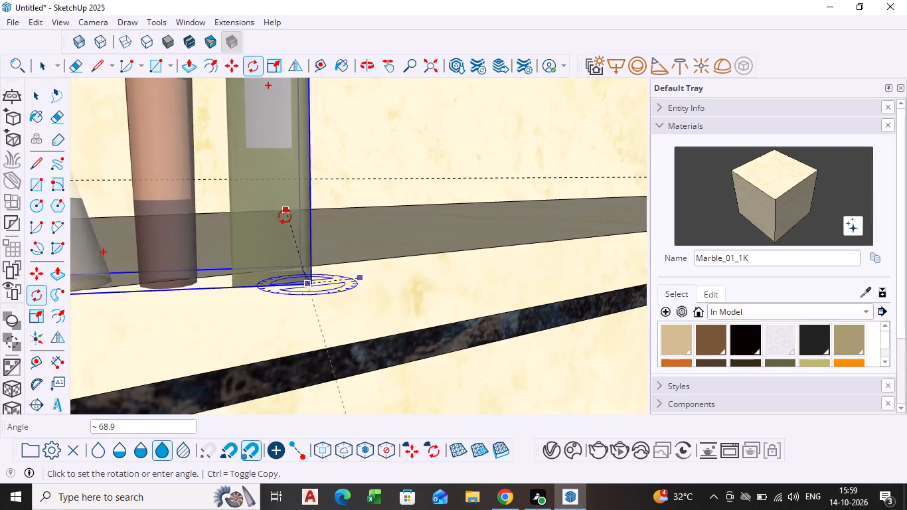
pyautogui.scroll(-4, 285, 216)
pyautogui.scroll(-5, 240, 255)
pyautogui.moveTo(249, 259); pyautogui.dragTo(243, 254, button='middle')
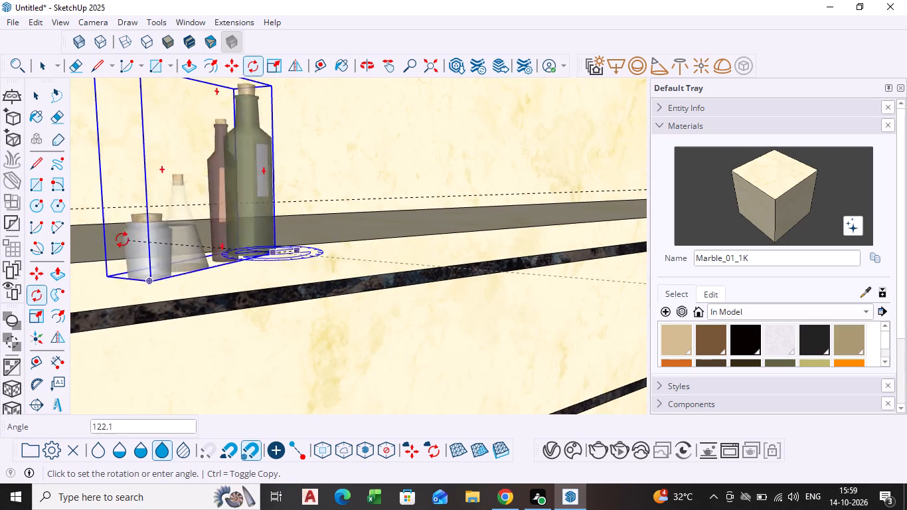
pyautogui.scroll(-3, 88, 214)
pyautogui.keyDown('shift'); pyautogui.moveTo(92, 215); pyautogui.dragTo(297, 185, button='middle'); pyautogui.keyUp('shift')
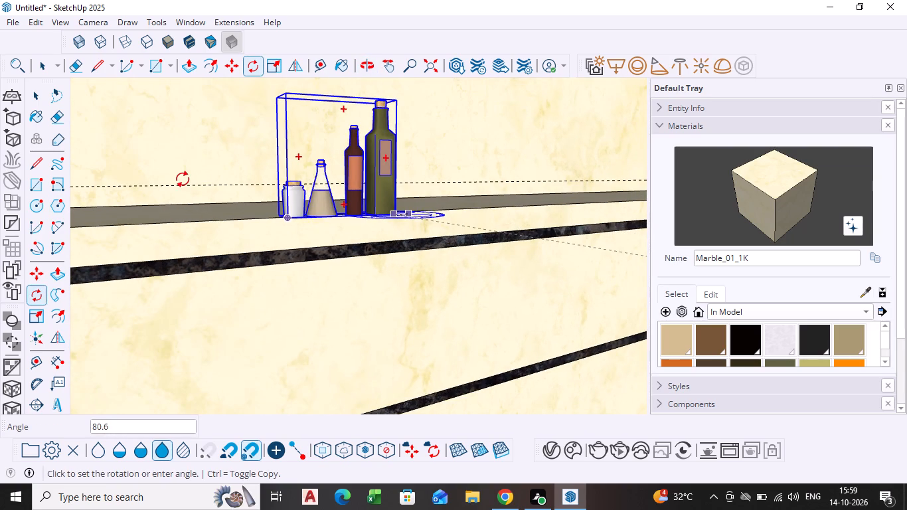
pyautogui.write('90')
pyautogui.press('Return')
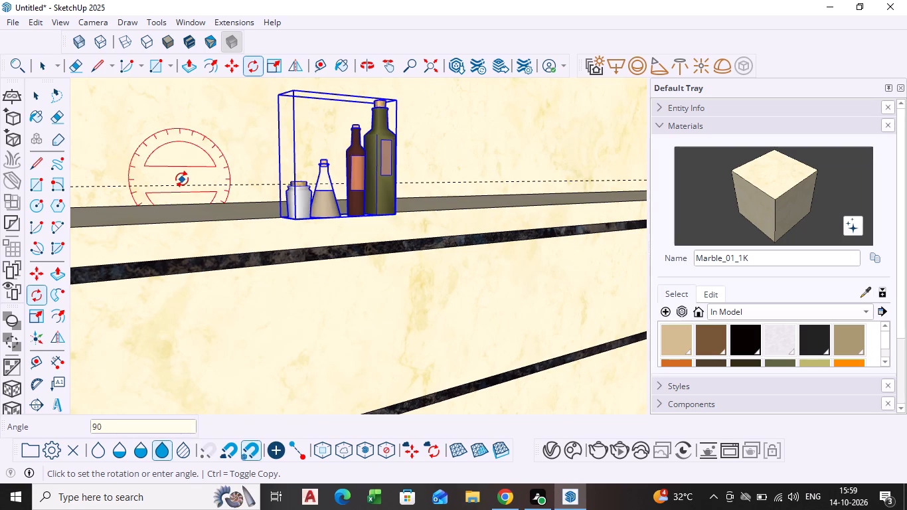
pyautogui.moveTo(279, 214); pyautogui.dragTo(146, 284, button='middle')
pyautogui.scroll(3, 334, 214)
pyautogui.press('space')
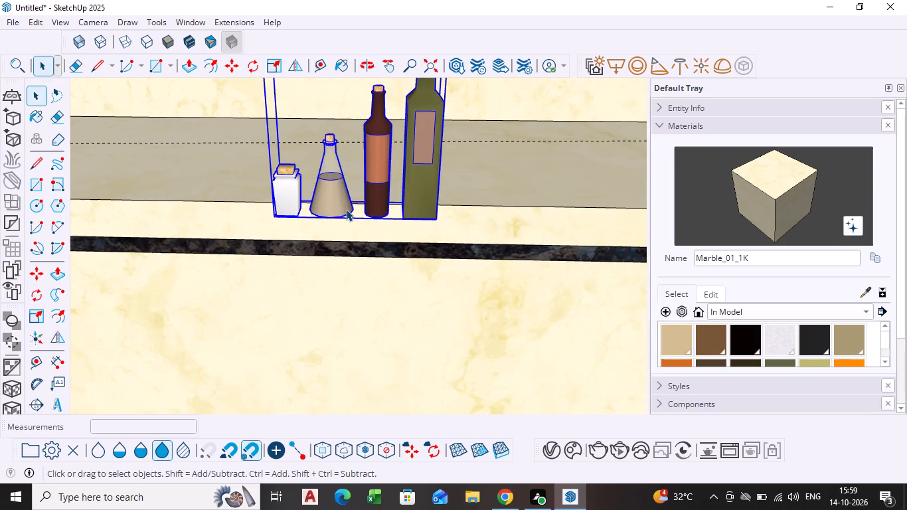
# Move the spice bottle set about 1' 8 1/16" from the countertop's front edge back toward the wall.
pyautogui.click(367, 201)
pyautogui.scroll(-2, 369, 201)
pyautogui.keyDown('shift'); pyautogui.moveTo(370, 201); pyautogui.dragTo(365, 236, button='middle'); pyautogui.keyUp('shift')
pyautogui.keyDown('shift'); pyautogui.scroll(-1, 371, 201); pyautogui.keyUp('shift')
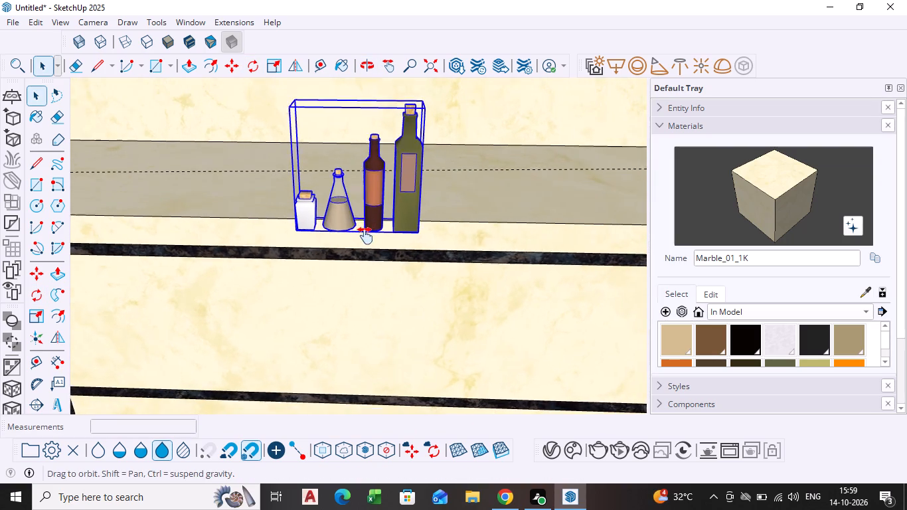
pyautogui.keyDown('shift'); pyautogui.moveTo(365, 236); pyautogui.dragTo(361, 254, button='middle'); pyautogui.keyUp('shift')
pyautogui.press('m')
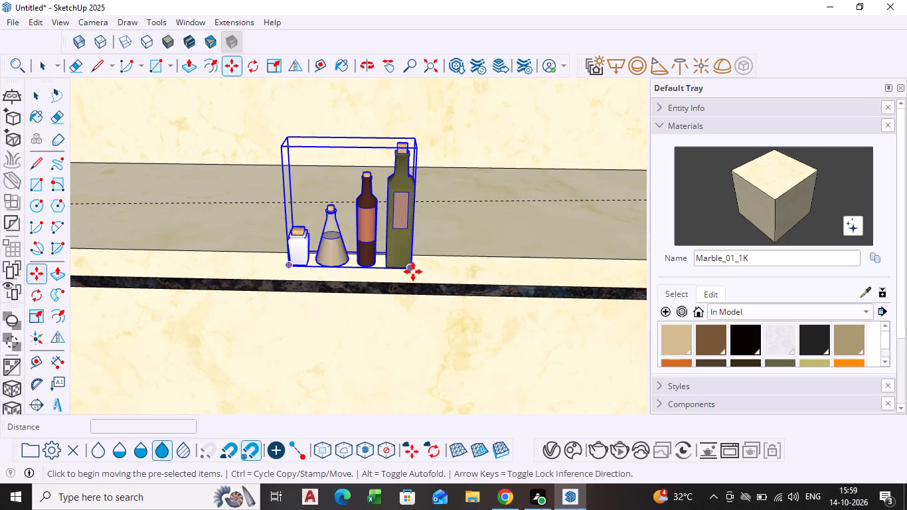
pyautogui.click(413, 272)
pyautogui.scroll(-2, 421, 169)
pyautogui.moveTo(421, 169); pyautogui.dragTo(402, 278, button='middle')
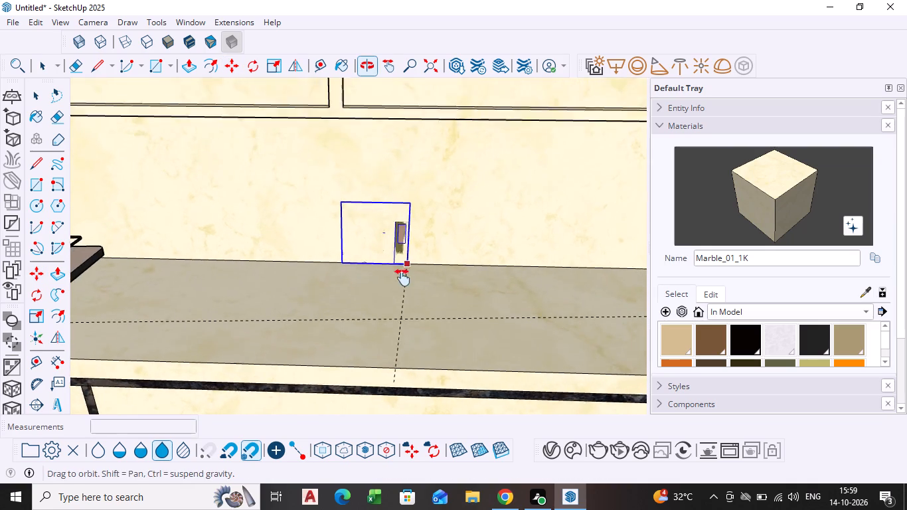
pyautogui.moveTo(402, 278); pyautogui.dragTo(402, 281, button='middle')
pyautogui.click(344, 294)
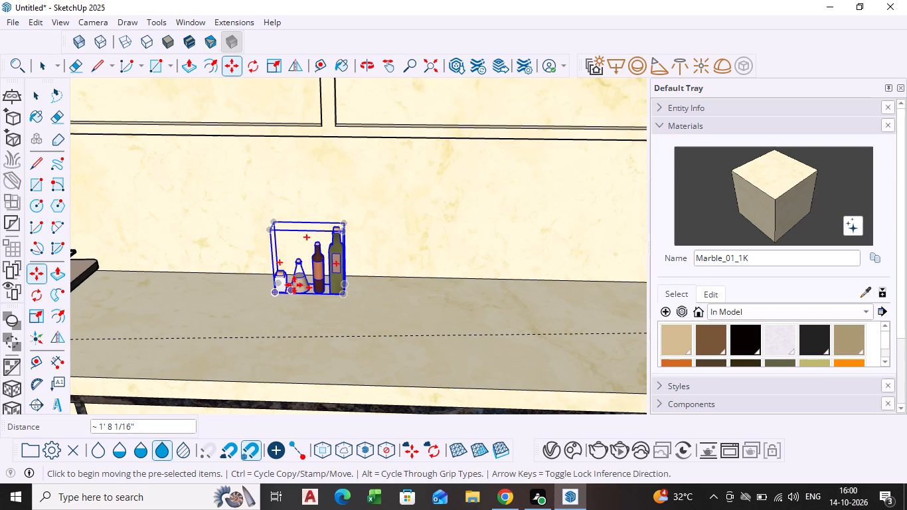
# Scale the spice bottle set along the countertop's length by a factor of about 1.60.
pyautogui.click(38, 316)
pyautogui.moveTo(325, 297); pyautogui.dragTo(190, 307, button='middle')
pyautogui.scroll(7, 438, 254)
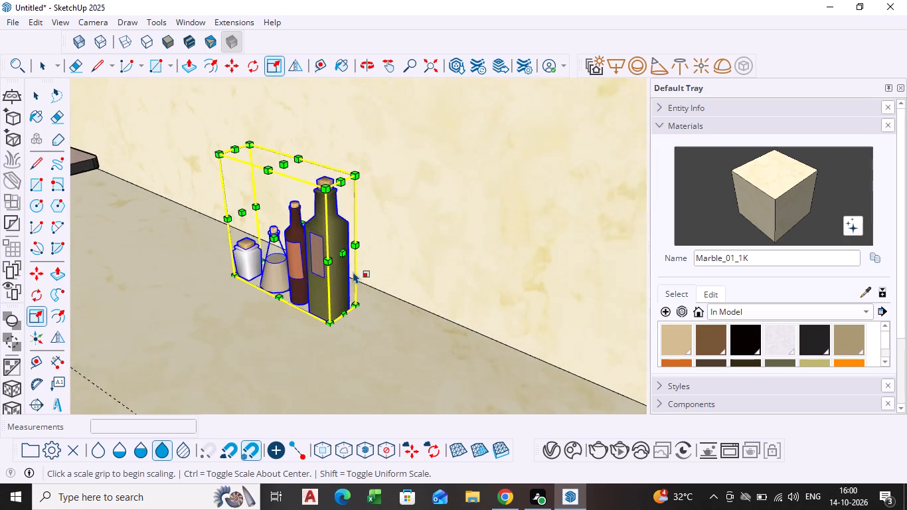
pyautogui.scroll(1, 353, 272)
pyautogui.click(345, 255)
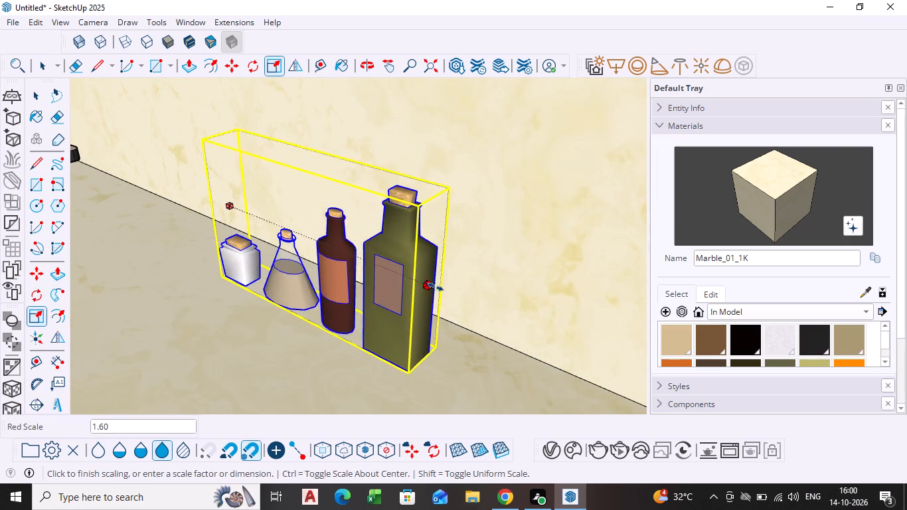
pyautogui.click(441, 289)
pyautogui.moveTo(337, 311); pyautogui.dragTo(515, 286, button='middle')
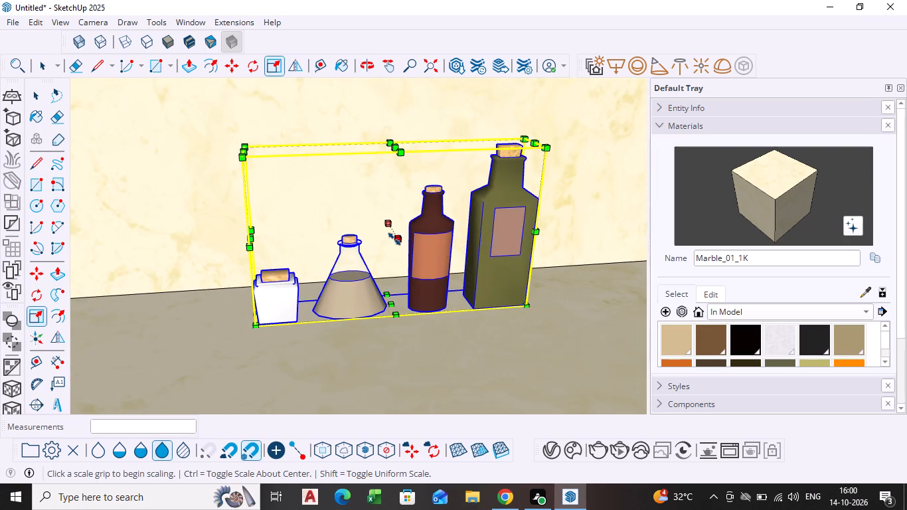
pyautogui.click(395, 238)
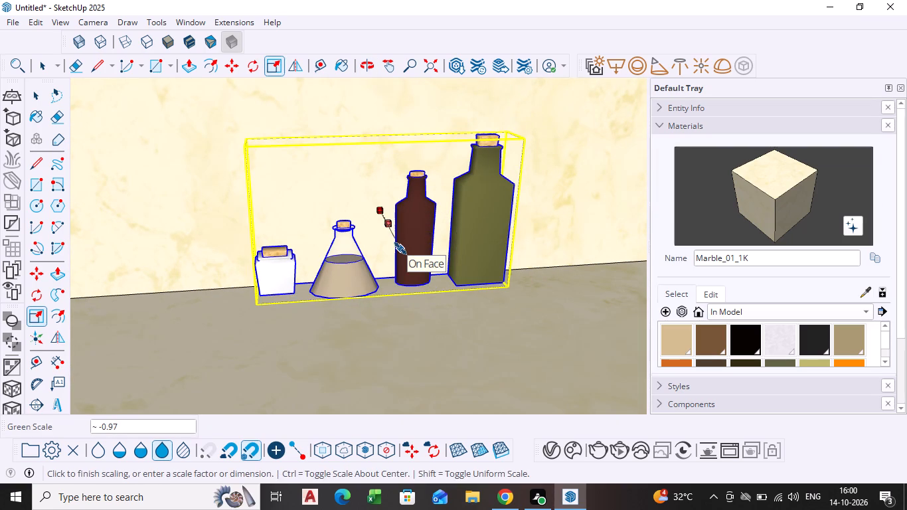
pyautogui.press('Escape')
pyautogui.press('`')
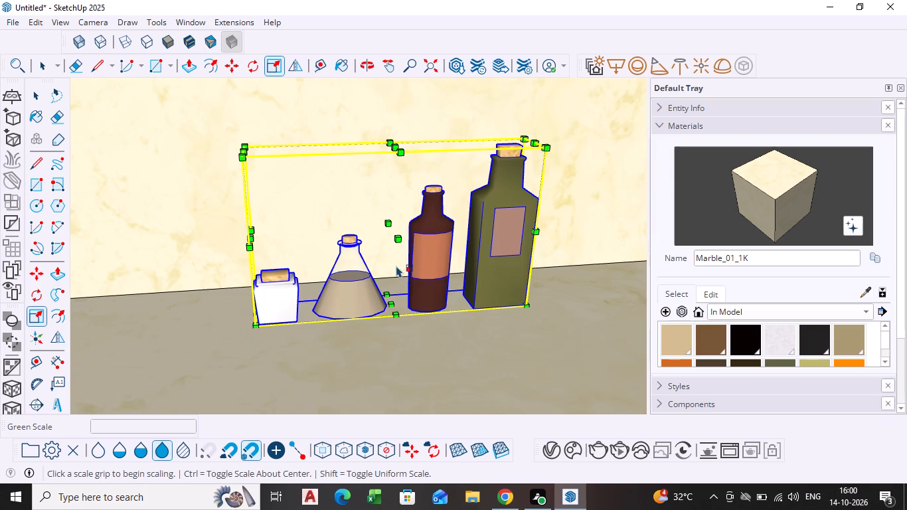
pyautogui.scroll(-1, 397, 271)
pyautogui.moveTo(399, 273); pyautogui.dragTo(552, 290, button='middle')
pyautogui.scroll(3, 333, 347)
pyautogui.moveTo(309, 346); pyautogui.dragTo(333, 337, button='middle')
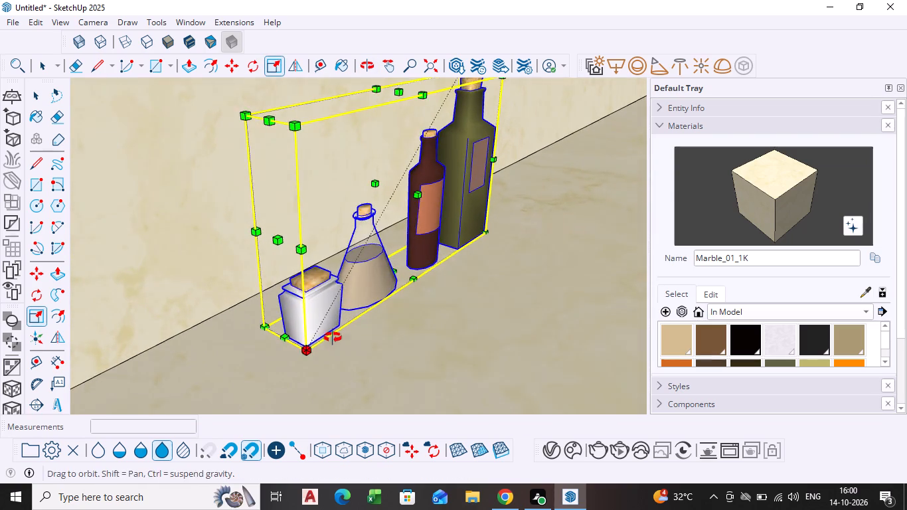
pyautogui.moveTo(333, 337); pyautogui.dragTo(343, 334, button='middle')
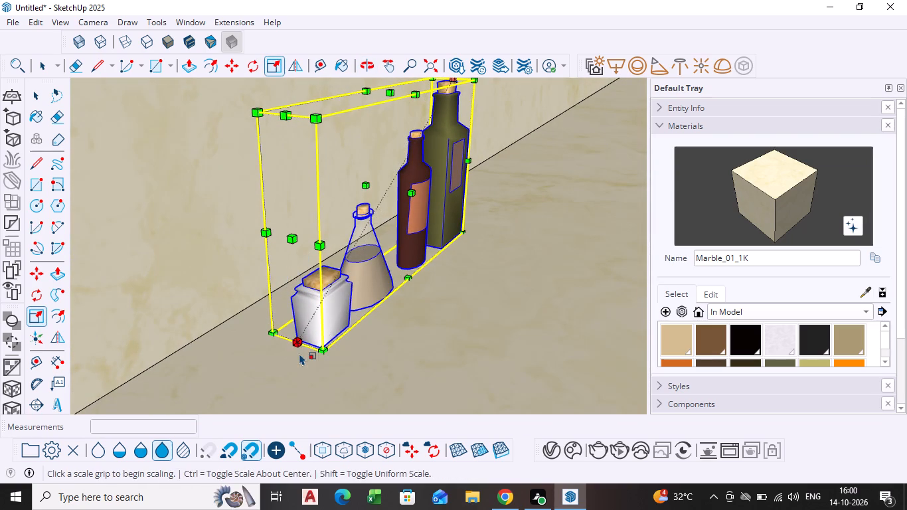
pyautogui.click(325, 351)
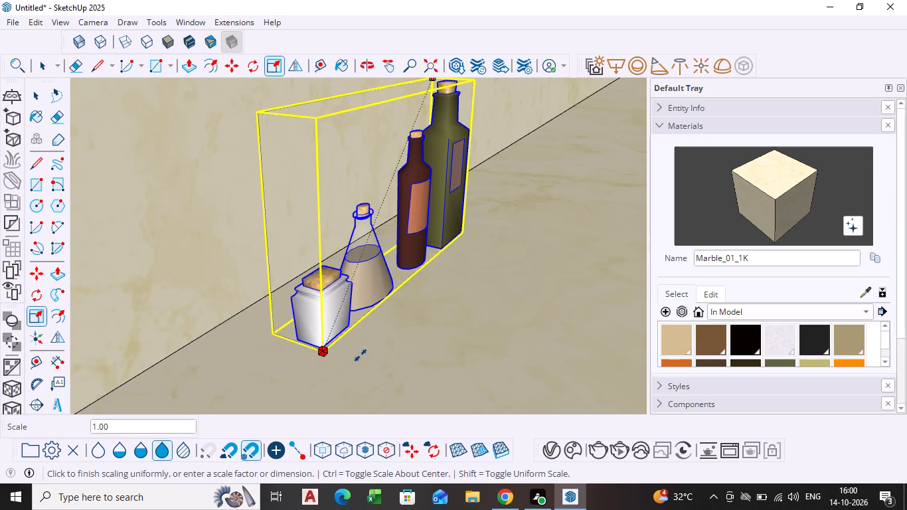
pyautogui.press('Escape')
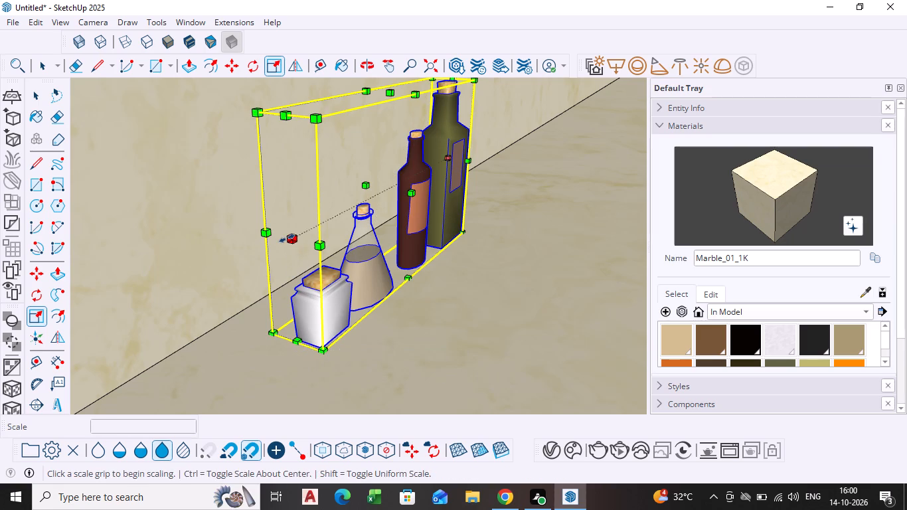
# Stretch the spice bottle set in depth, outward from the wall toward the countertop's front edge, keeping its height scale at 1.00.
pyautogui.click(287, 238)
pyautogui.click(302, 256)
pyautogui.moveTo(344, 343); pyautogui.dragTo(341, 337, button='middle')
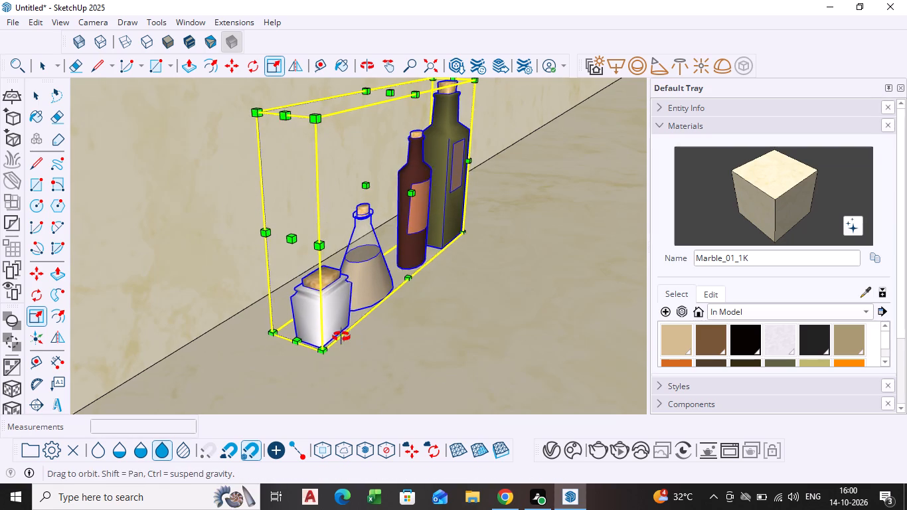
pyautogui.moveTo(341, 337); pyautogui.dragTo(363, 312, button='middle')
pyautogui.click(409, 278)
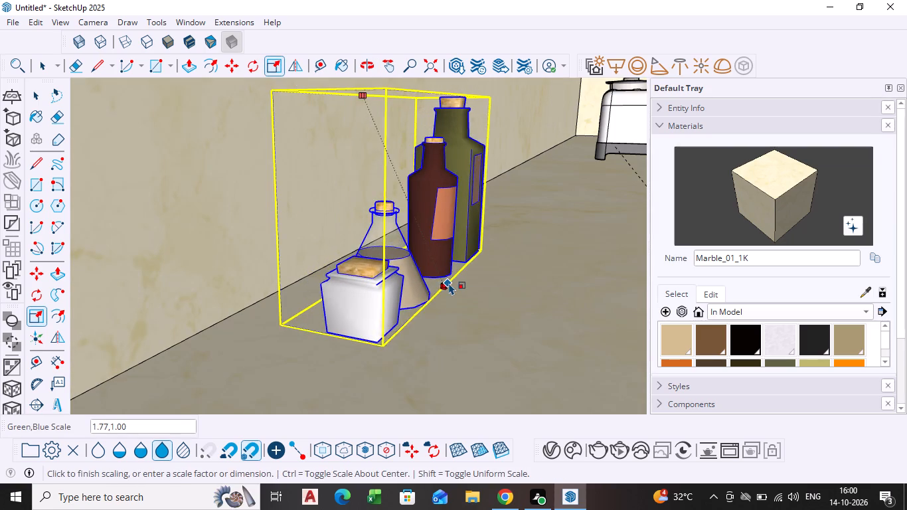
pyautogui.click(461, 284)
# Scale the spice bottle set's height upward by a factor of 1.57.
pyautogui.scroll(-2, 489, 297)
pyautogui.moveTo(490, 298); pyautogui.dragTo(405, 331, button='middle')
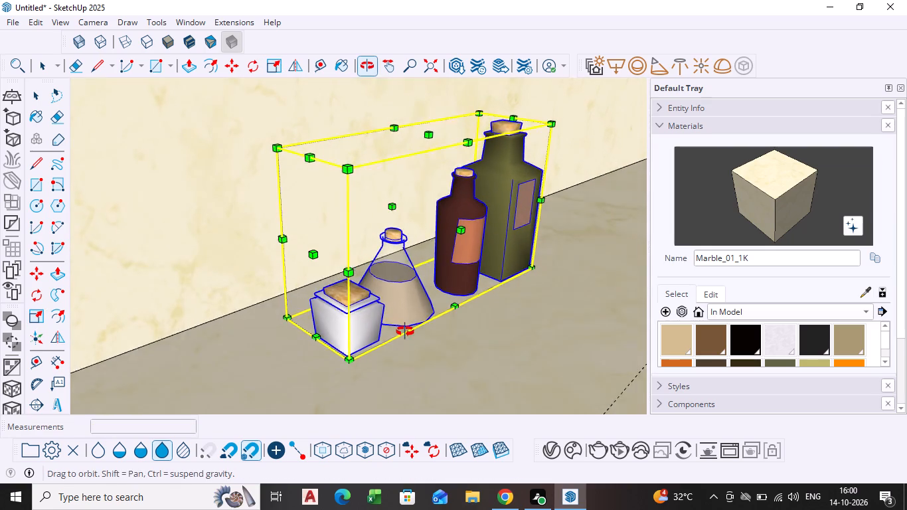
pyautogui.moveTo(405, 331); pyautogui.dragTo(405, 334, button='middle')
pyautogui.click(430, 138)
pyautogui.scroll(-3, 426, 114)
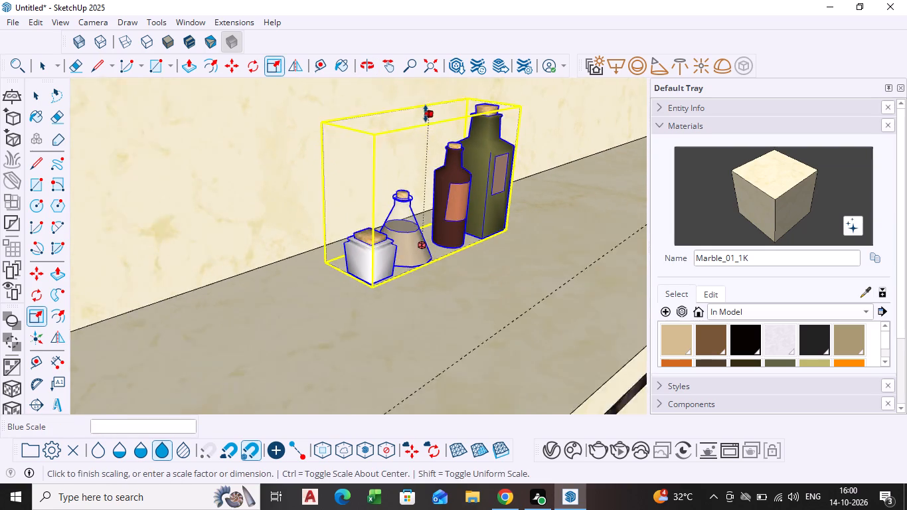
pyautogui.scroll(-2, 426, 114)
pyautogui.moveTo(416, 137); pyautogui.dragTo(359, 289, button='middle')
pyautogui.click(351, 246)
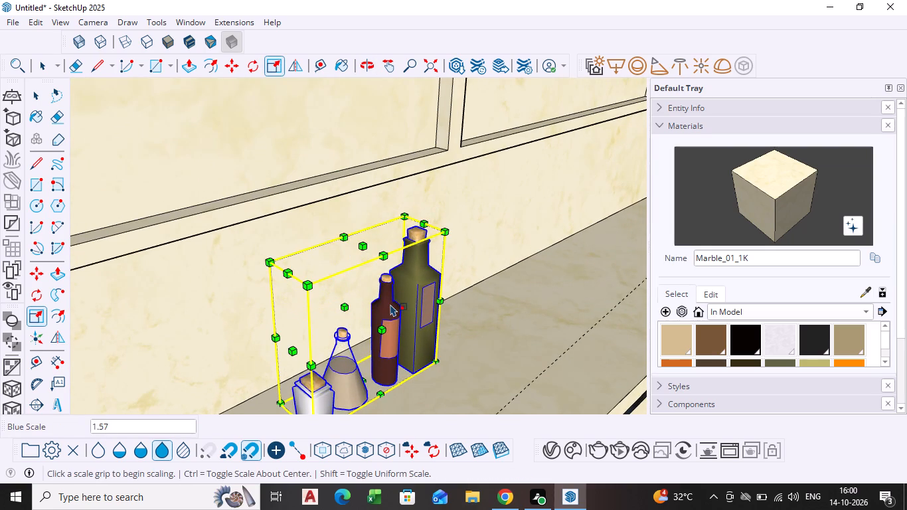
# Scale the spice bottle set's depth toward the countertop's front edge by a factor of 1.41 and deselect it.
pyautogui.scroll(-1, 390, 304)
pyautogui.moveTo(387, 331); pyautogui.dragTo(392, 245, button='middle')
pyautogui.click(385, 299)
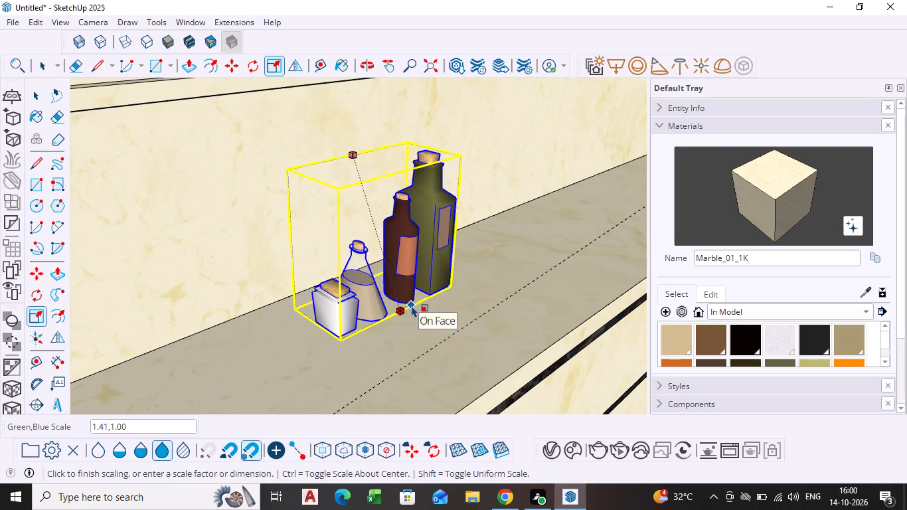
pyautogui.click(412, 305)
pyautogui.scroll(-3, 420, 307)
pyautogui.moveTo(420, 307); pyautogui.dragTo(310, 303, button='middle')
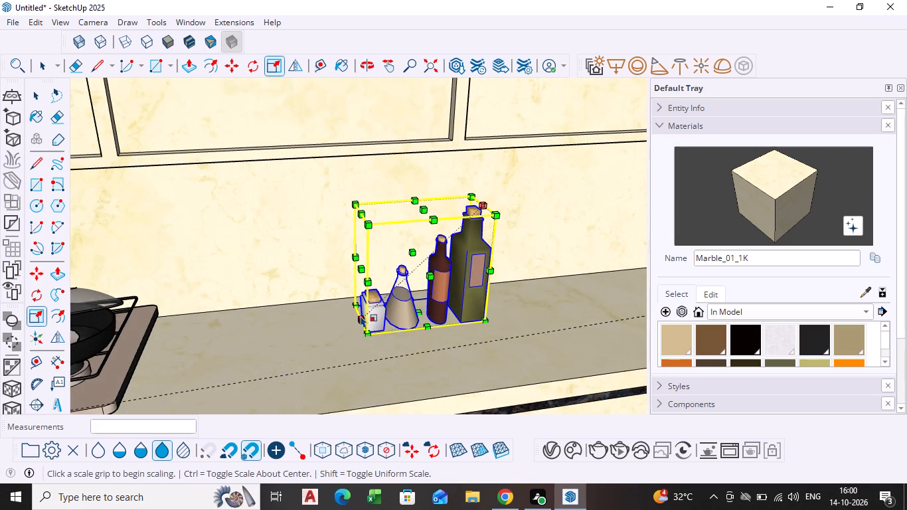
pyautogui.press('space')
pyautogui.scroll(-4, 440, 342)
pyautogui.moveTo(435, 342); pyautogui.dragTo(422, 292, button='middle')
pyautogui.press('space')
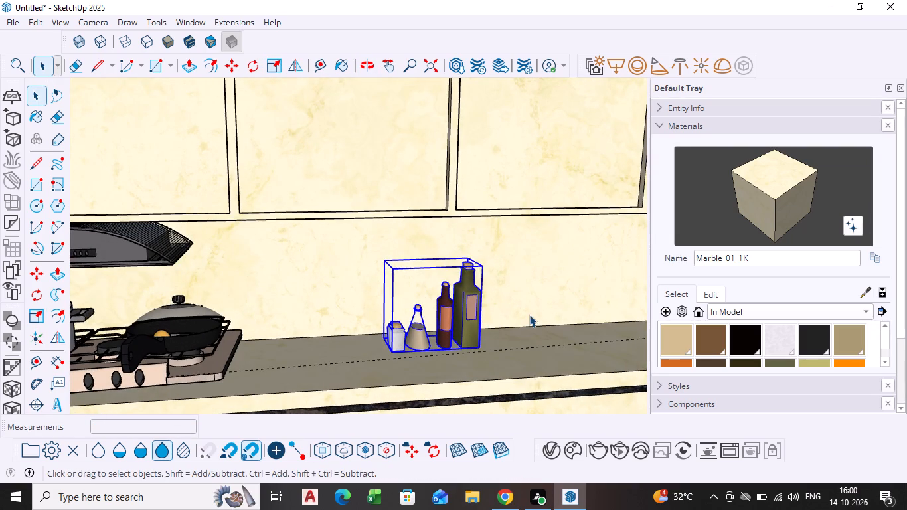
pyautogui.click(529, 315)
# Scale the spice bottle set's length toward the stove by a factor of 1.35 and deselect it.
pyautogui.scroll(-2, 412, 359)
pyautogui.moveTo(407, 359); pyautogui.dragTo(396, 358, button='middle')
pyautogui.scroll(-8, 388, 346)
pyautogui.moveTo(388, 350); pyautogui.dragTo(370, 346, button='middle')
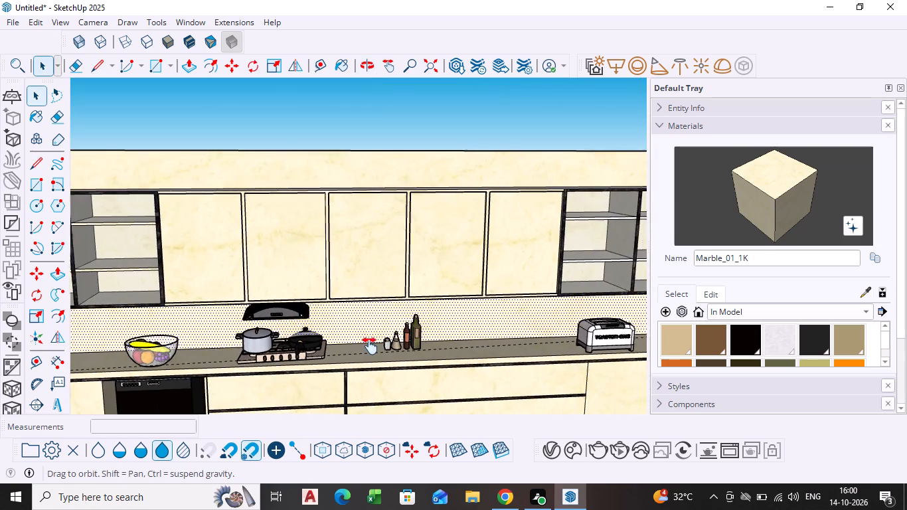
pyautogui.moveTo(370, 346); pyautogui.dragTo(356, 326, button='middle')
pyautogui.scroll(4, 369, 321)
pyautogui.click(392, 320)
pyautogui.scroll(6, 368, 309)
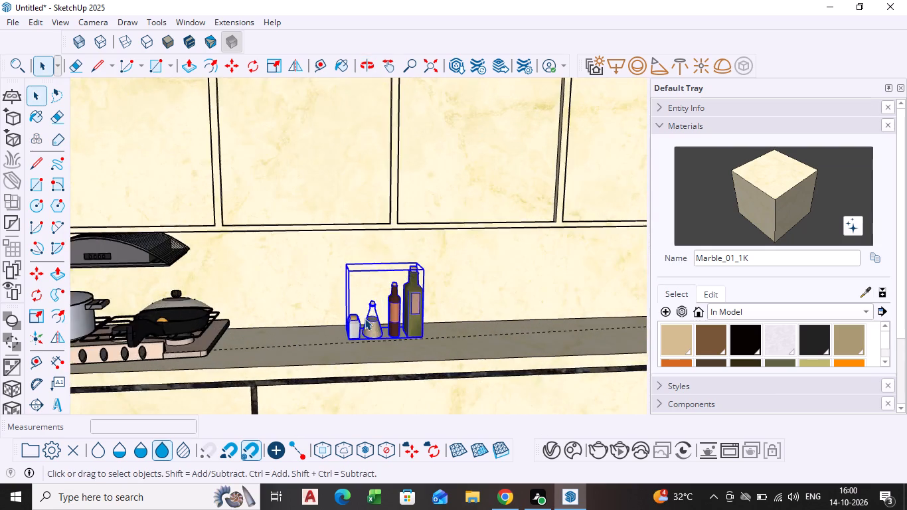
pyautogui.scroll(2, 365, 318)
pyautogui.moveTo(366, 323); pyautogui.dragTo(380, 341, button='middle')
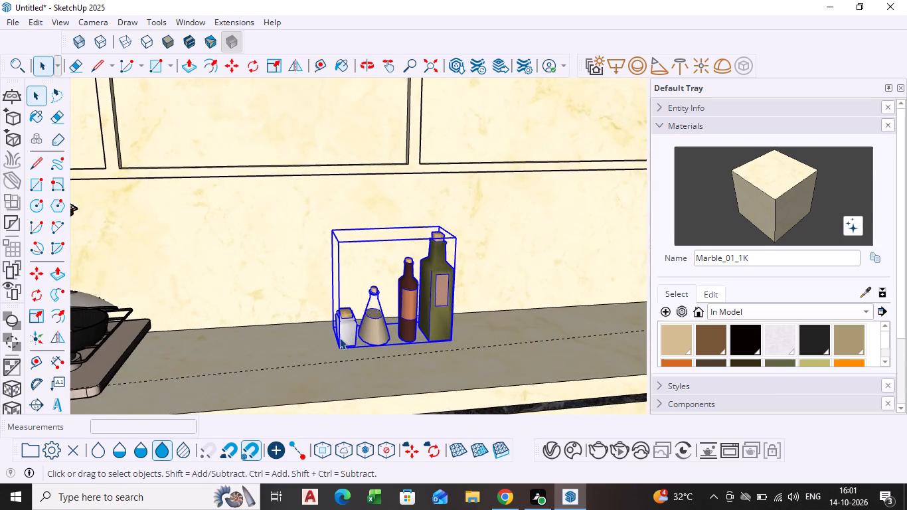
pyautogui.scroll(3, 339, 337)
pyautogui.moveTo(339, 337); pyautogui.dragTo(410, 353, button='middle')
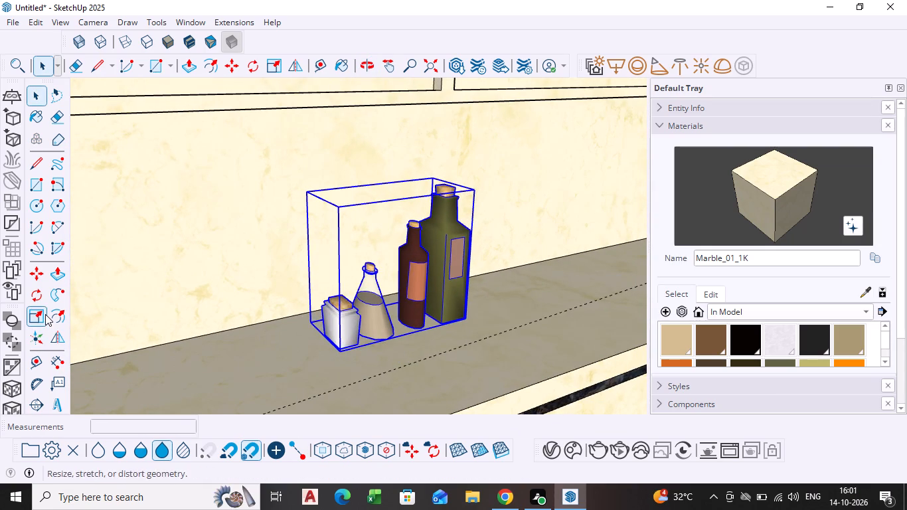
pyautogui.click(45, 314)
pyautogui.click(321, 334)
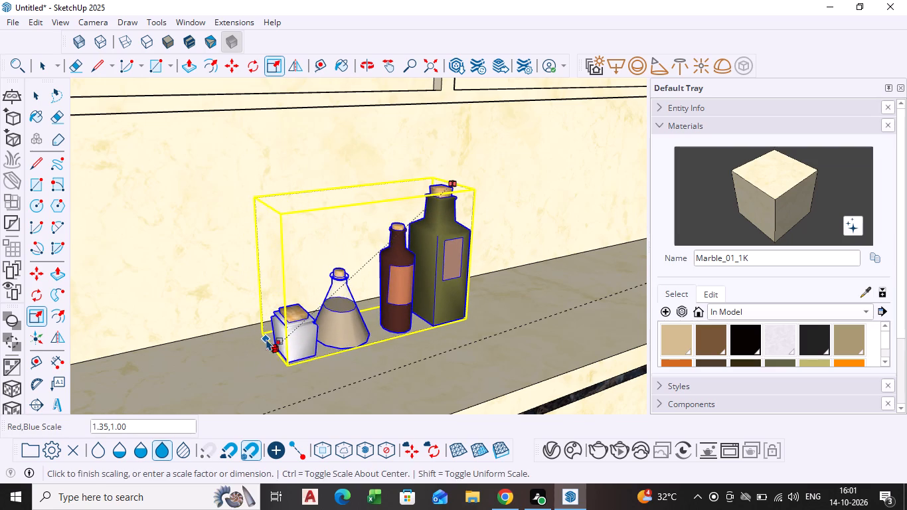
pyautogui.click(266, 339)
pyautogui.scroll(-7, 409, 331)
pyautogui.press('space')
pyautogui.click(572, 390)
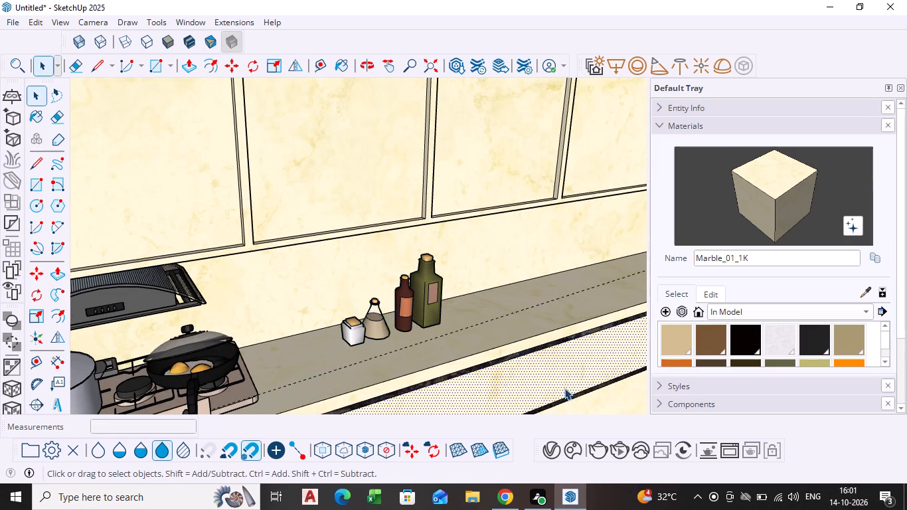
# Examine the resized spice bottle set in context with the other countertop accessories and the whole kitchen.
pyautogui.scroll(-4, 506, 377)
pyautogui.moveTo(410, 369); pyautogui.dragTo(333, 328, button='middle')
pyautogui.scroll(3, 428, 360)
pyautogui.scroll(-6, 428, 360)
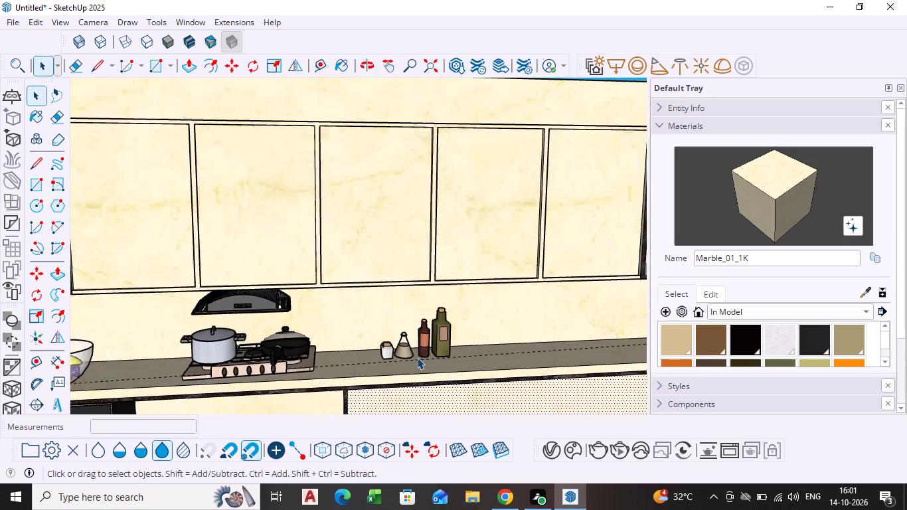
pyautogui.scroll(-10, 417, 357)
pyautogui.moveTo(410, 373); pyautogui.dragTo(355, 276, button='middle')
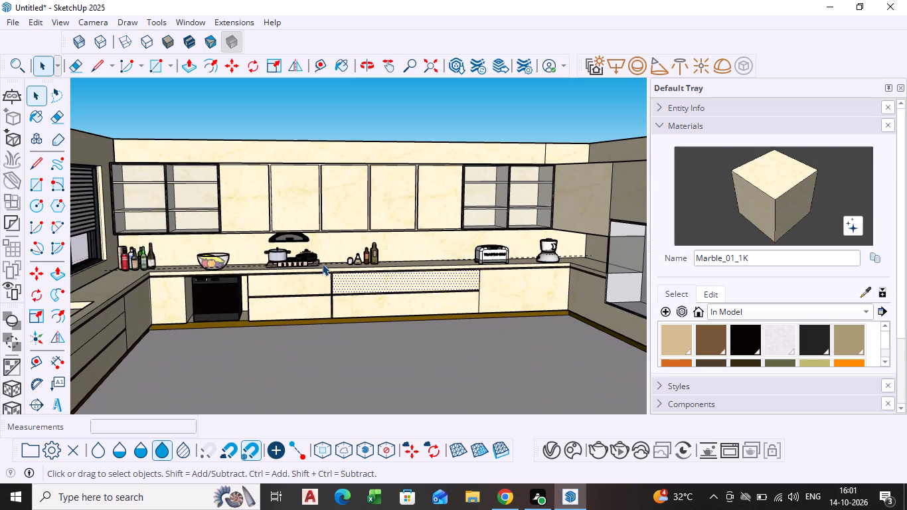
pyautogui.scroll(-2, 351, 274)
pyautogui.scroll(-1, 437, 330)
pyautogui.moveTo(434, 330); pyautogui.dragTo(386, 319, button='middle')
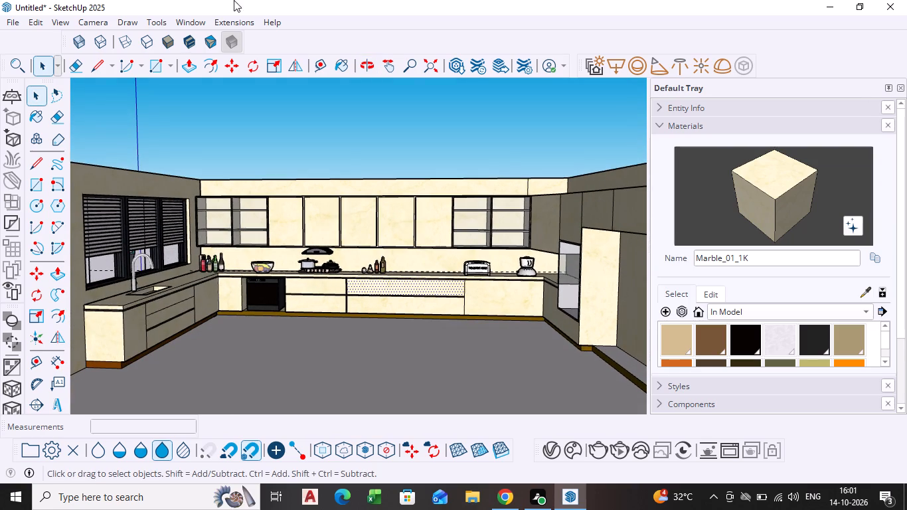
# Search 3D Warehouse for "pot plant" models in place of the oil bottles search.
pyautogui.click(198, 17)
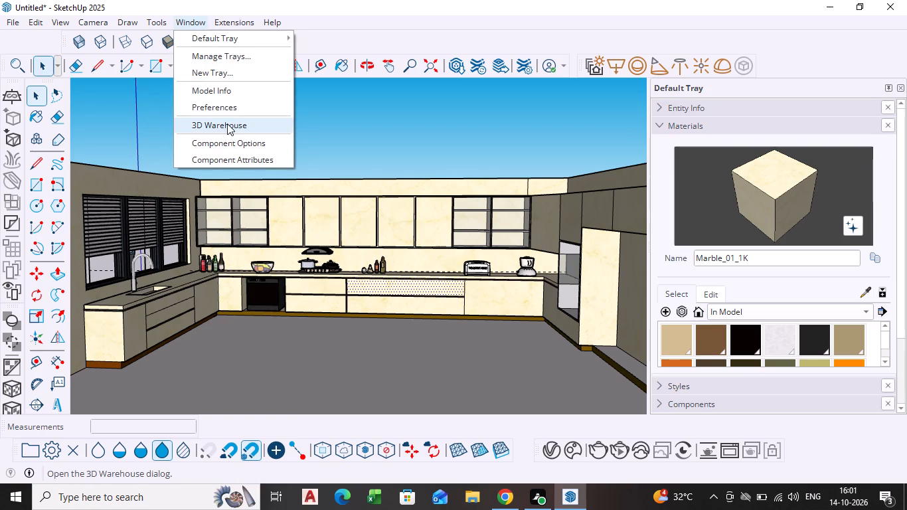
pyautogui.click(226, 125)
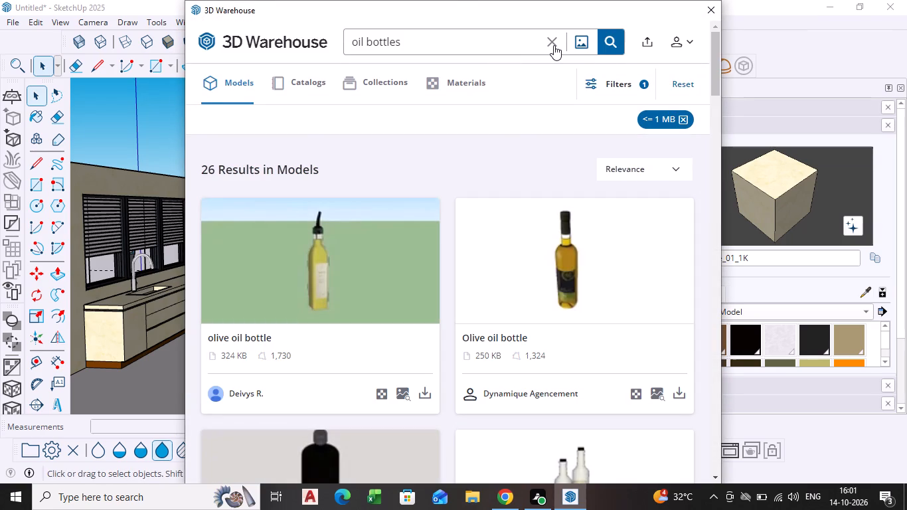
pyautogui.click(554, 45)
pyautogui.write('plant')
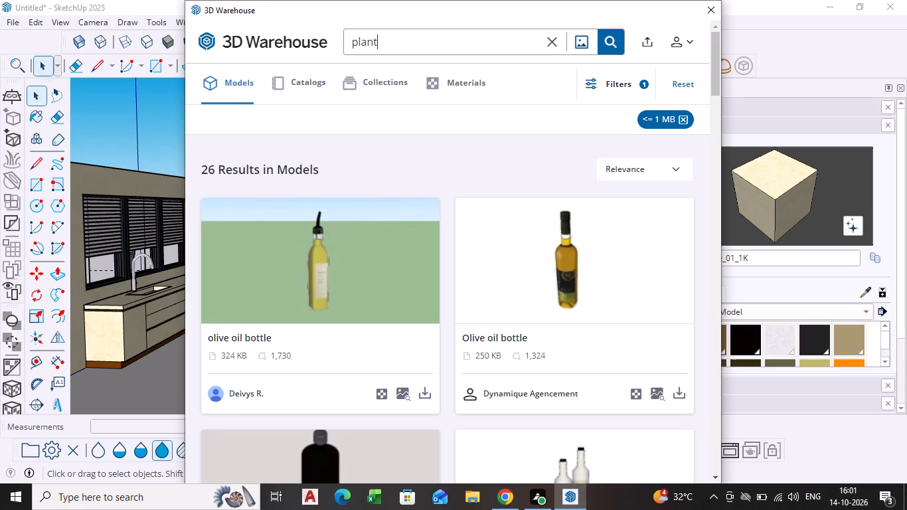
pyautogui.press('Left')
pyautogui.press('Left')
pyautogui.press('Left')
pyautogui.press('Left')
pyautogui.press('Left')
pyautogui.write('pot')
pyautogui.press('space')
pyautogui.press('Return')
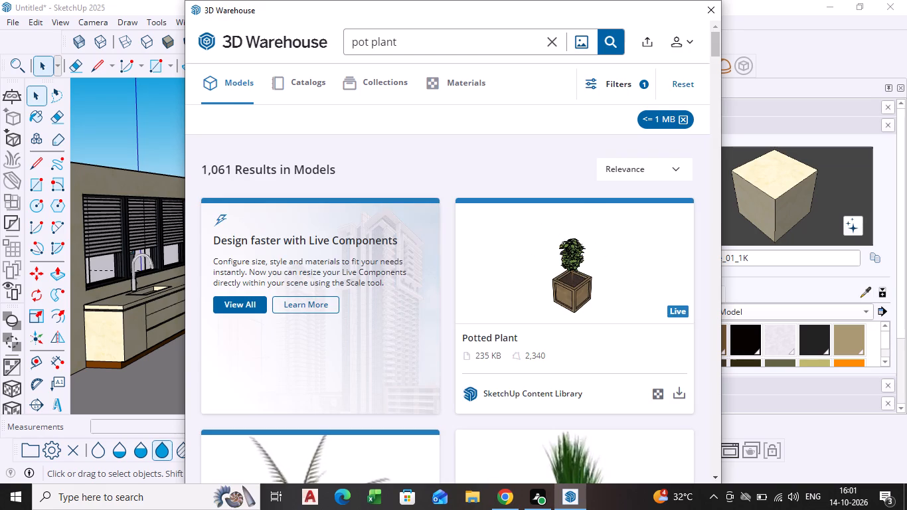
# Browse the "pot plant" search results for a small potted plant model suitable for the kitchen countertop.
pyautogui.scroll(-1, 567, 173)
pyautogui.scroll(-6, 532, 254)
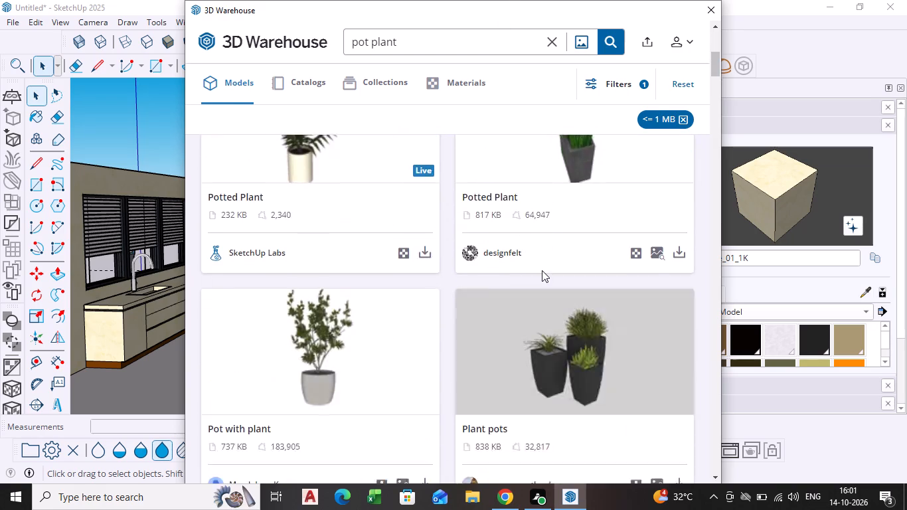
pyautogui.scroll(-1, 542, 270)
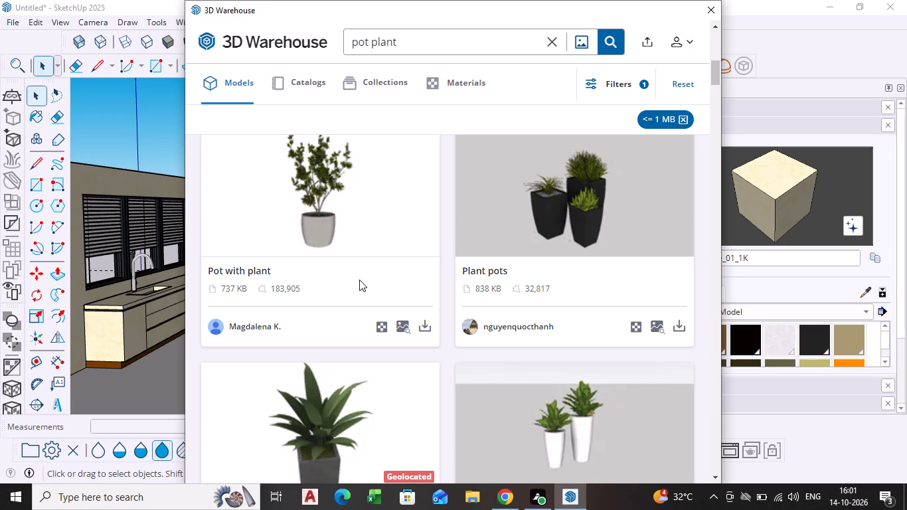
pyautogui.scroll(-6, 357, 294)
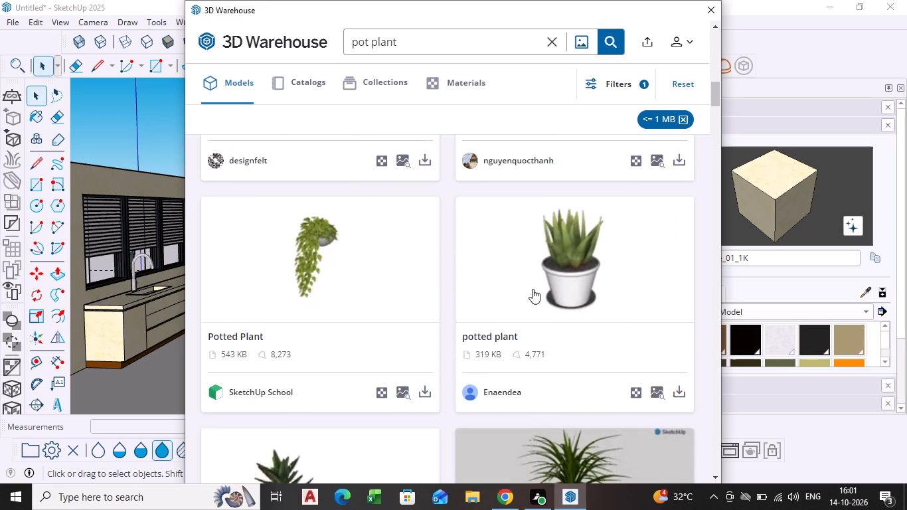
pyautogui.scroll(-8, 548, 311)
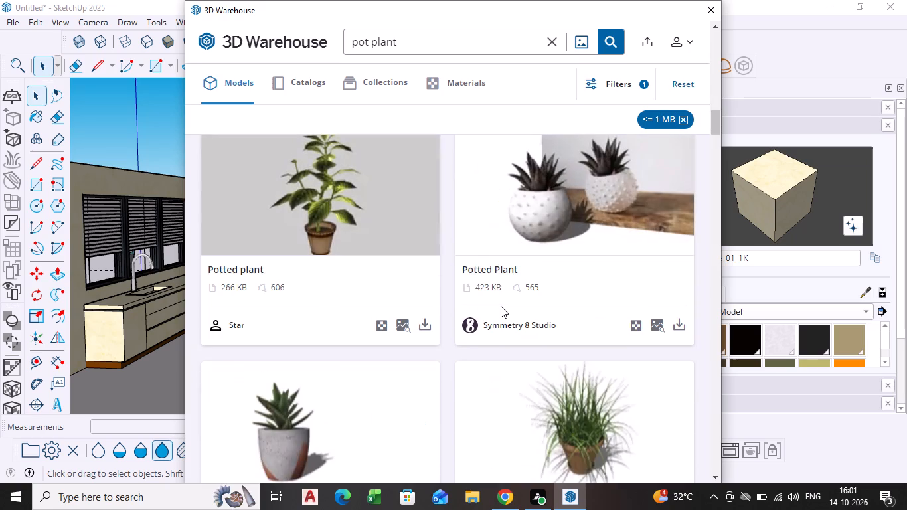
pyautogui.scroll(-6, 453, 290)
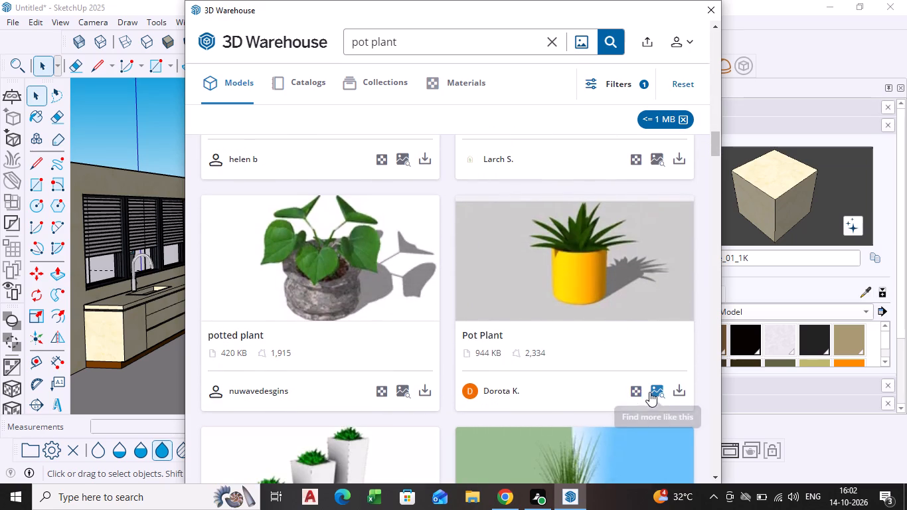
pyautogui.scroll(-3, 467, 367)
pyautogui.scroll(4, 593, 291)
pyautogui.scroll(-10, 593, 291)
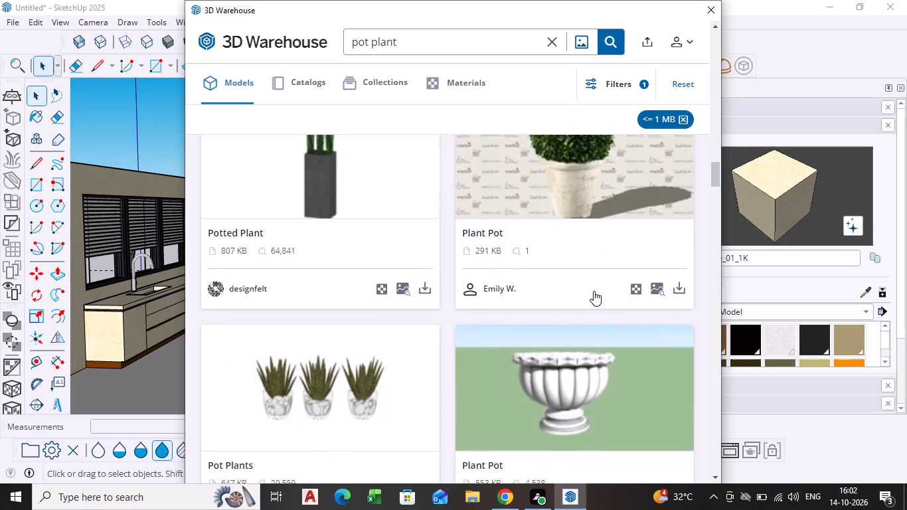
pyautogui.scroll(-8, 594, 291)
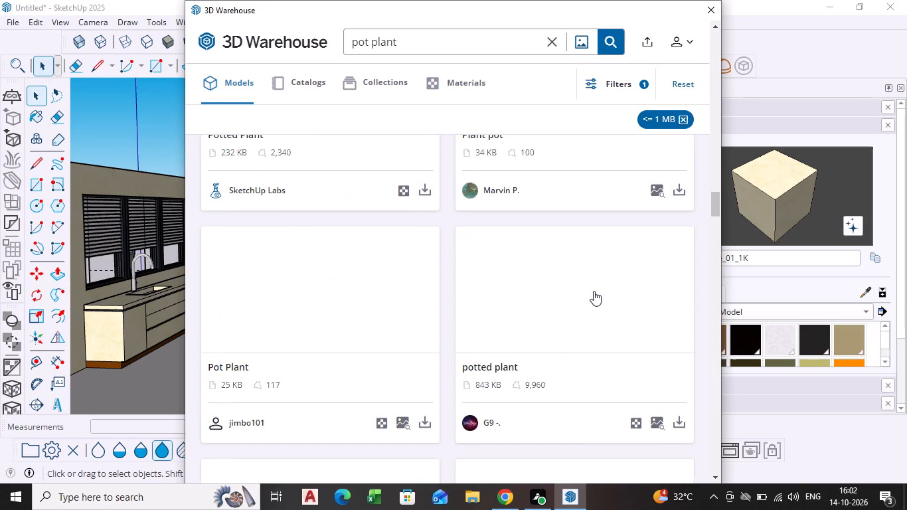
pyautogui.scroll(15, 594, 291)
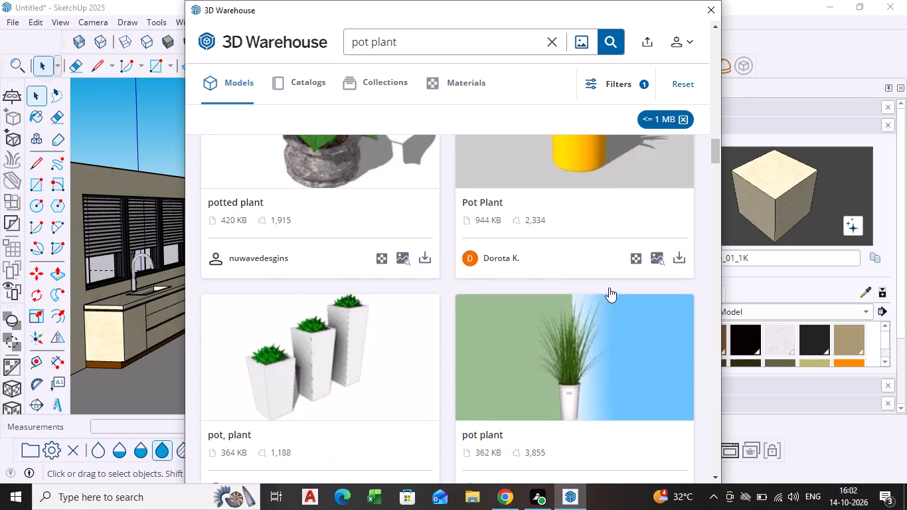
pyautogui.scroll(4, 609, 288)
pyautogui.scroll(-8, 535, 288)
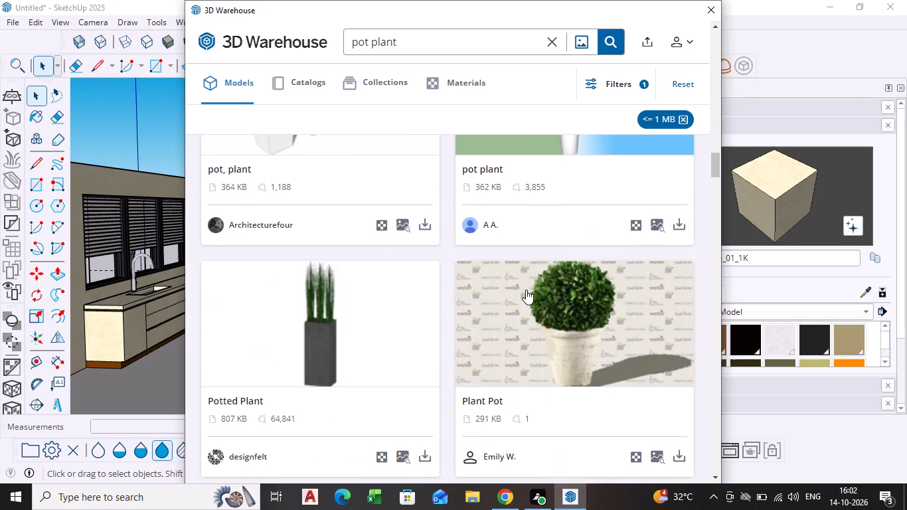
pyautogui.scroll(-16, 526, 290)
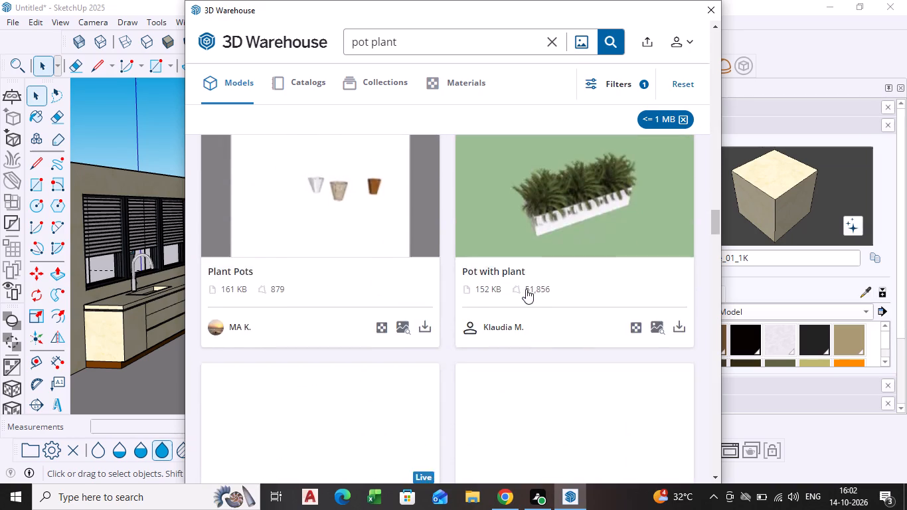
pyautogui.scroll(-7, 526, 289)
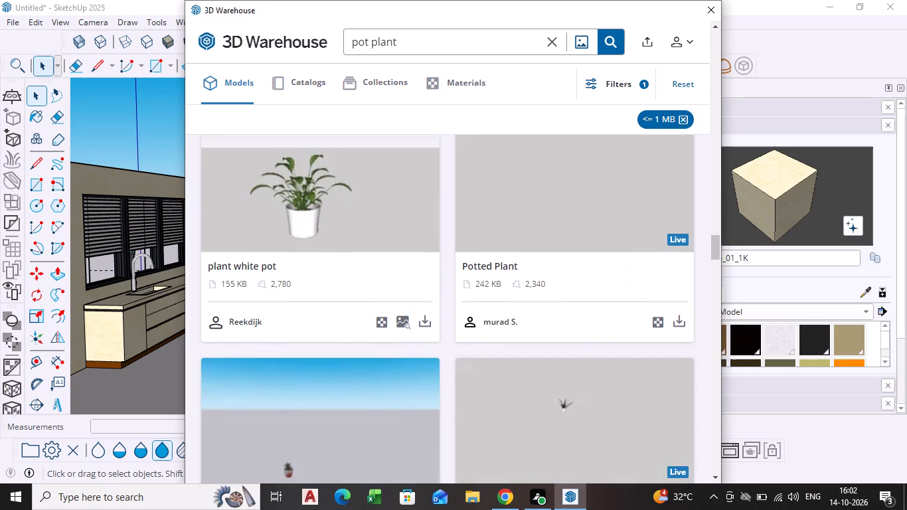
pyautogui.scroll(-5, 526, 289)
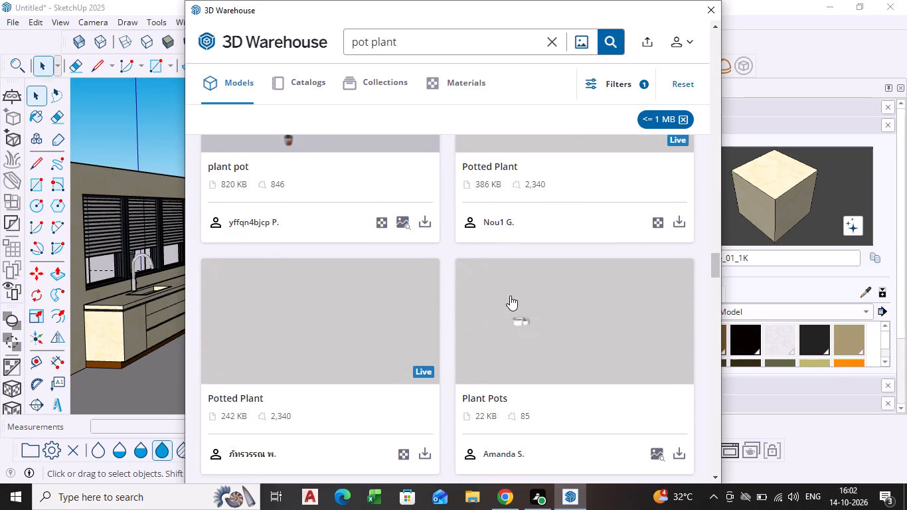
pyautogui.scroll(-3, 510, 296)
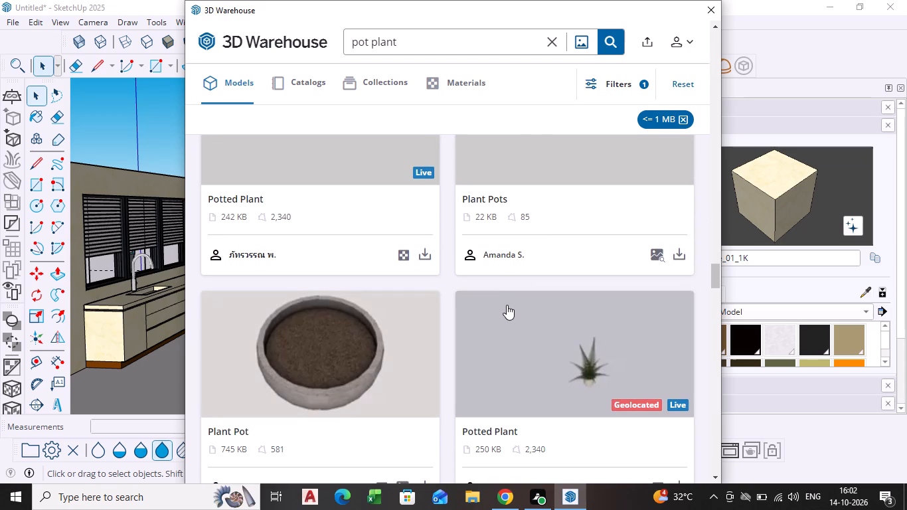
pyautogui.scroll(4, 480, 309)
pyautogui.scroll(-8, 479, 308)
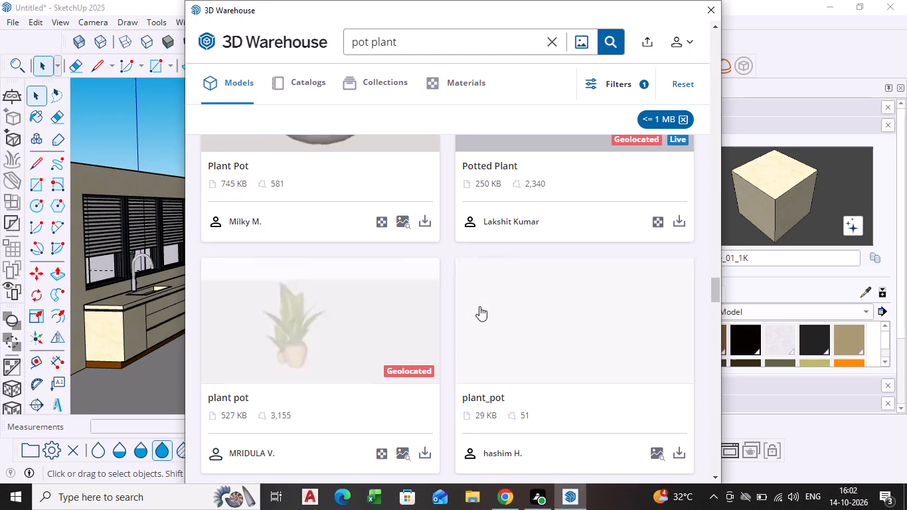
pyautogui.scroll(-4, 479, 306)
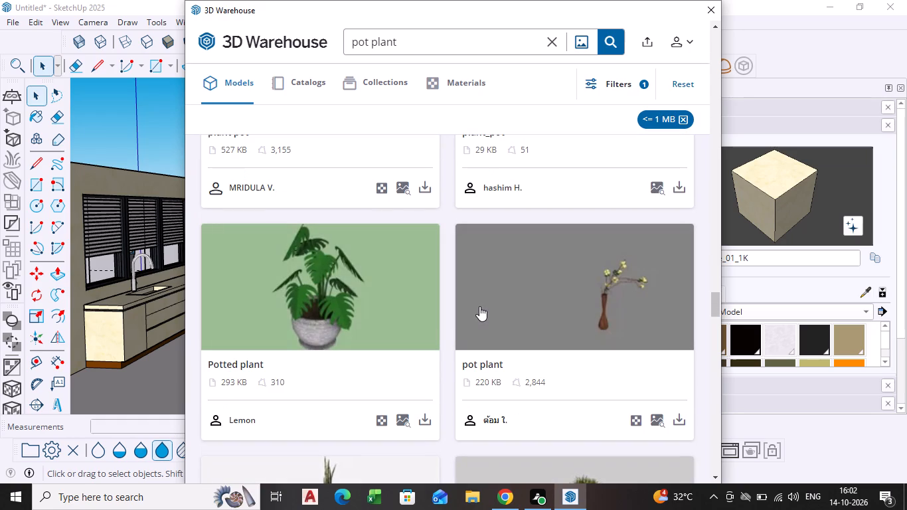
pyautogui.scroll(-4, 479, 306)
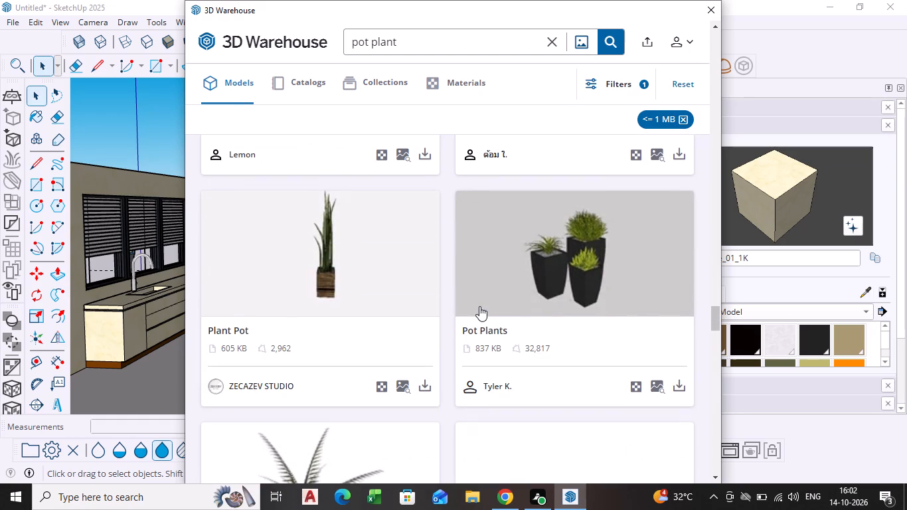
pyautogui.scroll(-7, 479, 306)
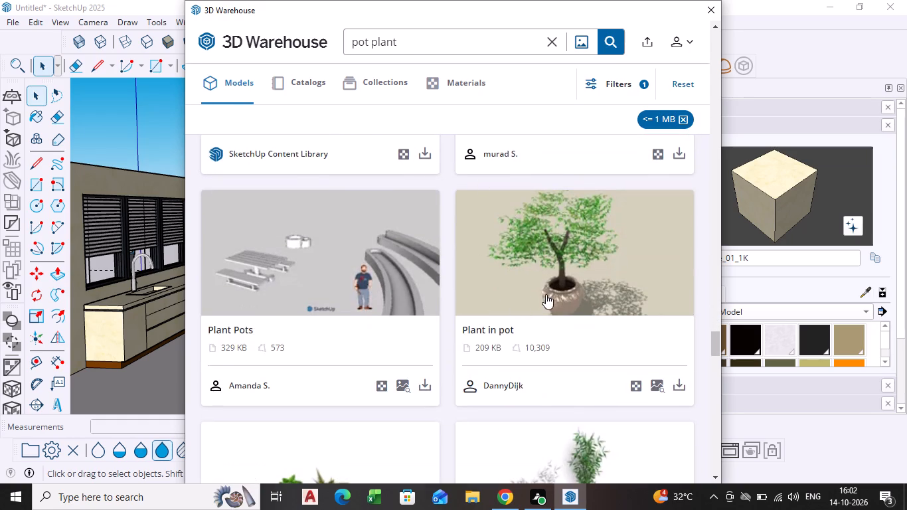
pyautogui.scroll(-4, 399, 316)
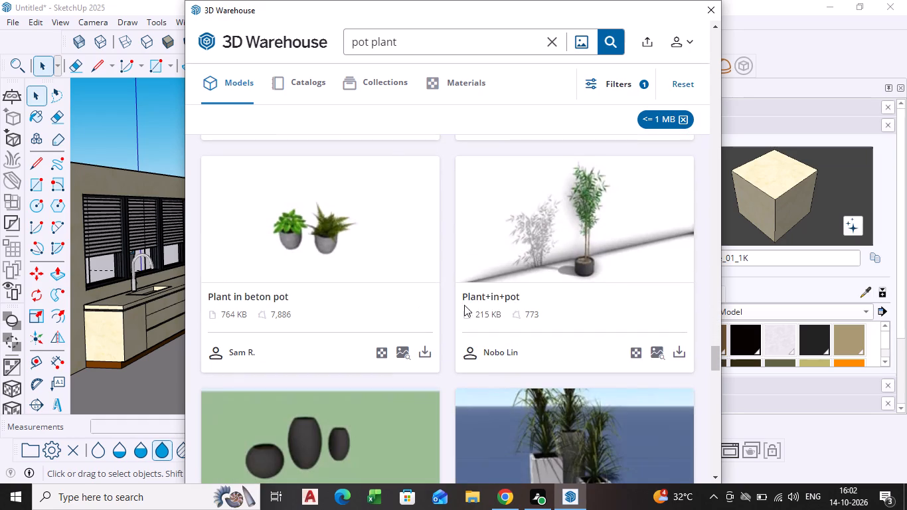
pyautogui.scroll(-4, 496, 327)
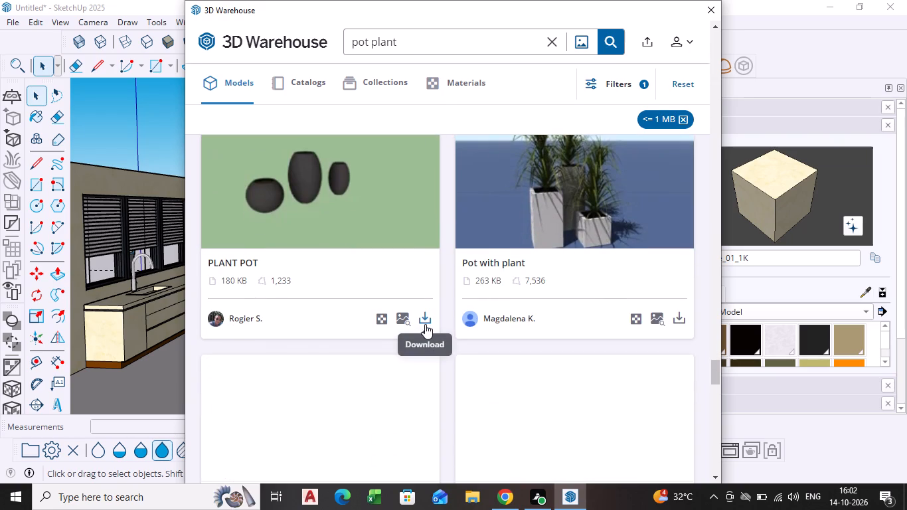
pyautogui.scroll(-3, 409, 319)
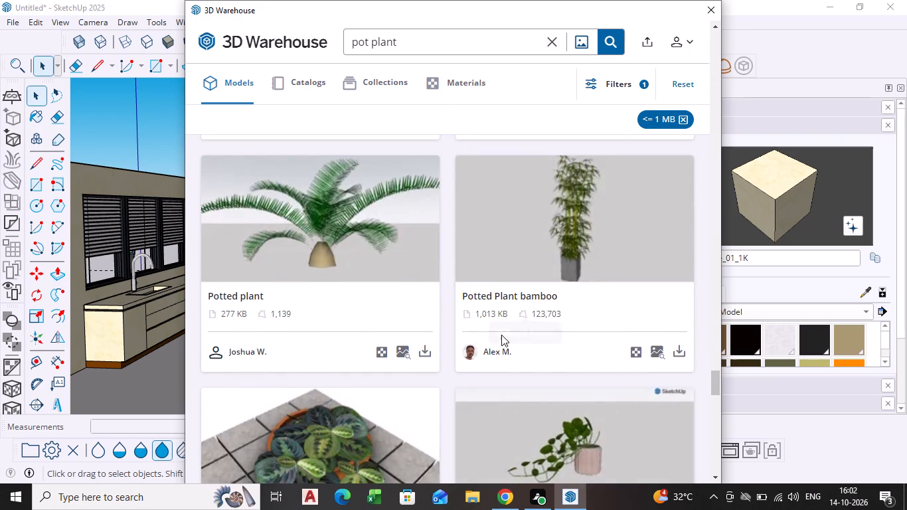
pyautogui.scroll(-3, 501, 335)
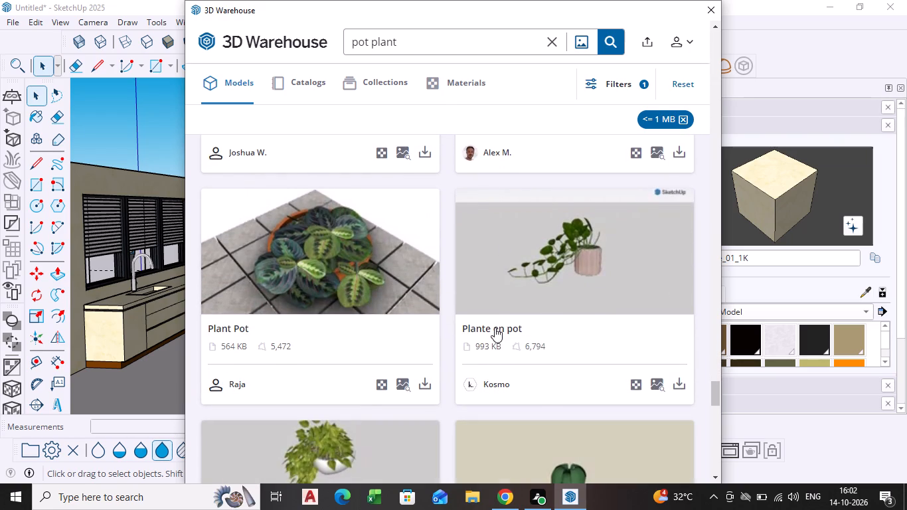
pyautogui.scroll(-3, 492, 325)
pyautogui.scroll(2, 480, 314)
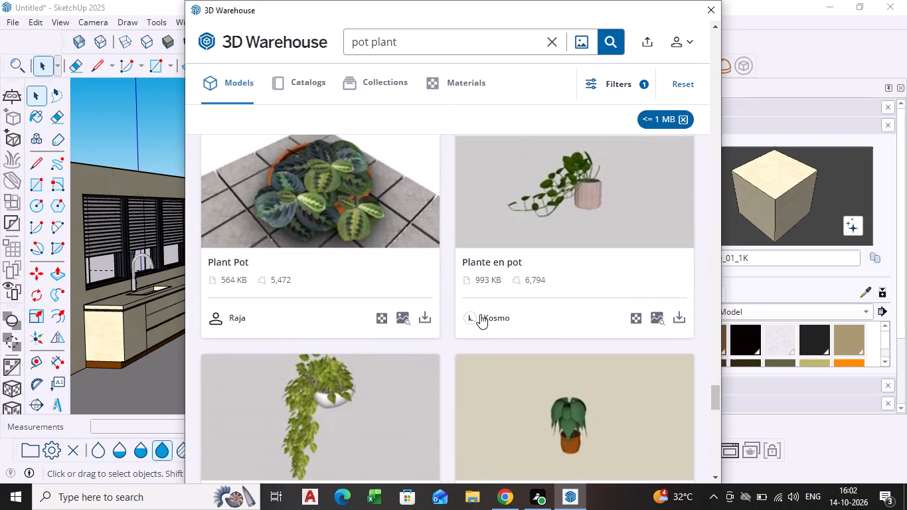
pyautogui.scroll(4, 424, 282)
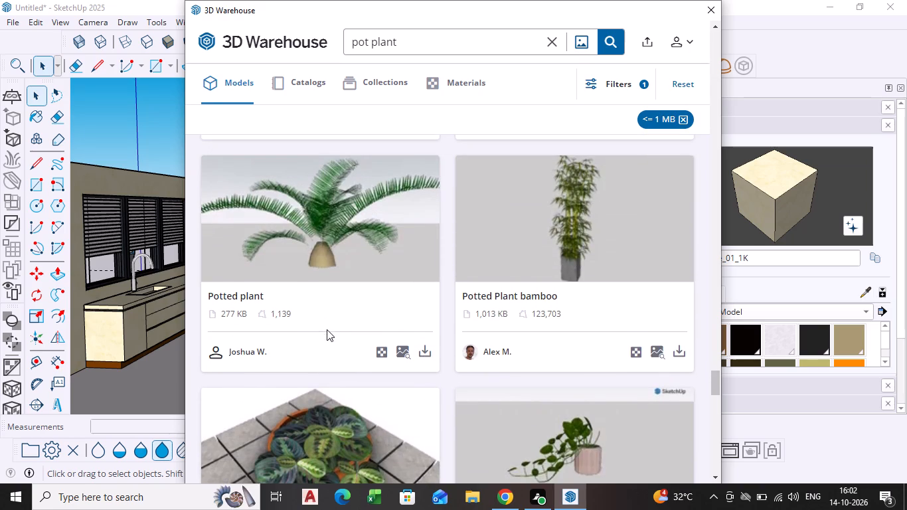
pyautogui.scroll(-3, 341, 328)
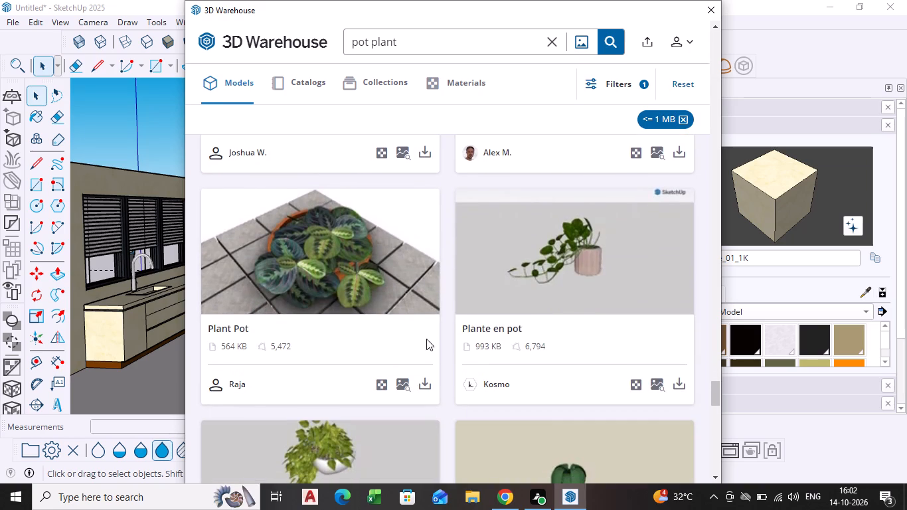
# Load the Symmetry 8 Studio "Pot Plants" set of three small potted succulents directly into the kitchen model.
pyautogui.scroll(13, 418, 323)
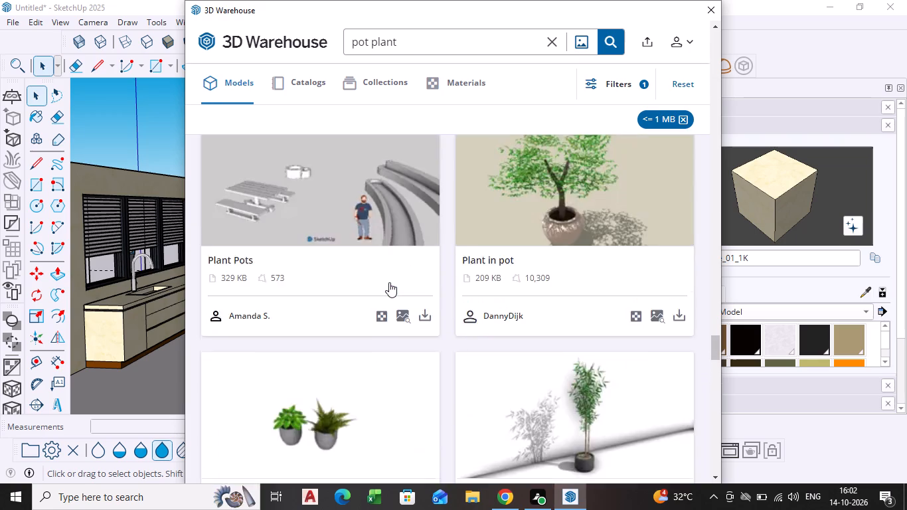
pyautogui.scroll(17, 389, 282)
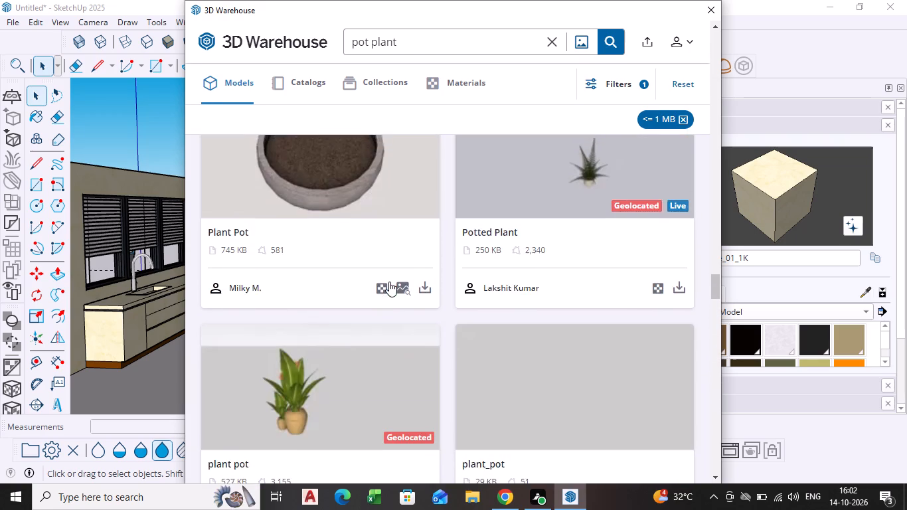
pyautogui.scroll(16, 389, 282)
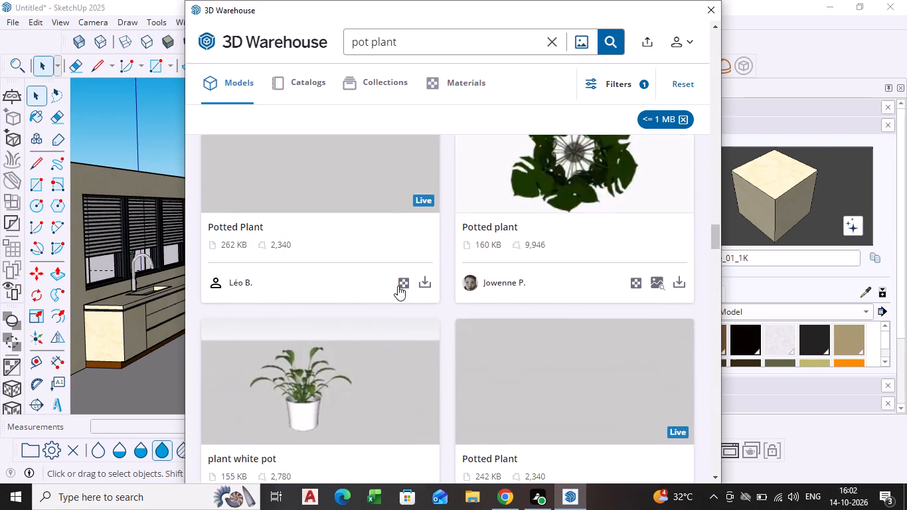
pyautogui.scroll(10, 398, 286)
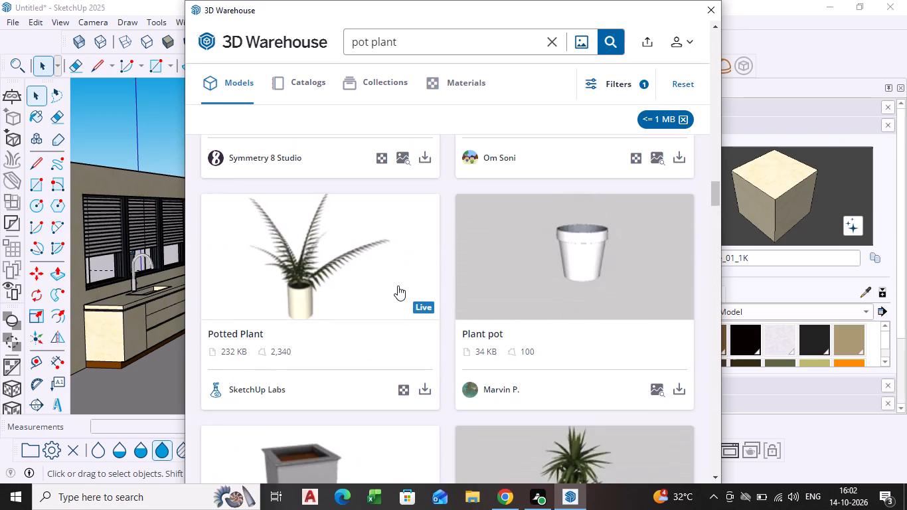
pyautogui.scroll(9, 398, 286)
pyautogui.scroll(-4, 398, 286)
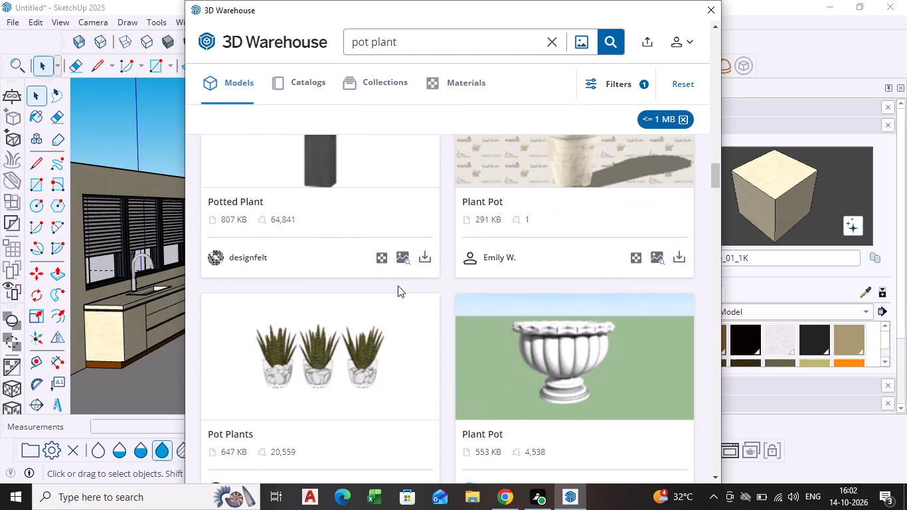
pyautogui.scroll(-1, 367, 366)
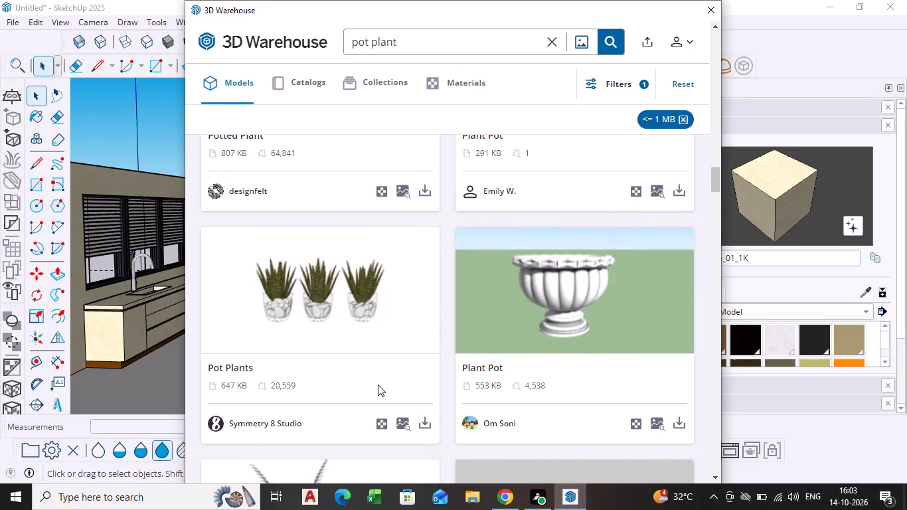
pyautogui.click(422, 424)
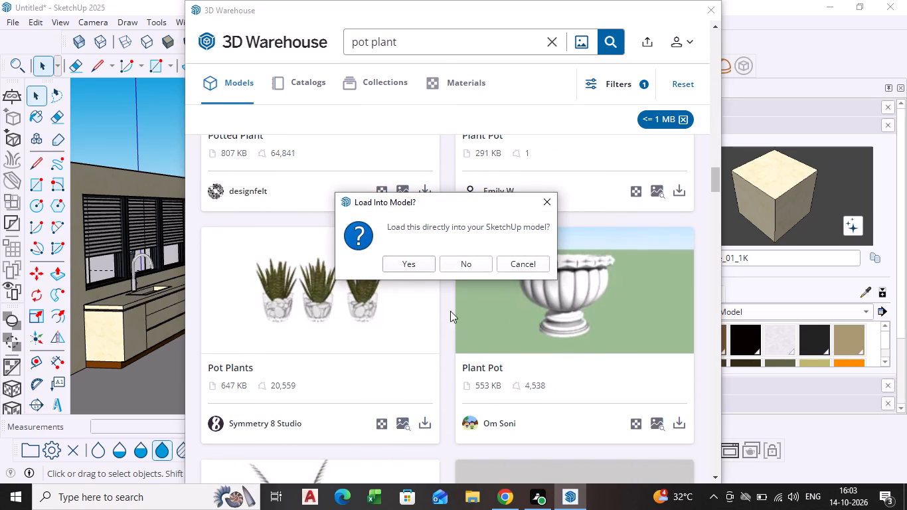
pyautogui.click(416, 266)
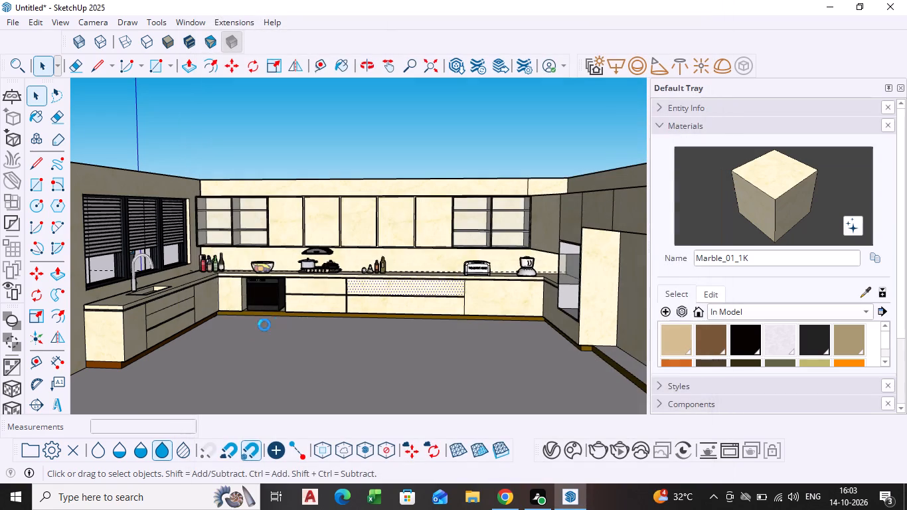
# Place the set of three potted succulents on the window-side countertop, between the sink and the counter's free end.
pyautogui.scroll(1, 114, 299)
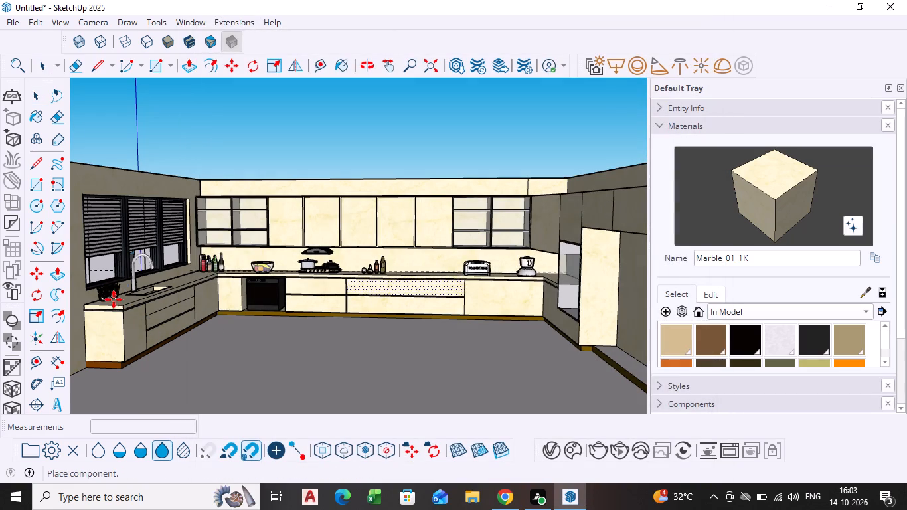
pyautogui.scroll(5, 114, 299)
pyautogui.moveTo(115, 308); pyautogui.dragTo(236, 331, button='middle')
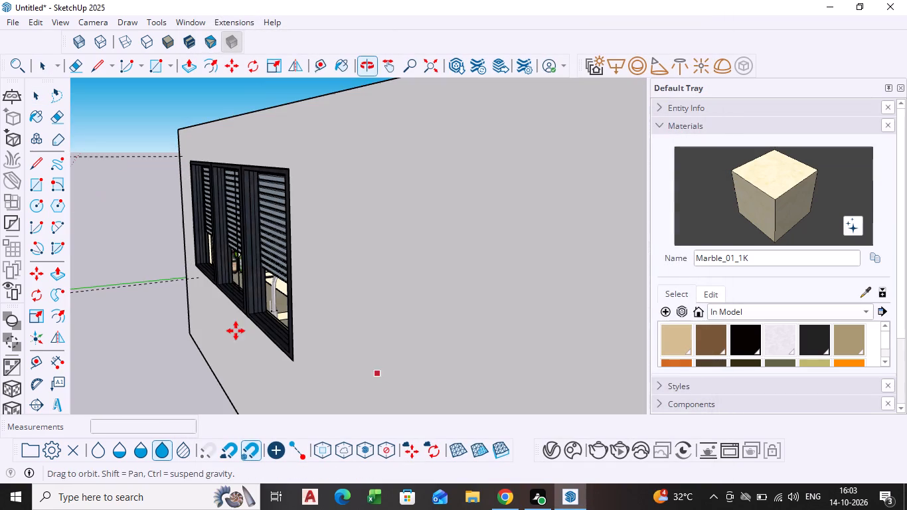
pyautogui.scroll(-1, 363, 327)
pyautogui.moveTo(361, 327); pyautogui.dragTo(179, 338, button='middle')
pyautogui.scroll(4, 319, 339)
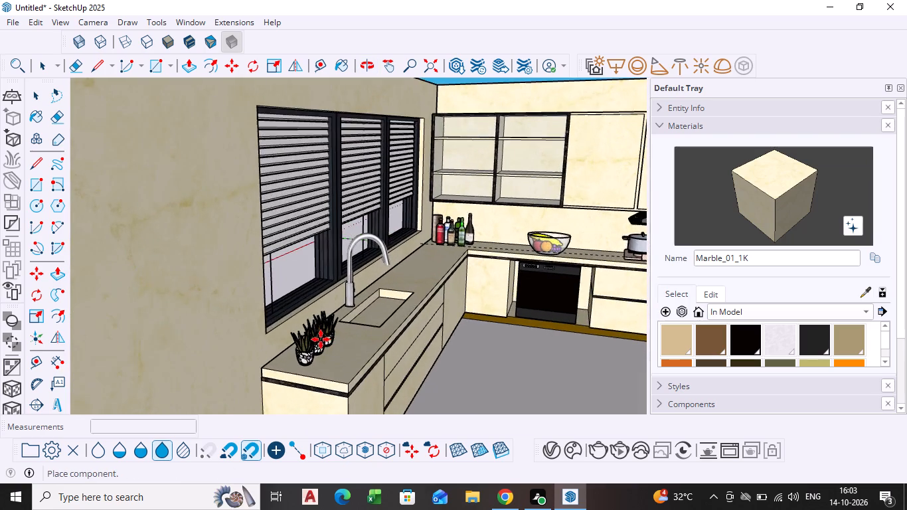
pyautogui.scroll(4, 321, 339)
pyautogui.click(321, 339)
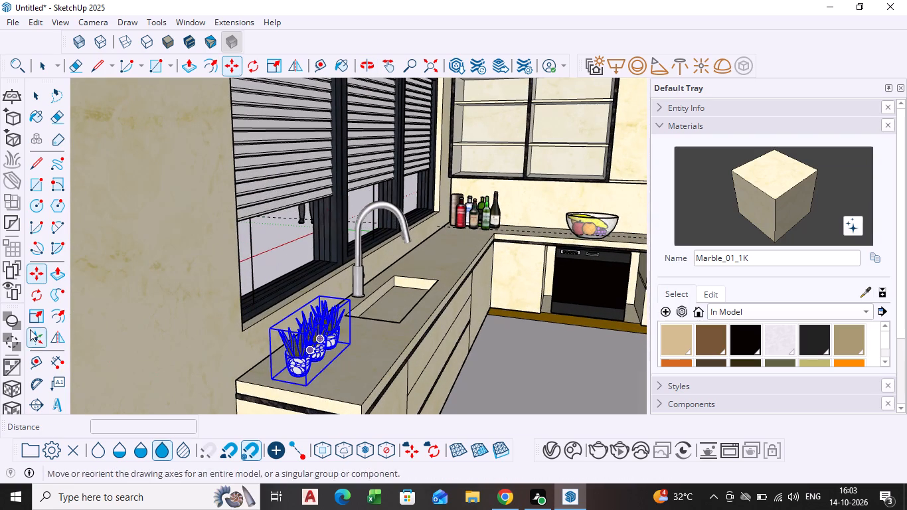
# Rotate the potted plant set 90 degrees about its base corner so the row runs across the countertop.
pyautogui.click(35, 293)
pyautogui.click(306, 386)
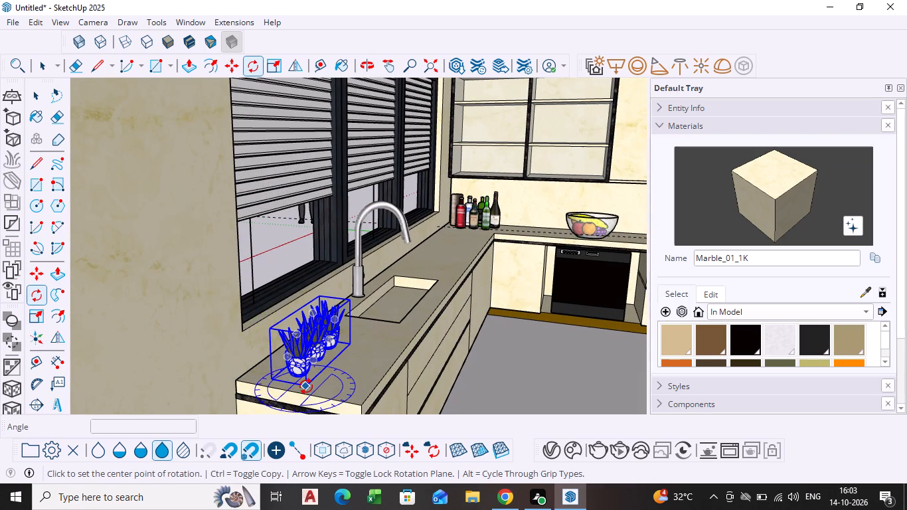
pyautogui.click(397, 413)
pyautogui.scroll(-2, 332, 377)
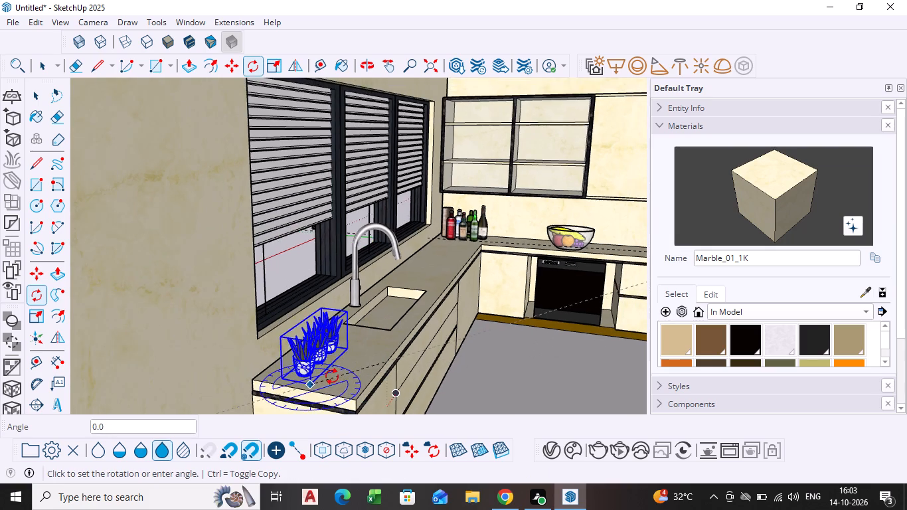
pyautogui.moveTo(329, 375); pyautogui.dragTo(311, 325, button='middle')
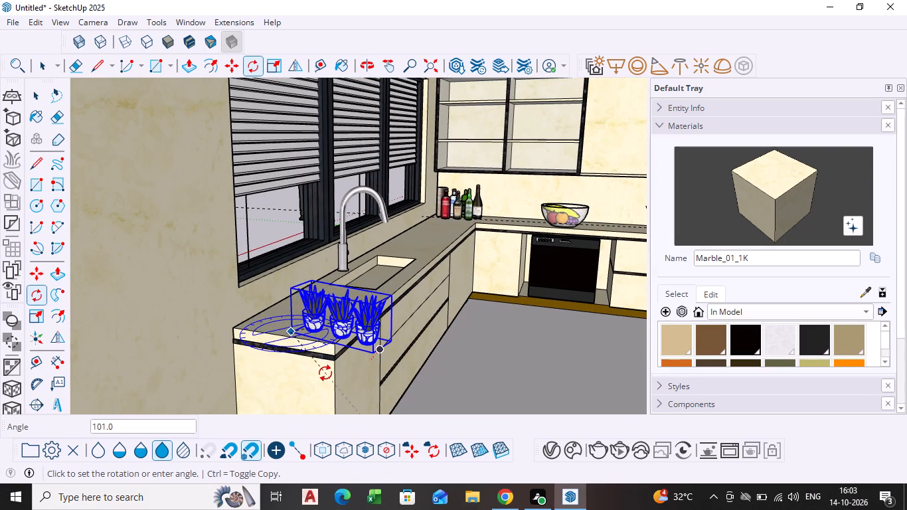
pyautogui.write('90')
pyautogui.press('Return')
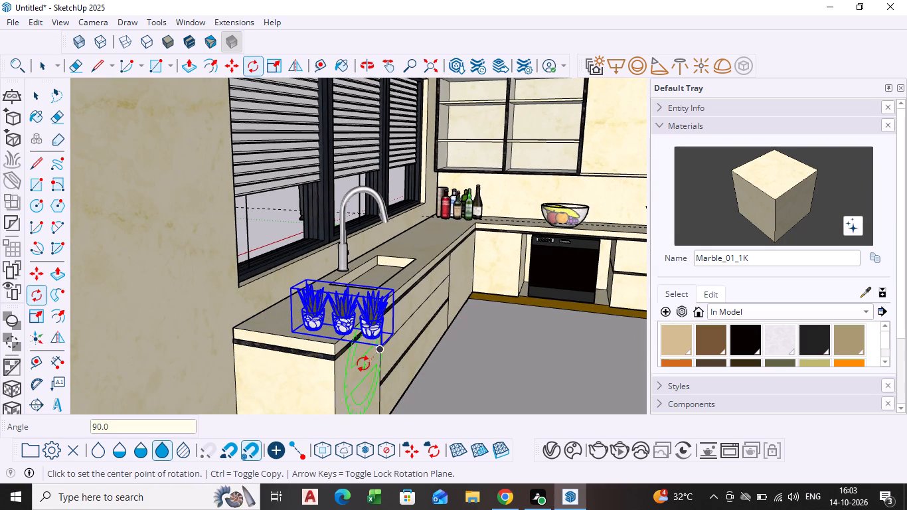
pyautogui.press('space')
# Move the potted plant set by its base corner toward the wall at the free end of the countertop.
pyautogui.press('m')
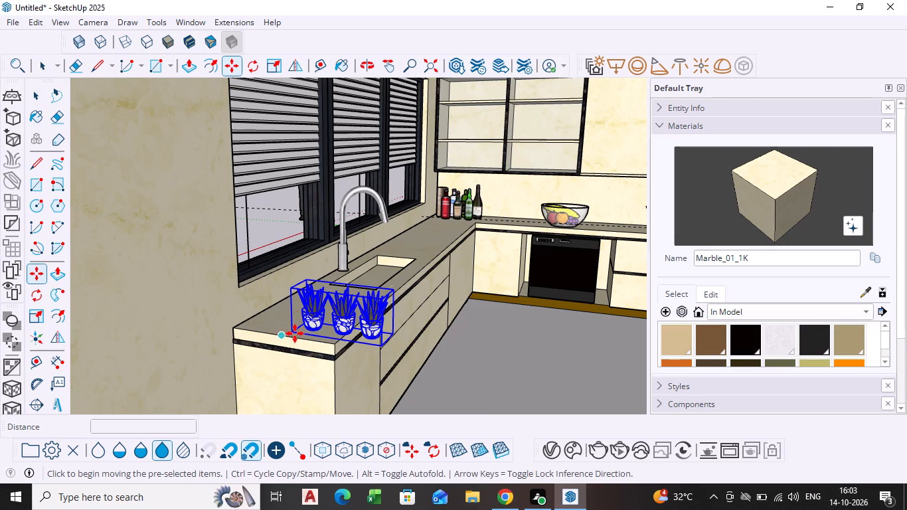
pyautogui.click(295, 332)
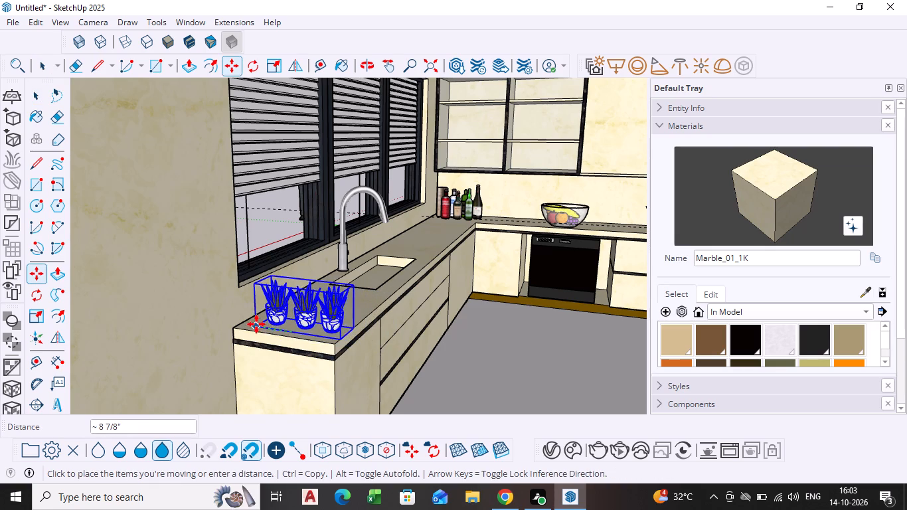
pyautogui.scroll(4, 249, 327)
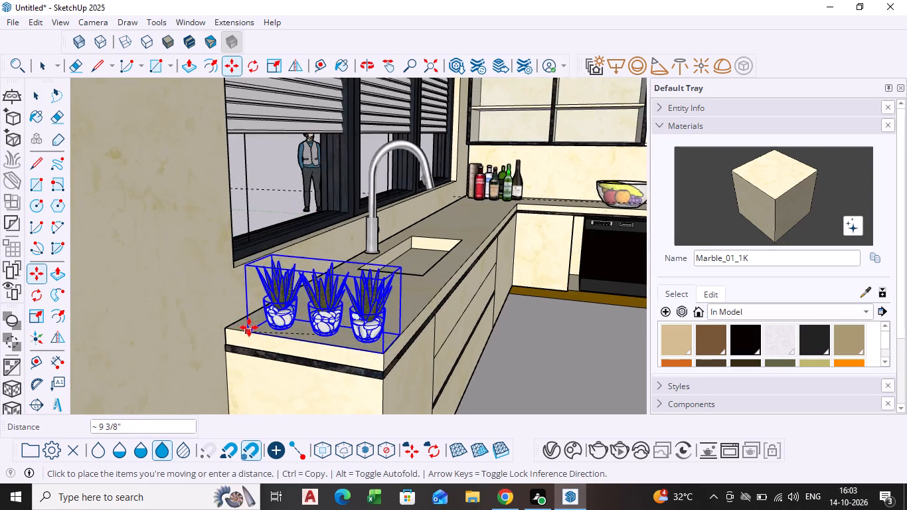
pyautogui.scroll(2, 249, 327)
pyautogui.moveTo(249, 327); pyautogui.dragTo(261, 306, button='middle')
pyautogui.scroll(5, 261, 306)
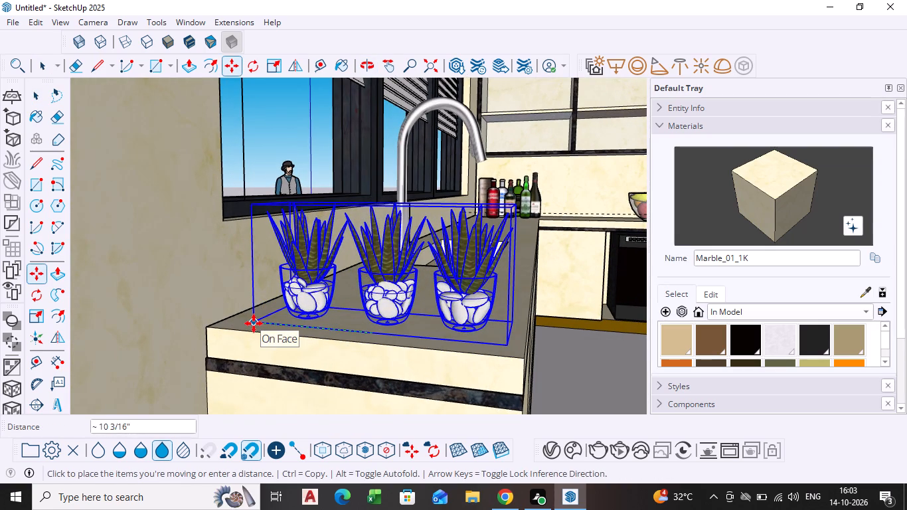
pyautogui.click(232, 325)
pyautogui.press('space')
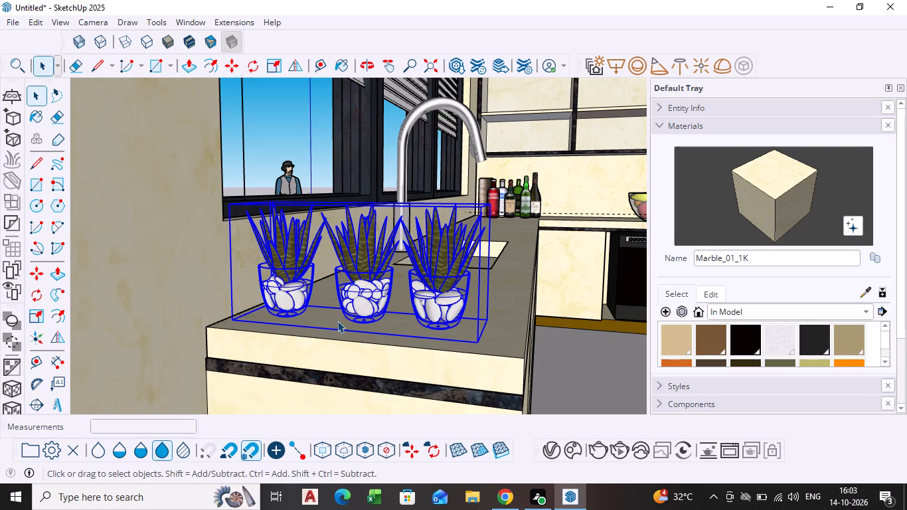
# Scale the potted plant set along the red axis by about 1.28 to widen the row across the counter.
pyautogui.scroll(-2, 339, 321)
pyautogui.moveTo(339, 321); pyautogui.dragTo(231, 349, button='middle')
pyautogui.click(36, 312)
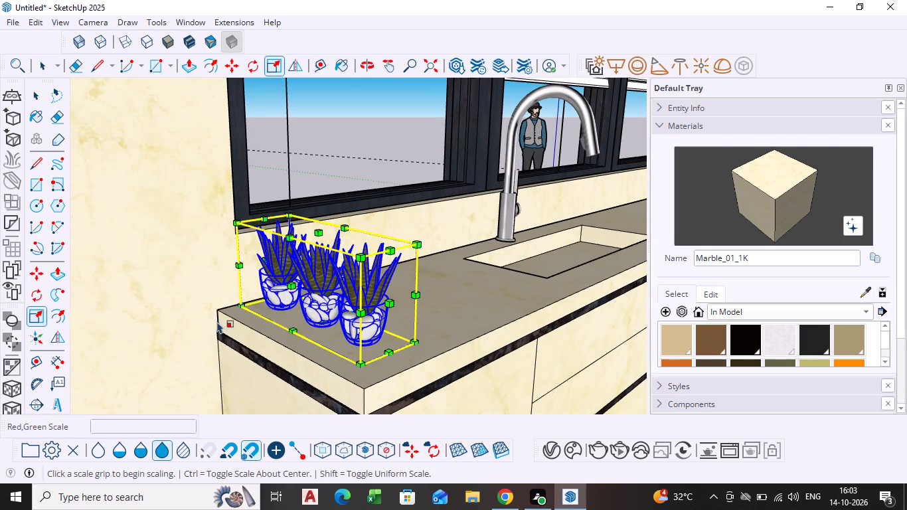
pyautogui.click(390, 303)
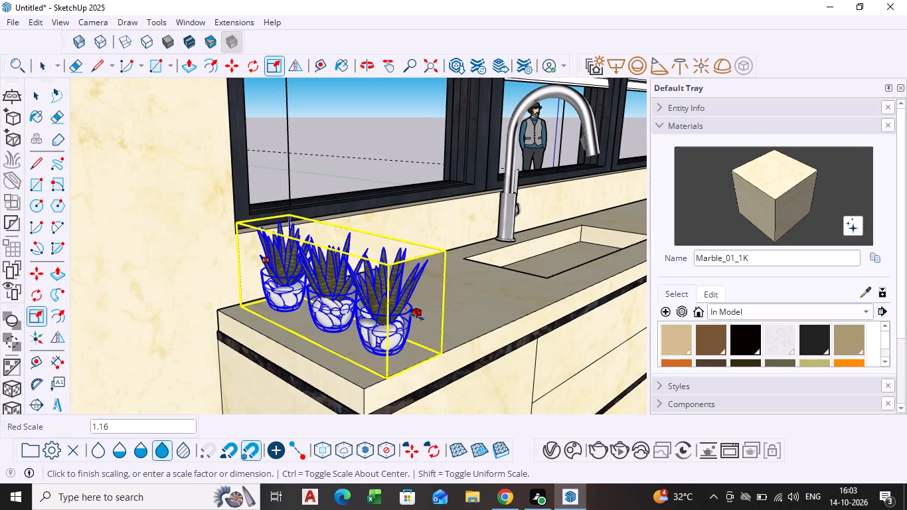
pyautogui.click(433, 335)
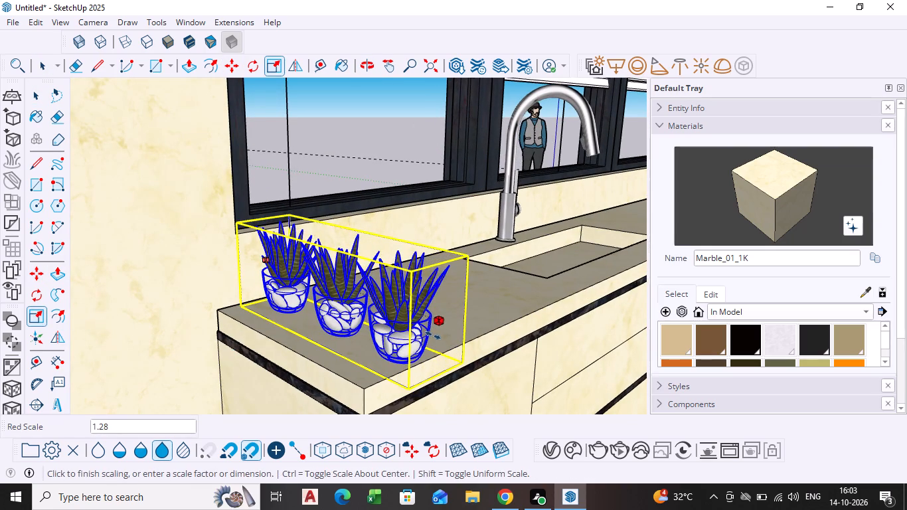
pyautogui.press('space')
# Scale the potted plant set along the green axis by about 1.35 toward the counter's free end.
pyautogui.scroll(-15, 523, 353)
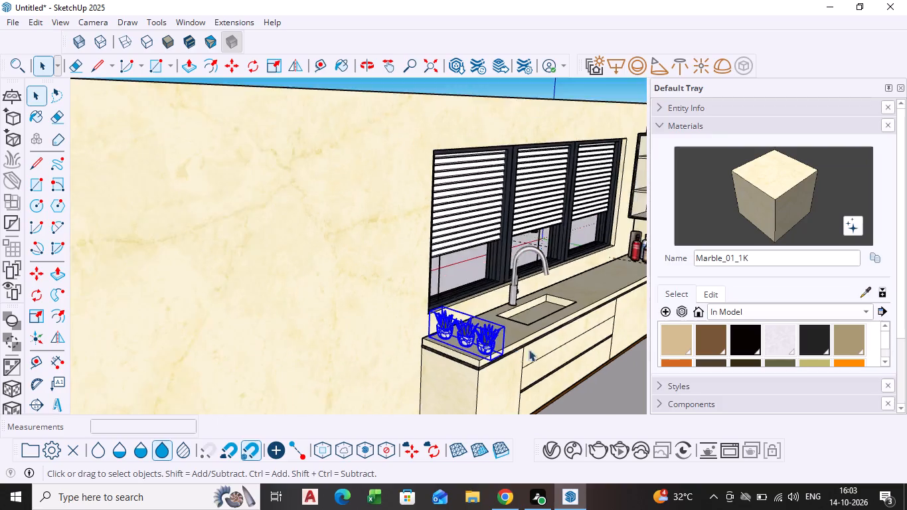
pyautogui.click(595, 391)
pyautogui.click(462, 349)
pyautogui.scroll(3, 461, 335)
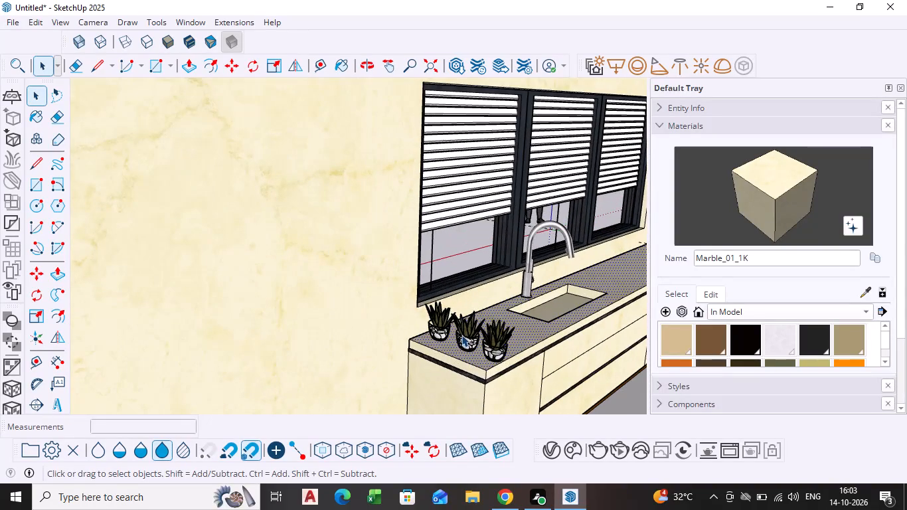
pyautogui.click(462, 334)
pyautogui.scroll(4, 457, 343)
pyautogui.click(39, 321)
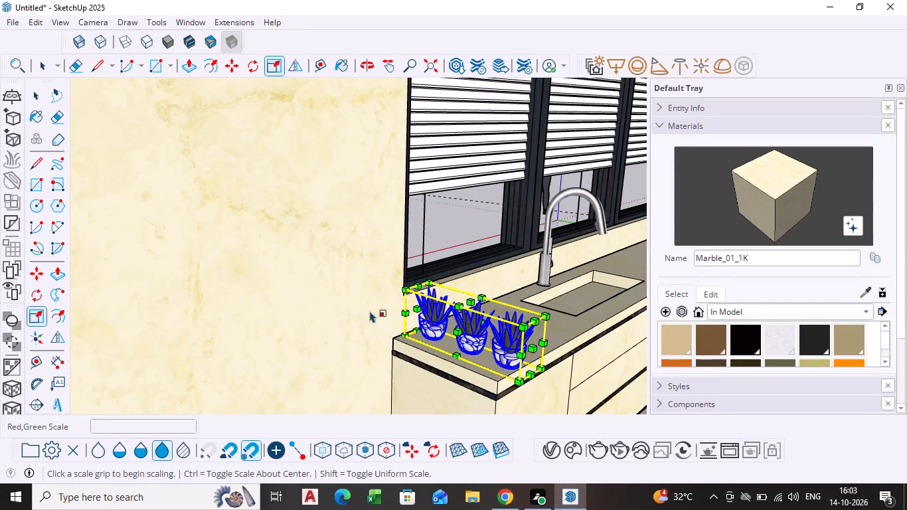
pyautogui.click(461, 331)
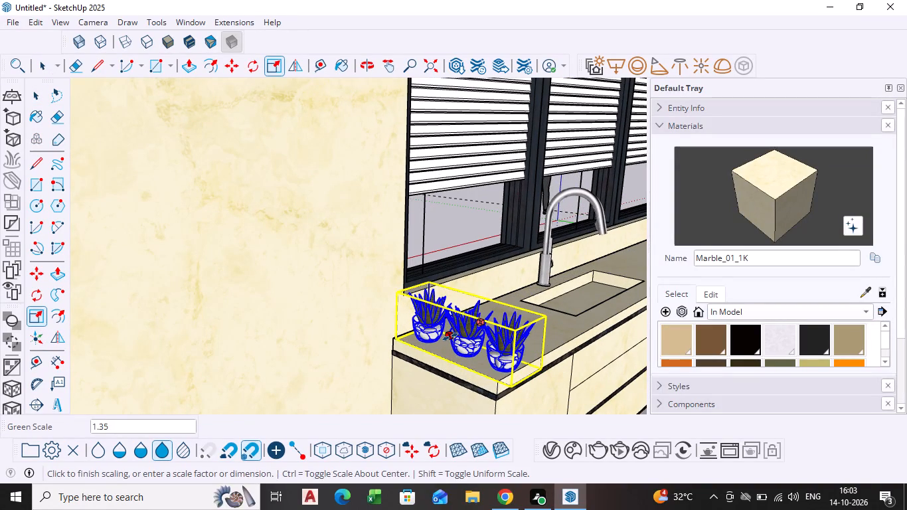
pyautogui.click(448, 339)
pyautogui.press('space')
pyautogui.scroll(-4, 501, 352)
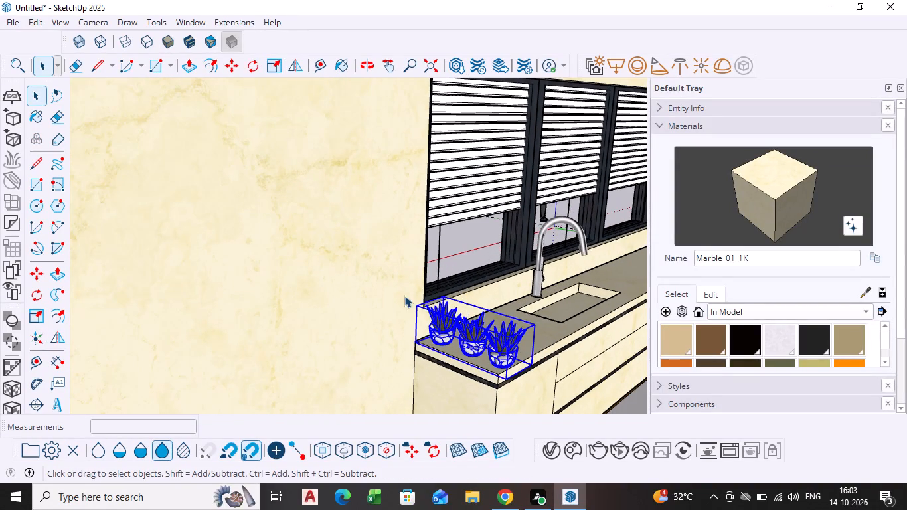
pyautogui.click(359, 303)
# Examine the resized potted plants in context with the sink counter and the other countertop accessories.
pyautogui.scroll(-16, 438, 317)
pyautogui.keyDown('shift'); pyautogui.moveTo(493, 337); pyautogui.dragTo(367, 315, button='middle'); pyautogui.keyUp('shift')
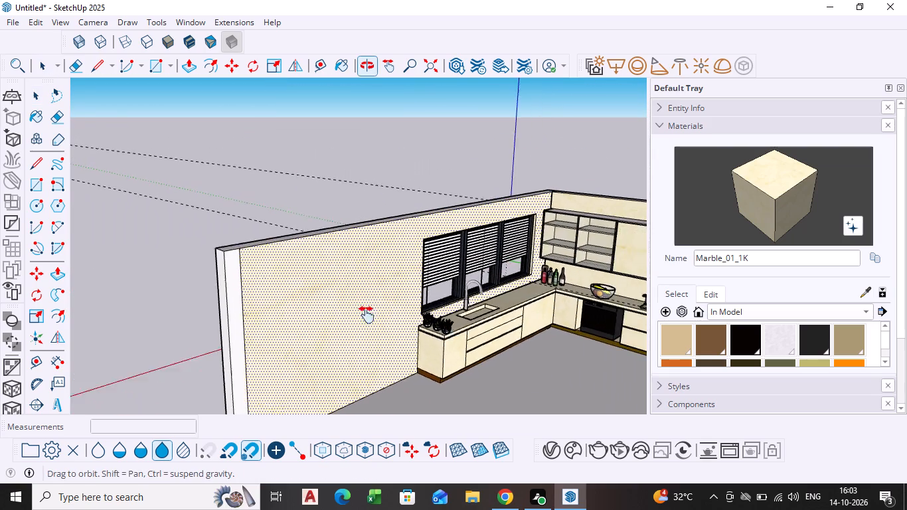
pyautogui.keyDown('shift'); pyautogui.moveTo(367, 315); pyautogui.dragTo(300, 296, button='middle'); pyautogui.keyUp('shift')
pyautogui.scroll(4, 398, 352)
pyautogui.moveTo(398, 352); pyautogui.dragTo(425, 343, button='middle')
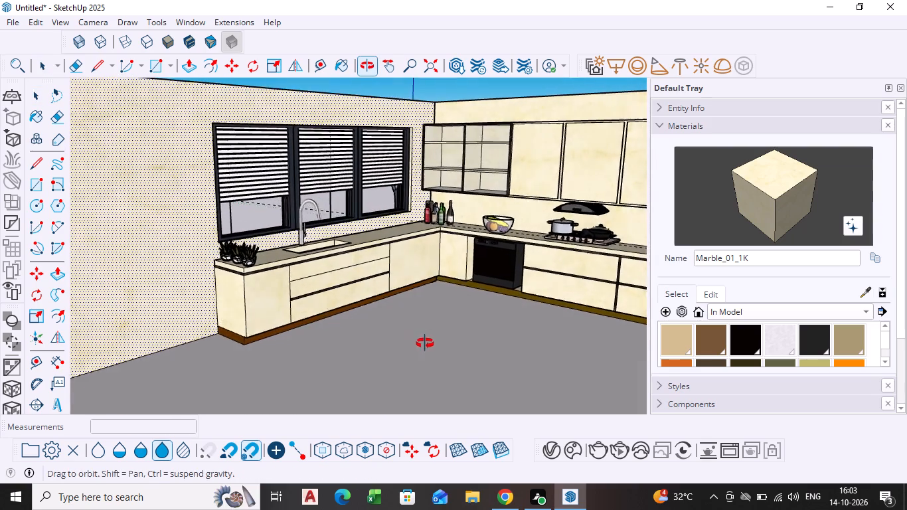
pyautogui.moveTo(425, 343); pyautogui.dragTo(459, 348, button='middle')
pyautogui.scroll(-2, 462, 309)
pyautogui.keyDown('shift'); pyautogui.moveTo(462, 309); pyautogui.dragTo(345, 287, button='middle'); pyautogui.keyUp('shift')
pyautogui.keyDown('shift'); pyautogui.scroll(-1, 416, 329); pyautogui.keyUp('shift')
pyautogui.keyDown('shift'); pyautogui.moveTo(416, 329); pyautogui.dragTo(340, 310, button='middle'); pyautogui.keyUp('shift')
pyautogui.moveTo(339, 314); pyautogui.dragTo(443, 339, button='middle')
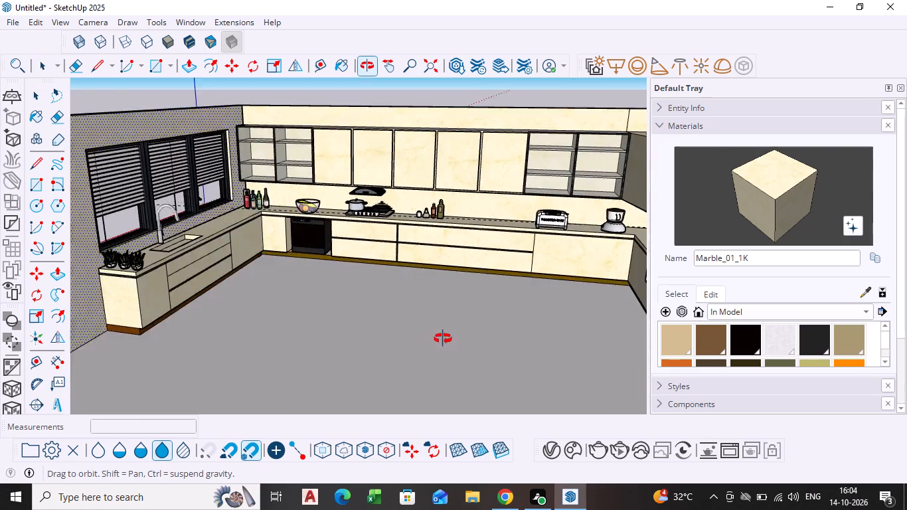
pyautogui.moveTo(443, 339); pyautogui.dragTo(426, 335, button='middle')
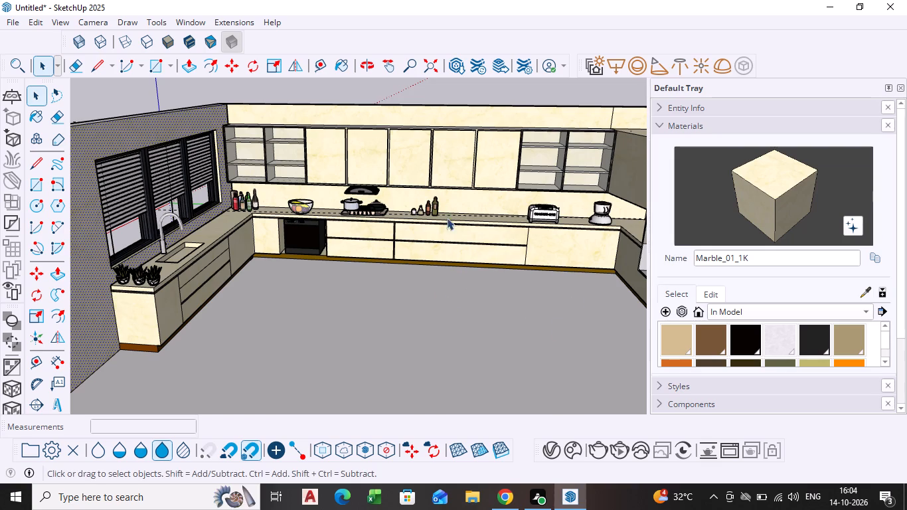
# Examine the whole furnished kitchen, from the back-wall countertop to the tall units on the opposite side wall.
pyautogui.scroll(2, 533, 272)
pyautogui.moveTo(461, 201); pyautogui.dragTo(513, 248, button='middle')
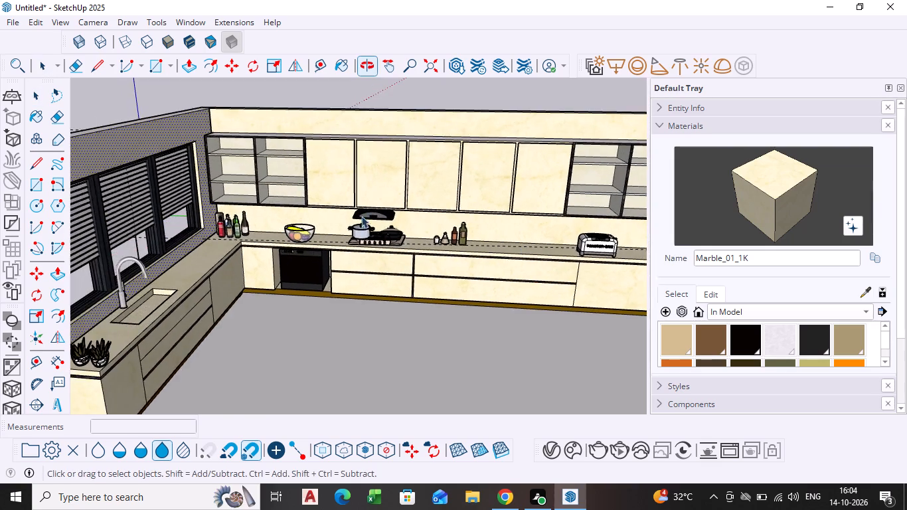
pyautogui.scroll(4, 342, 216)
pyautogui.moveTo(358, 184); pyautogui.dragTo(377, 159, button='middle')
pyautogui.scroll(-7, 396, 193)
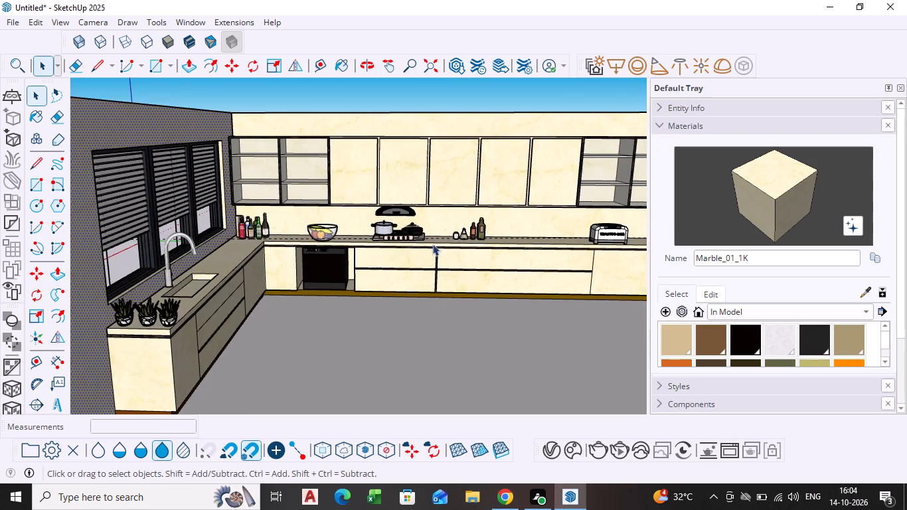
pyautogui.scroll(-2, 475, 277)
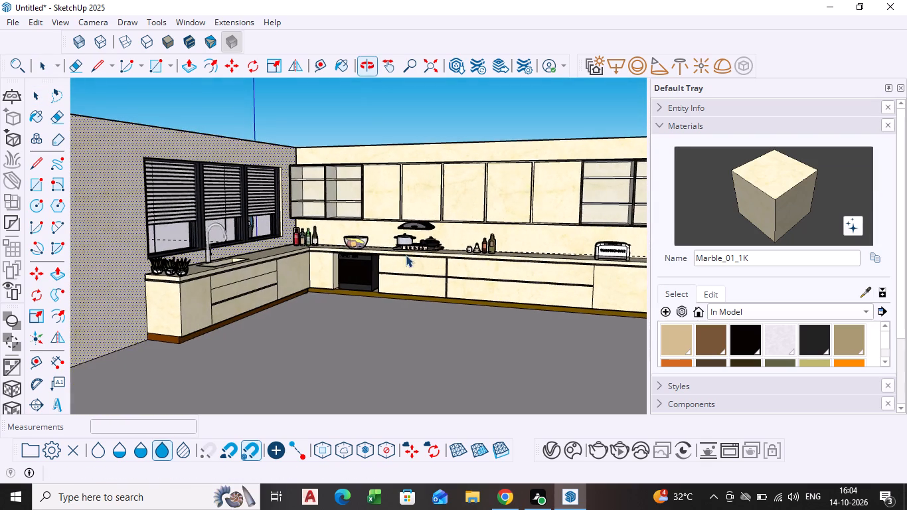
pyautogui.keyDown('shift'); pyautogui.moveTo(428, 290); pyautogui.dragTo(358, 264, button='middle'); pyautogui.keyUp('shift')
pyautogui.moveTo(403, 294); pyautogui.dragTo(421, 305, button='middle')
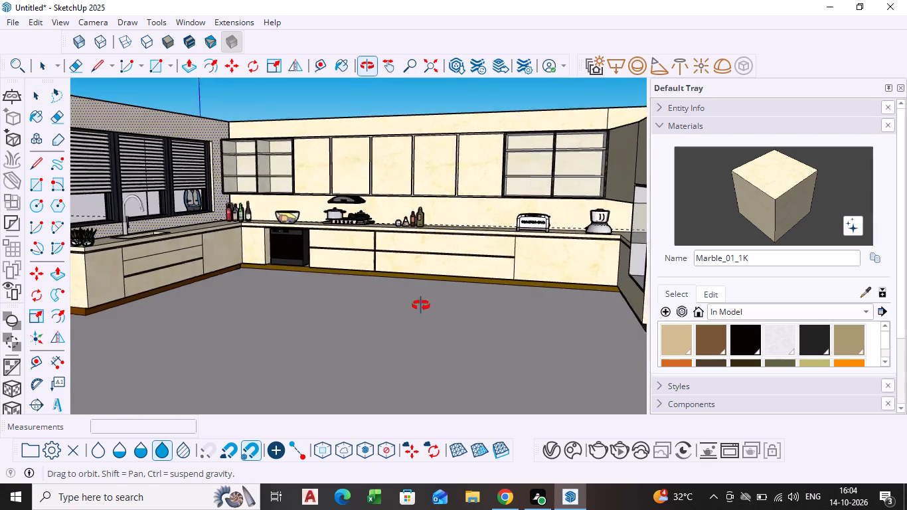
pyautogui.moveTo(421, 305); pyautogui.dragTo(438, 312, button='middle')
pyautogui.scroll(-2, 442, 309)
pyautogui.scroll(-3, 503, 303)
pyautogui.keyDown('shift'); pyautogui.moveTo(503, 303); pyautogui.dragTo(469, 282, button='middle'); pyautogui.keyUp('shift')
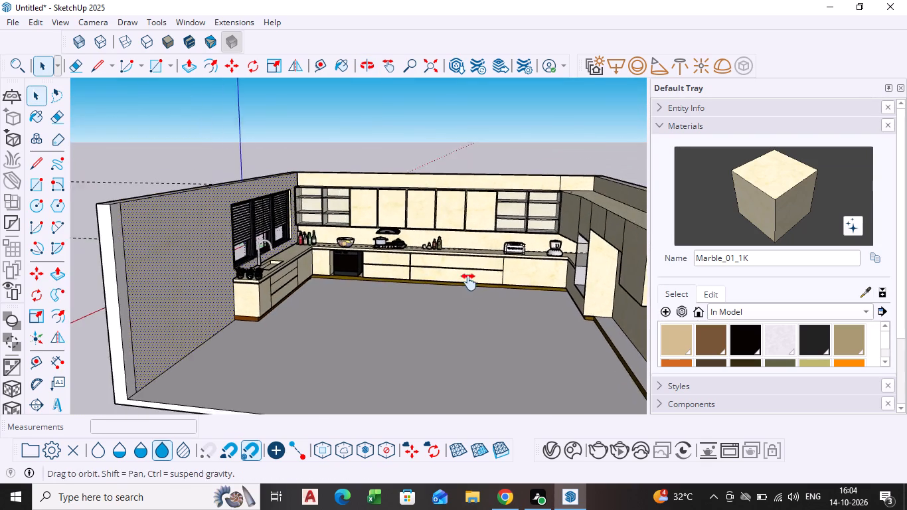
pyautogui.keyDown('shift'); pyautogui.moveTo(469, 282); pyautogui.dragTo(458, 278, button='middle'); pyautogui.keyUp('shift')
pyautogui.moveTo(450, 292); pyautogui.dragTo(502, 307, button='middle')
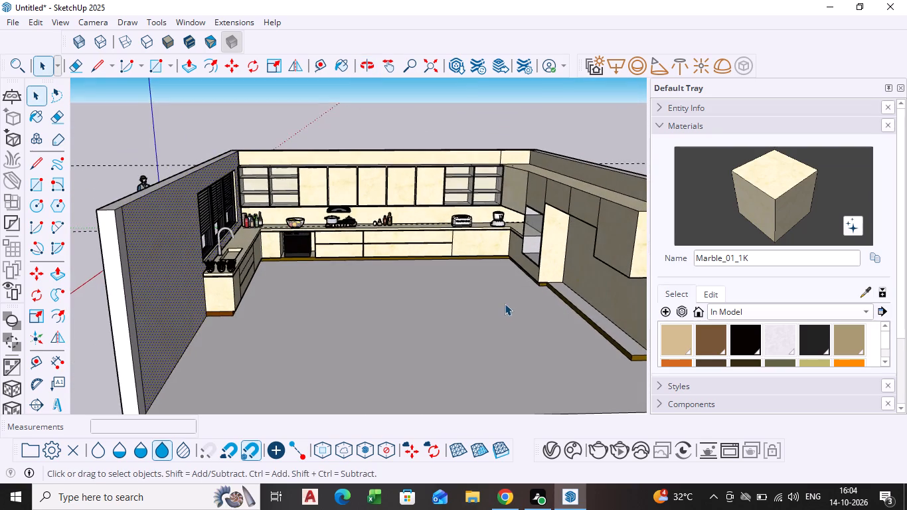
pyautogui.scroll(2, 507, 301)
pyautogui.keyDown('shift'); pyautogui.moveTo(509, 301); pyautogui.dragTo(417, 284, button='middle'); pyautogui.keyUp('shift')
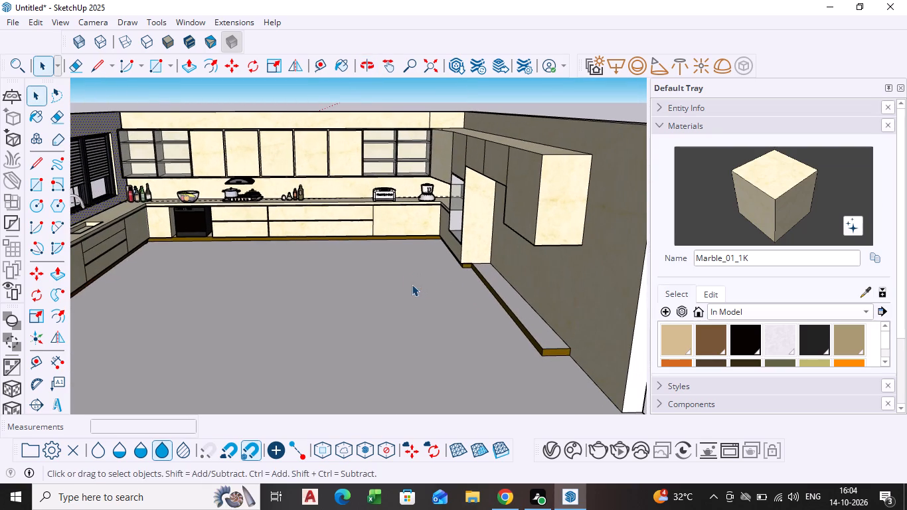
pyautogui.moveTo(411, 286); pyautogui.dragTo(447, 296, button='middle')
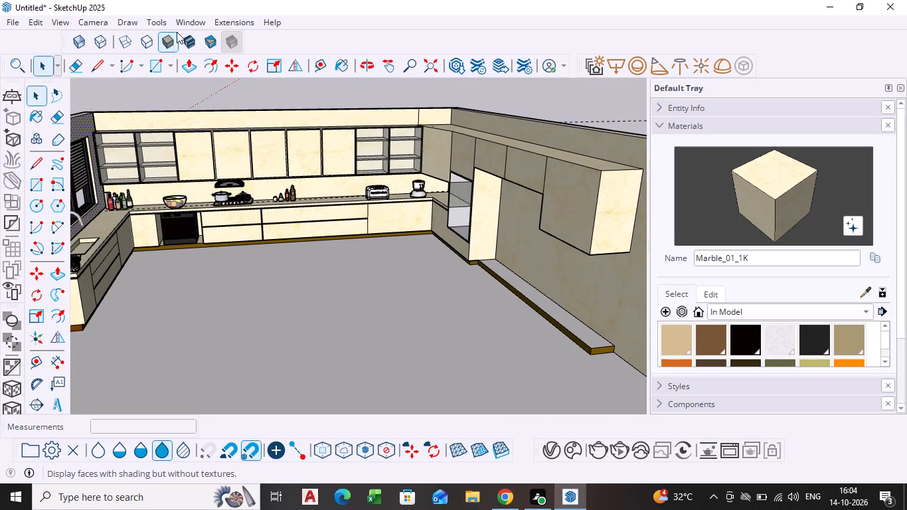
# Search the 3D Warehouse for FRIDGE and look through the available refrigerator models.
pyautogui.click(188, 22)
pyautogui.click(220, 122)
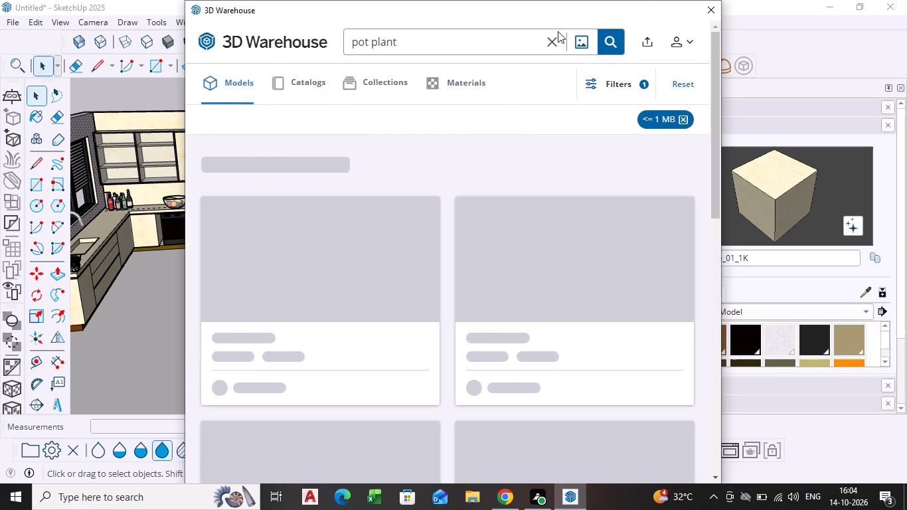
pyautogui.click(554, 44)
pyautogui.click(548, 42)
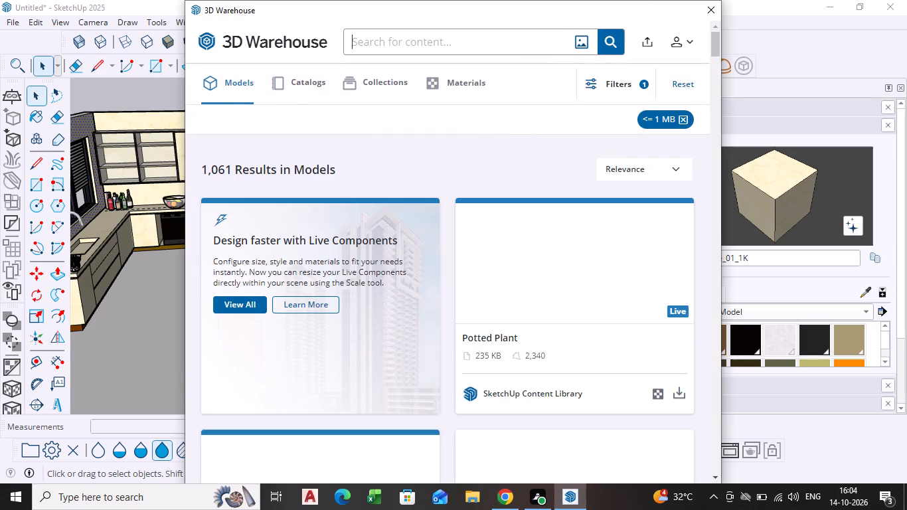
pyautogui.press('f')
pyautogui.press('r')
pyautogui.press('i')
pyautogui.write('DGE')
pyautogui.press('Return')
pyautogui.press('\\')
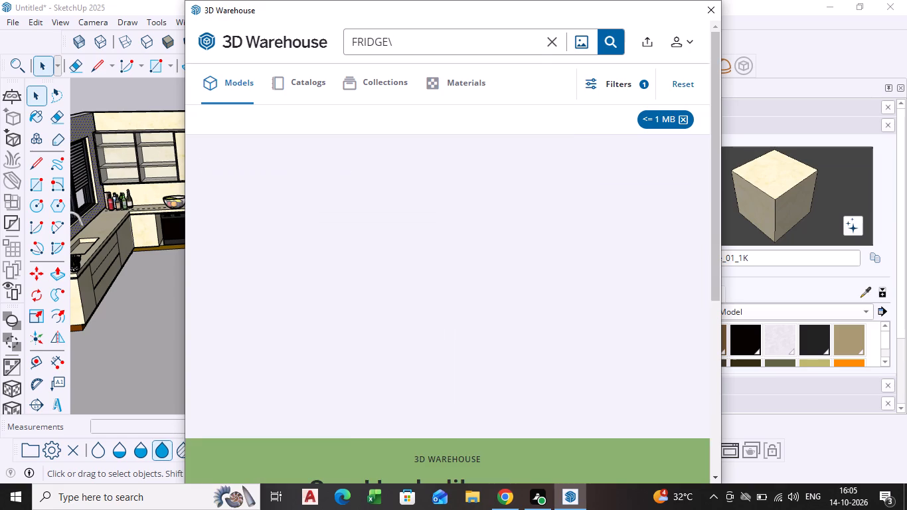
pyautogui.click(488, 37)
pyautogui.press('BackSpace')
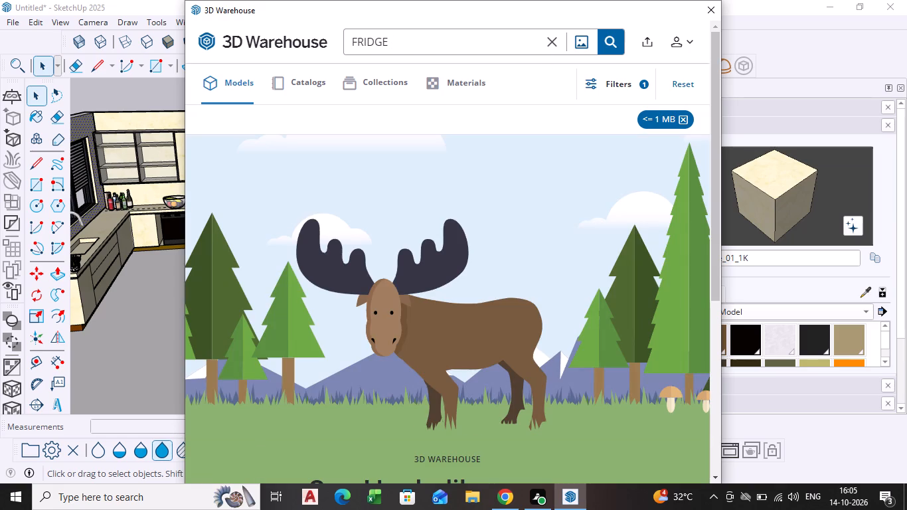
pyautogui.press('Return')
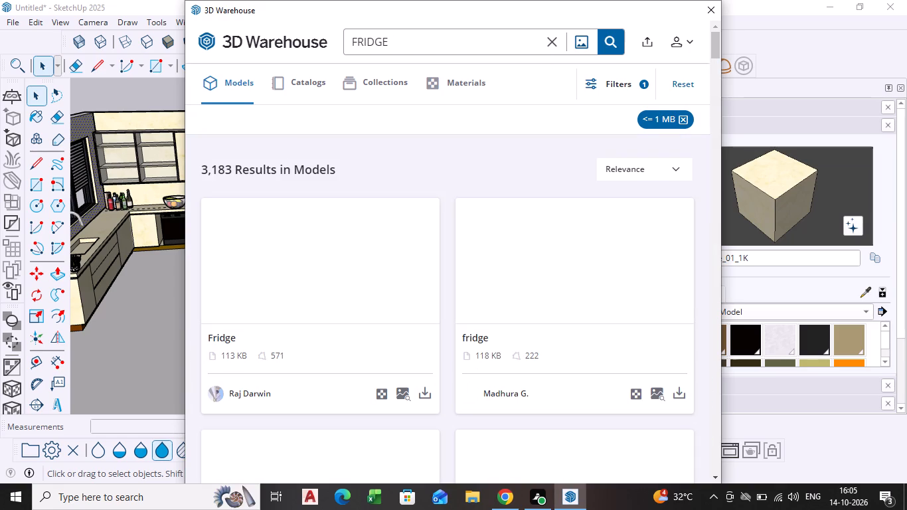
pyautogui.scroll(-12, 492, 211)
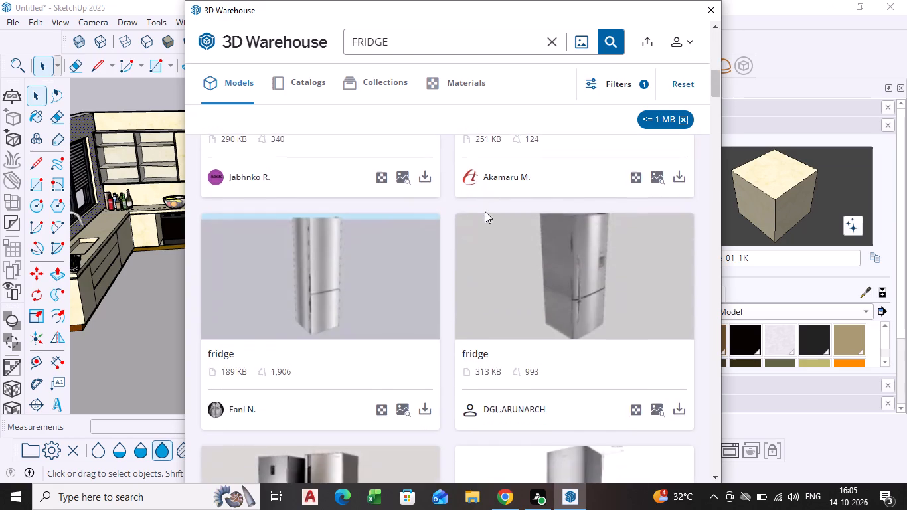
pyautogui.scroll(-1, 485, 211)
pyautogui.scroll(10, 486, 220)
pyautogui.scroll(4, 384, 87)
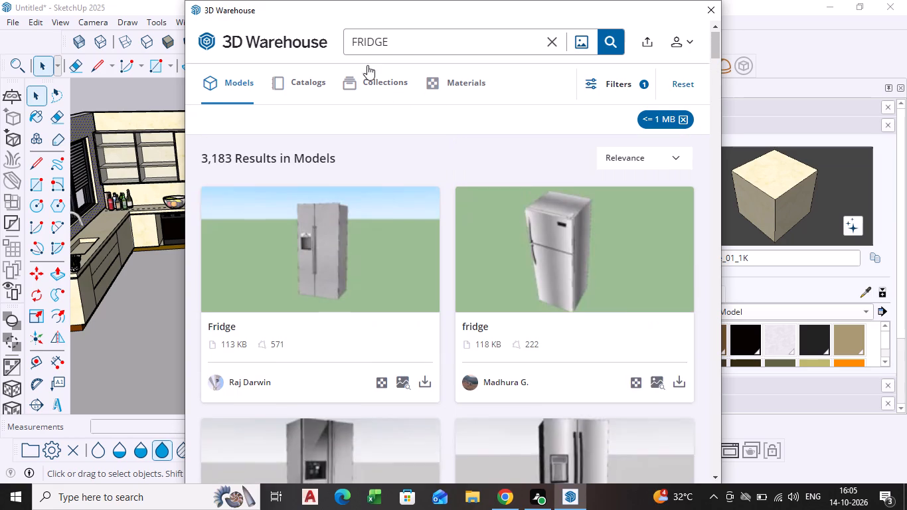
# Refine the model search to WHITE FRIDGE.
pyautogui.click(352, 39)
pyautogui.press('space')
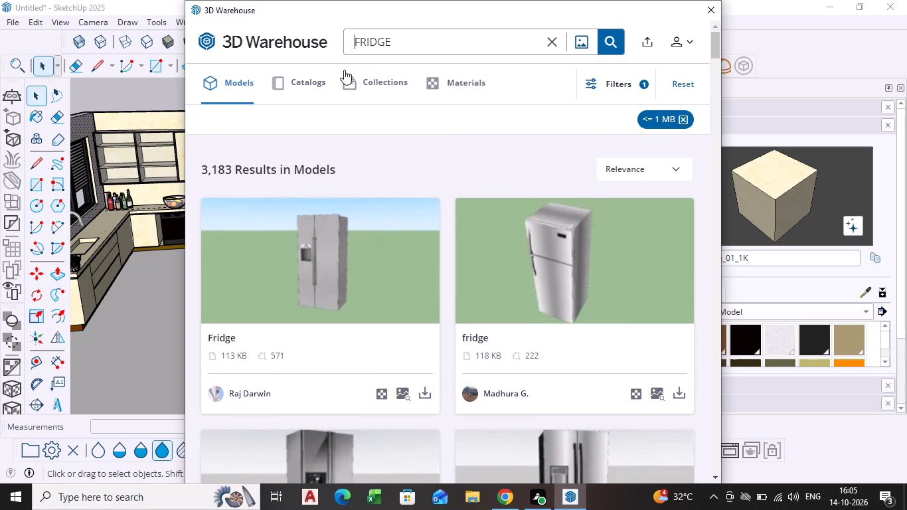
pyautogui.write('WHITE')
pyautogui.press('space')
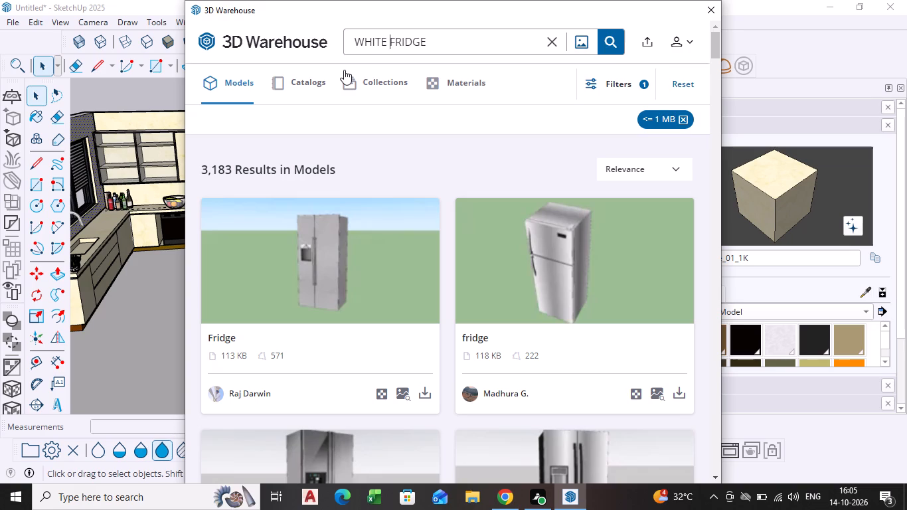
pyautogui.press('Return')
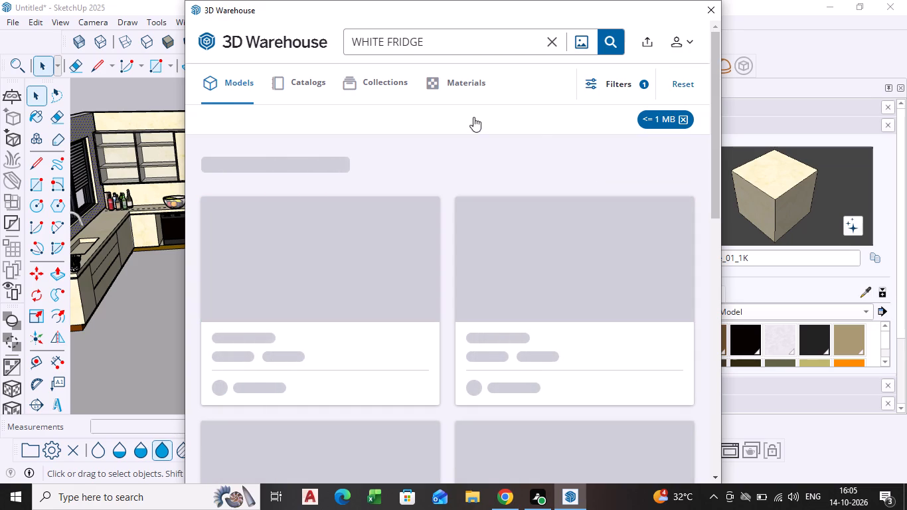
# Examine the white fridge models for one suited to the open bay in the tall units.
pyautogui.scroll(-1, 412, 189)
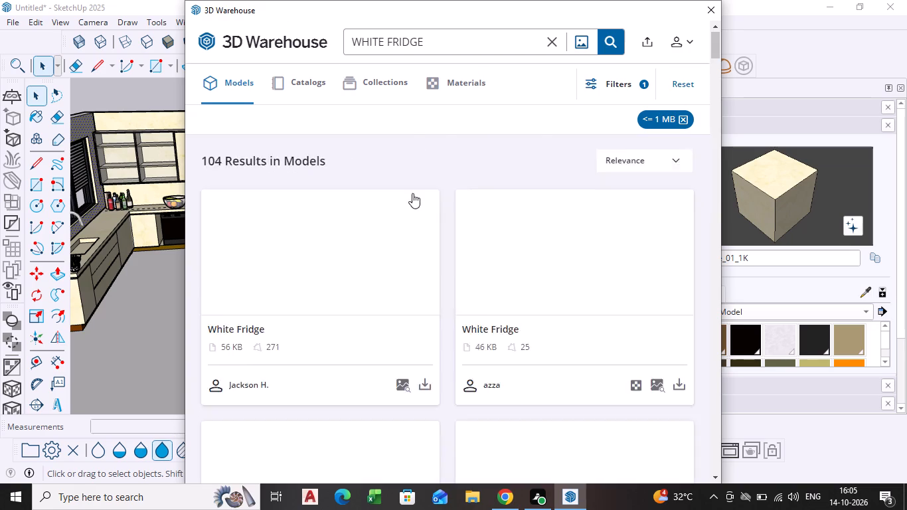
pyautogui.scroll(-4, 499, 341)
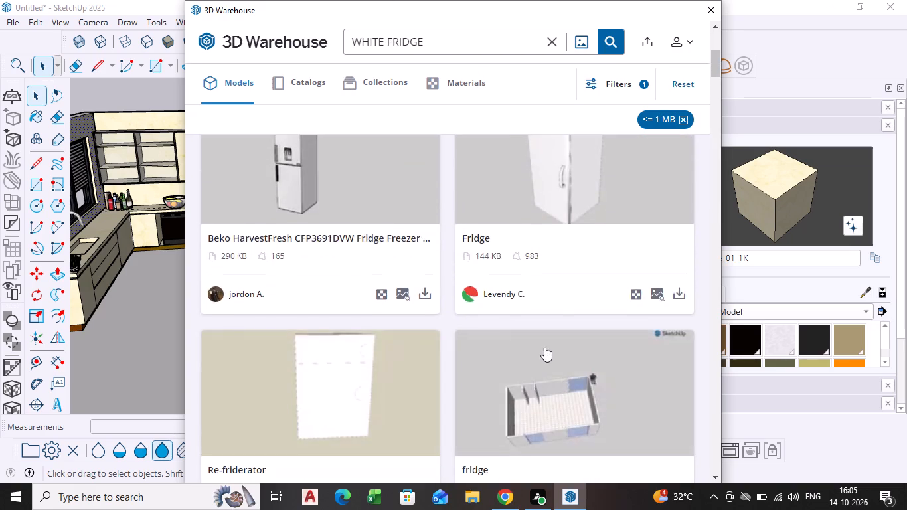
pyautogui.scroll(-11, 544, 347)
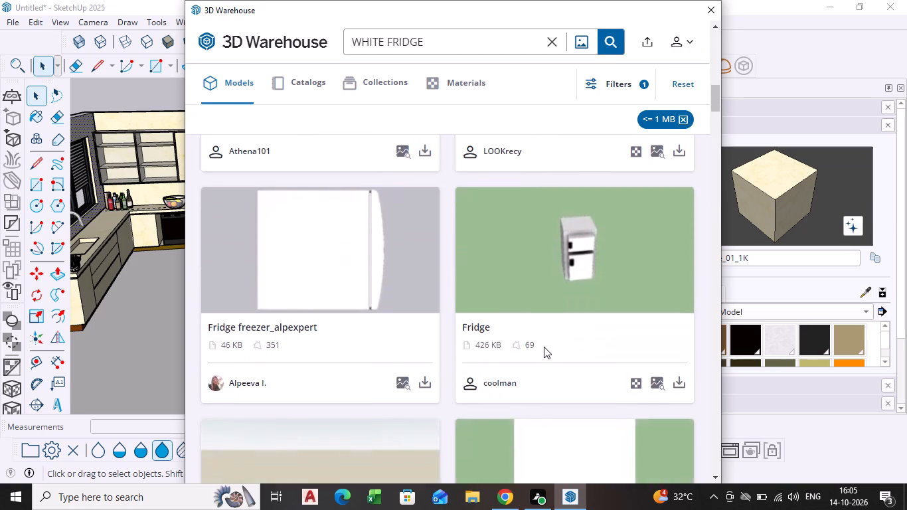
pyautogui.scroll(-10, 544, 347)
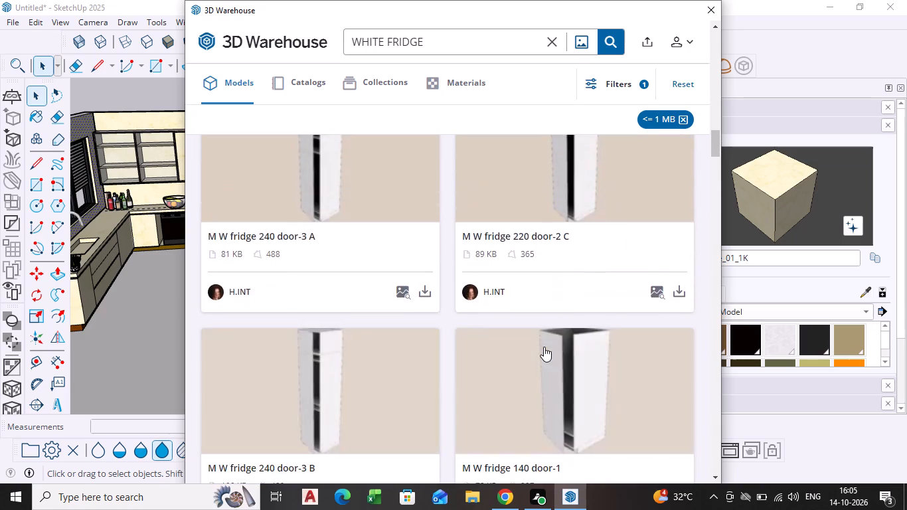
pyautogui.scroll(-7, 544, 347)
pyautogui.scroll(3, 438, 307)
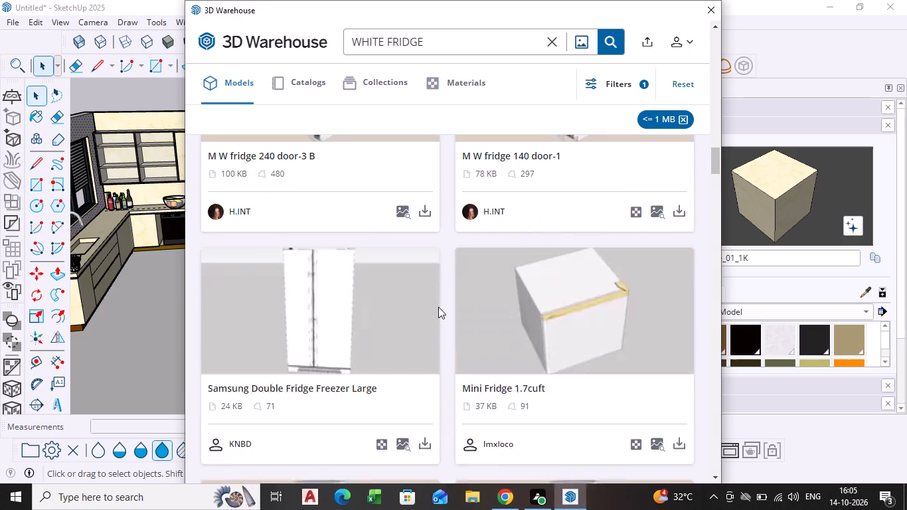
pyautogui.scroll(-2, 396, 332)
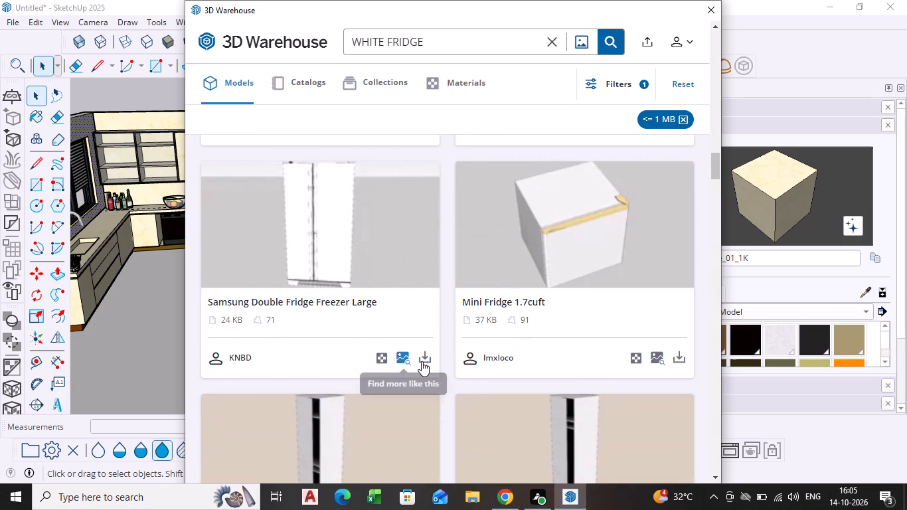
pyautogui.scroll(-3, 425, 353)
pyautogui.scroll(3, 387, 330)
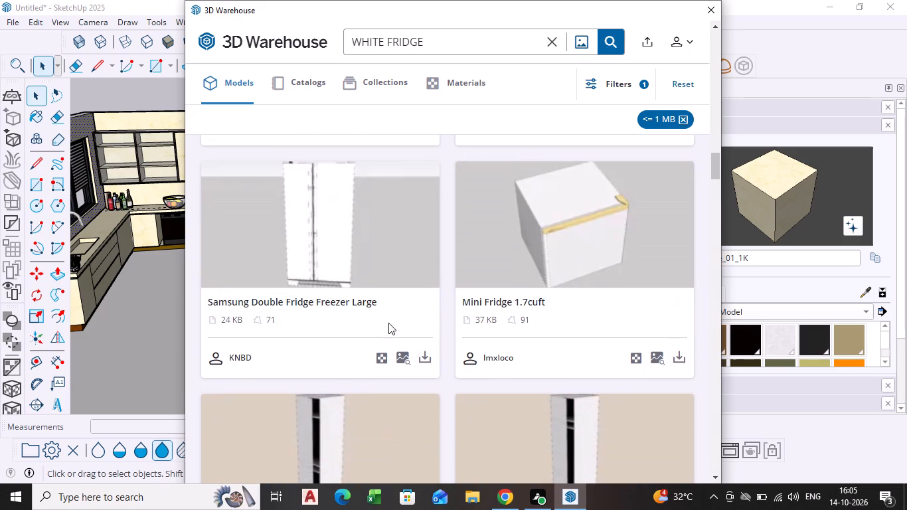
# Load the Samsung Double Fridge Freezer Large into the model and place it on the floor before the tall-unit wall.
pyautogui.click(430, 353)
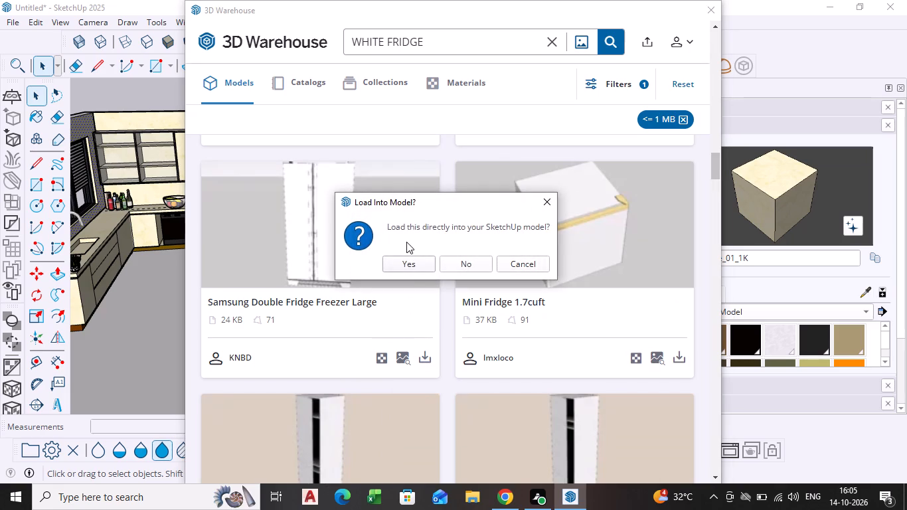
pyautogui.click(408, 262)
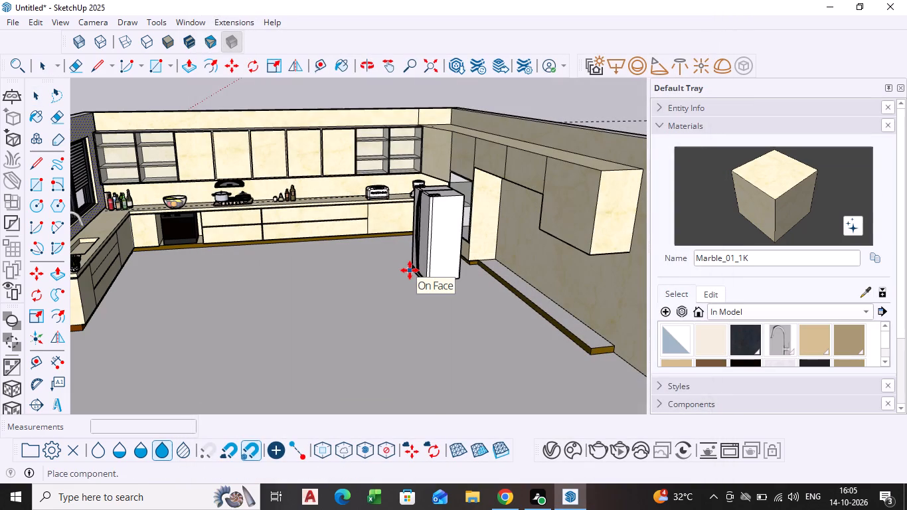
pyautogui.scroll(4, 507, 270)
pyautogui.moveTo(507, 270); pyautogui.dragTo(614, 321, button='middle')
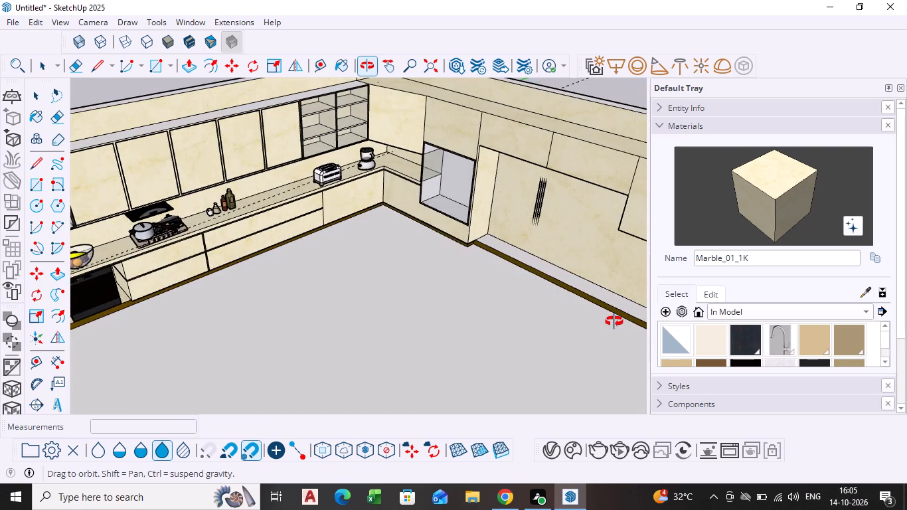
pyautogui.moveTo(614, 321); pyautogui.dragTo(600, 315, button='middle')
pyautogui.scroll(-1, 614, 321)
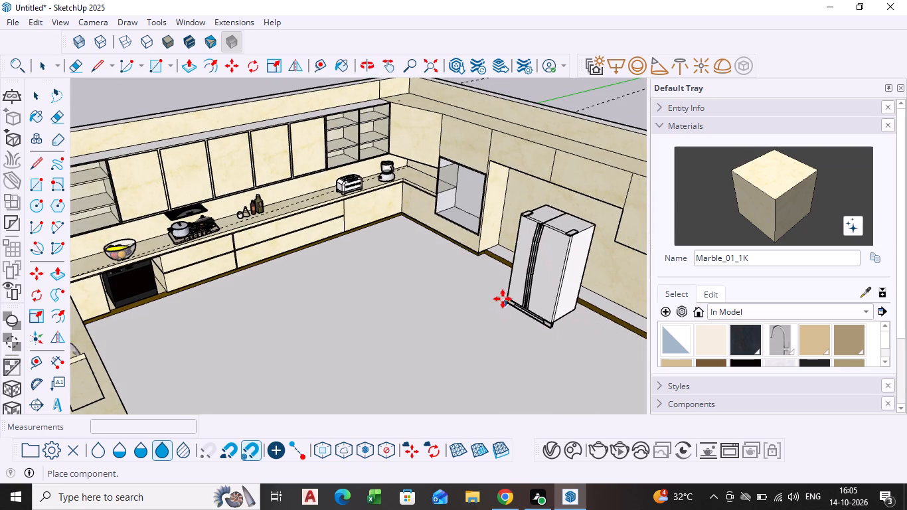
pyautogui.click(503, 299)
# Scale the placed fridge from its lower side edge to make its front wider.
pyautogui.moveTo(582, 302); pyautogui.dragTo(604, 254, button='middle')
pyautogui.scroll(4, 583, 259)
pyautogui.moveTo(574, 268); pyautogui.dragTo(550, 285, button='middle')
pyautogui.scroll(-1, 574, 268)
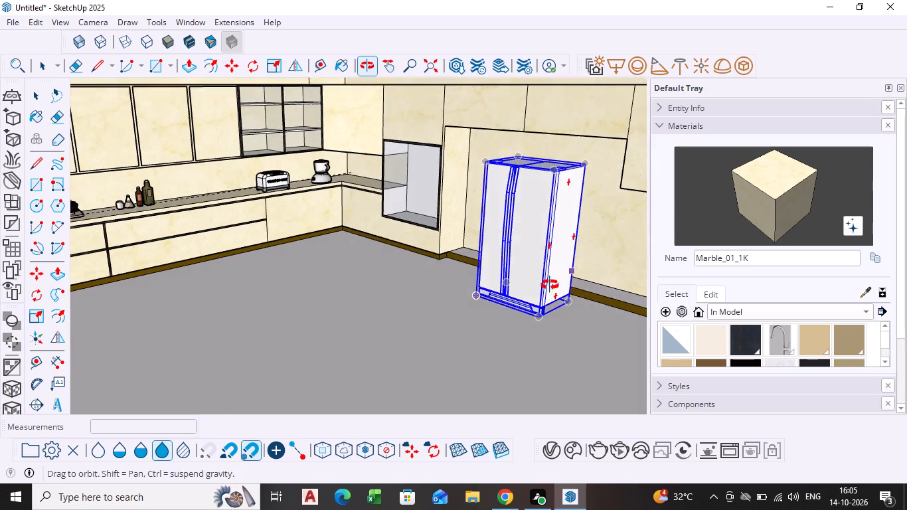
pyautogui.moveTo(550, 285); pyautogui.dragTo(540, 291, button='middle')
pyautogui.scroll(3, 284, 301)
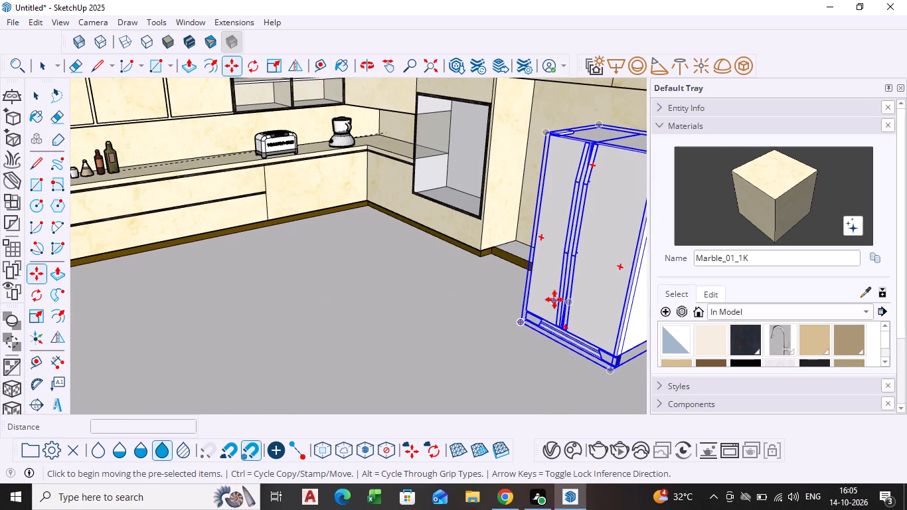
pyautogui.scroll(-1, 537, 296)
pyautogui.keyDown('shift'); pyautogui.moveTo(536, 296); pyautogui.dragTo(434, 279, button='middle'); pyautogui.keyUp('shift')
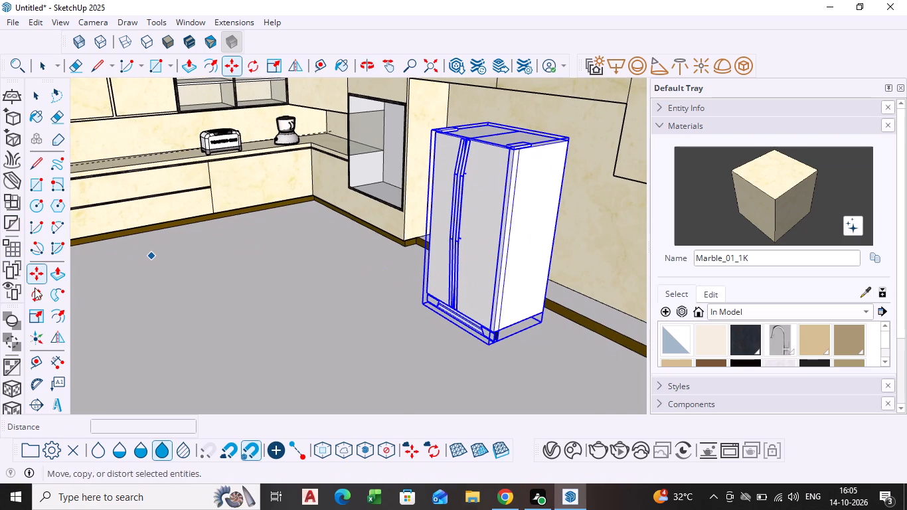
pyautogui.click(37, 315)
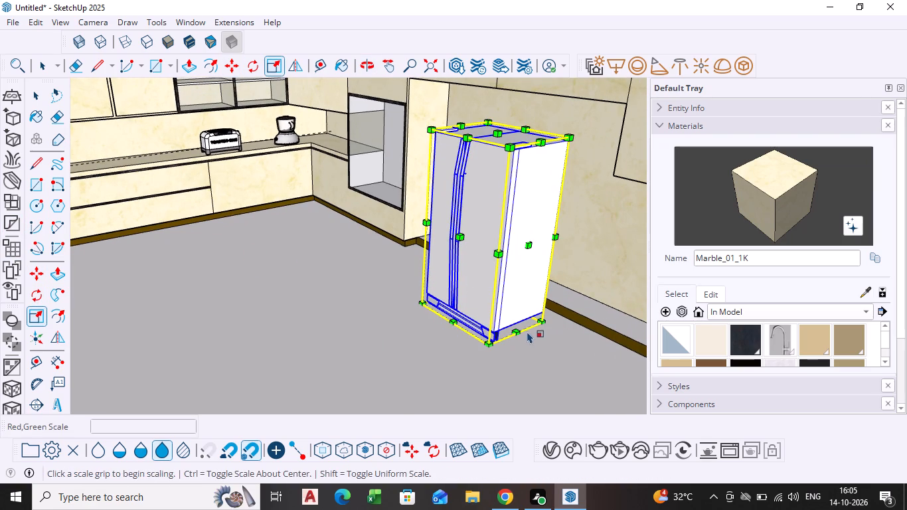
pyautogui.click(510, 329)
pyautogui.click(535, 341)
pyautogui.scroll(-3, 497, 335)
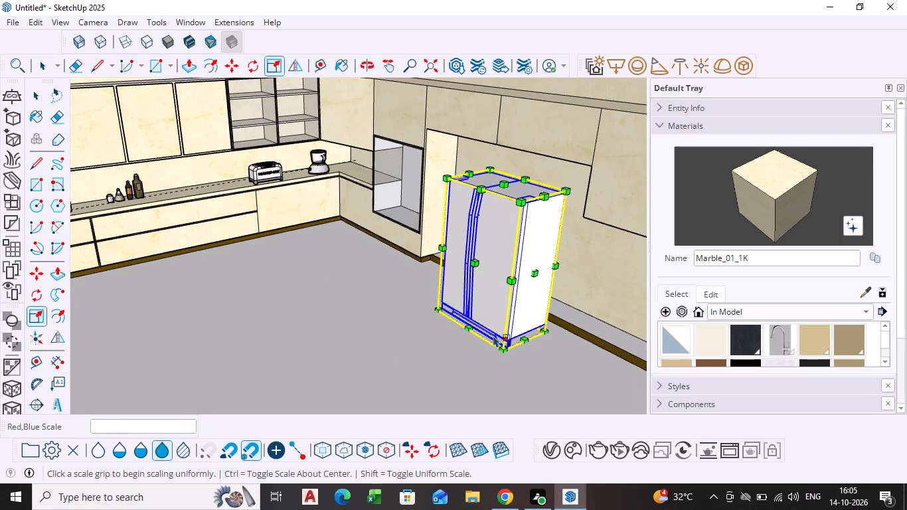
# Move the fridge about 2' 7" from its lower rear corner back to the wall, into the bay beside the oven unit.
pyautogui.keyDown('shift'); pyautogui.moveTo(486, 337); pyautogui.dragTo(458, 351, button='middle'); pyautogui.keyUp('shift')
pyautogui.scroll(1, 456, 351)
pyautogui.moveTo(456, 351); pyautogui.dragTo(517, 326, button='middle')
pyautogui.scroll(-2, 514, 323)
pyautogui.moveTo(514, 323); pyautogui.dragTo(513, 323, button='middle')
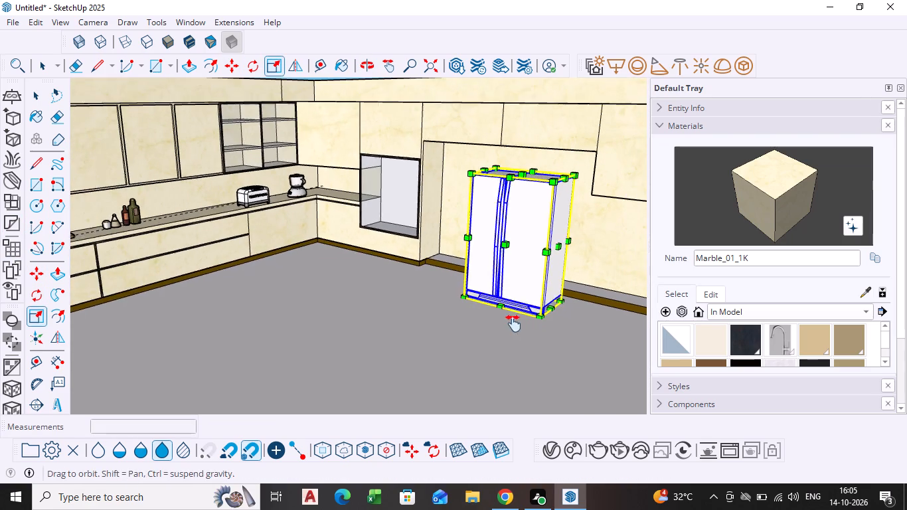
pyautogui.moveTo(513, 323); pyautogui.dragTo(475, 330, button='middle')
pyautogui.press('m')
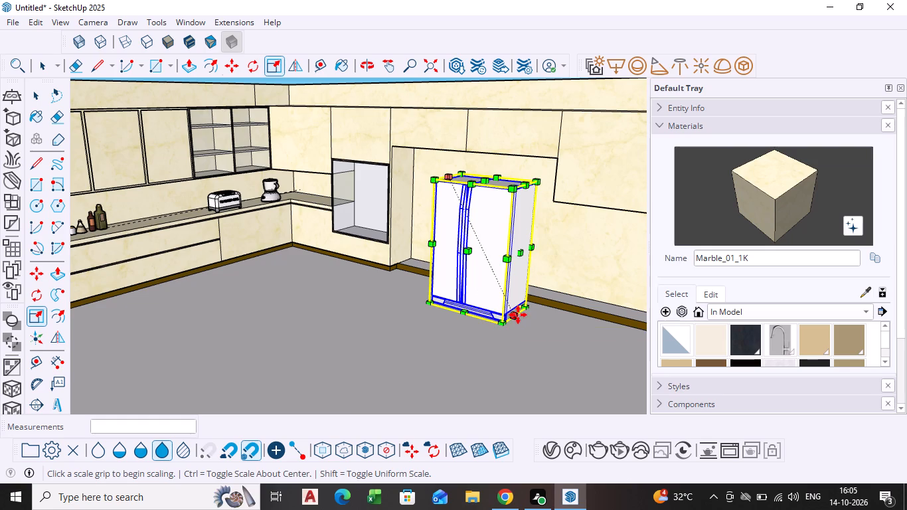
pyautogui.moveTo(517, 313); pyautogui.dragTo(446, 327, button='middle')
pyautogui.scroll(3, 473, 329)
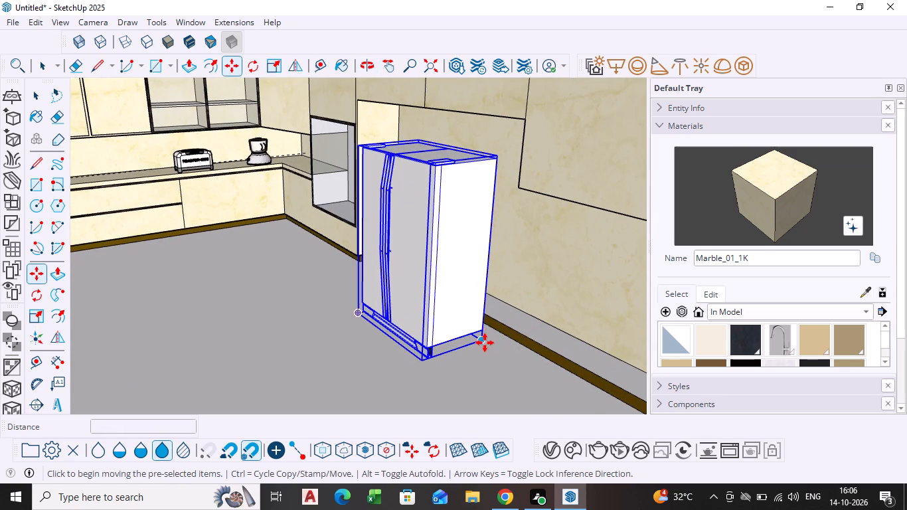
pyautogui.click(485, 343)
pyautogui.moveTo(497, 301); pyautogui.dragTo(494, 305, button='middle')
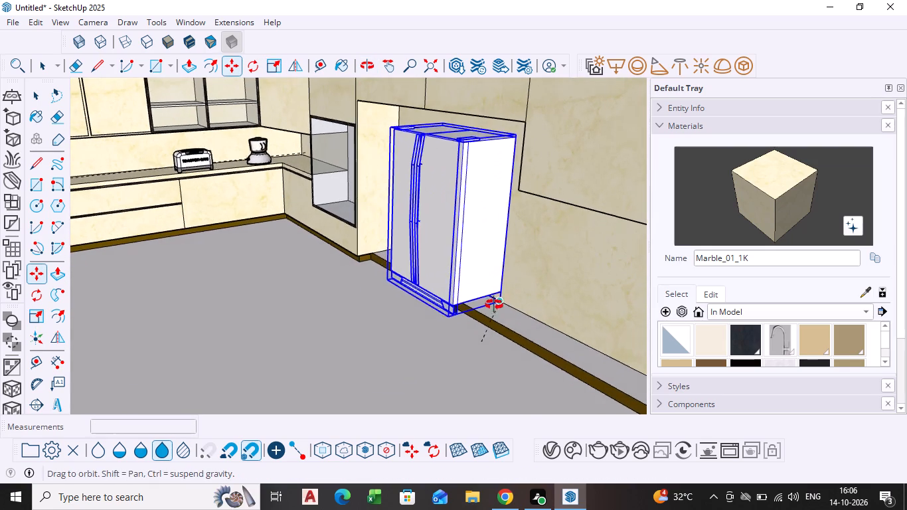
pyautogui.moveTo(494, 305); pyautogui.dragTo(479, 320, button='middle')
pyautogui.scroll(-1, 483, 314)
pyautogui.scroll(4, 479, 320)
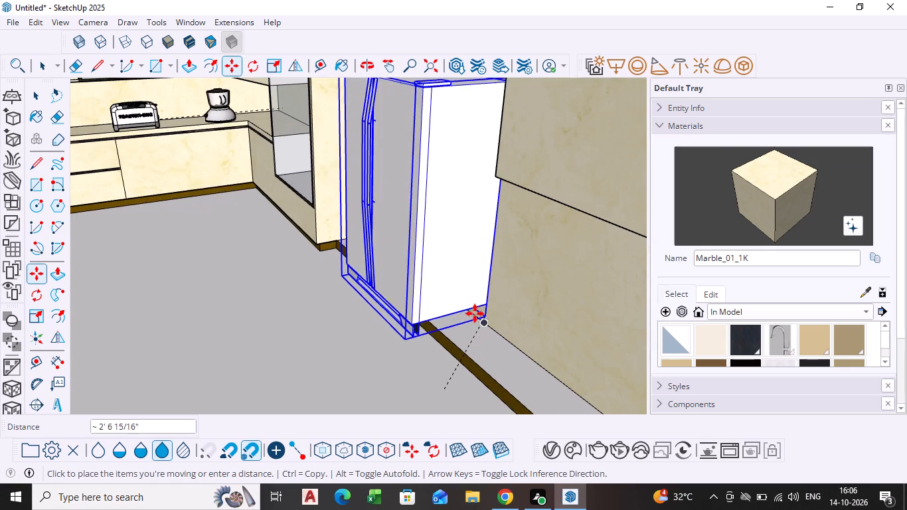
pyautogui.click(473, 311)
# Pull the front face of the plinth beneath the fridge forward about 9 3/16", past the oven unit's plinth.
pyautogui.moveTo(459, 317); pyautogui.dragTo(503, 313, button='middle')
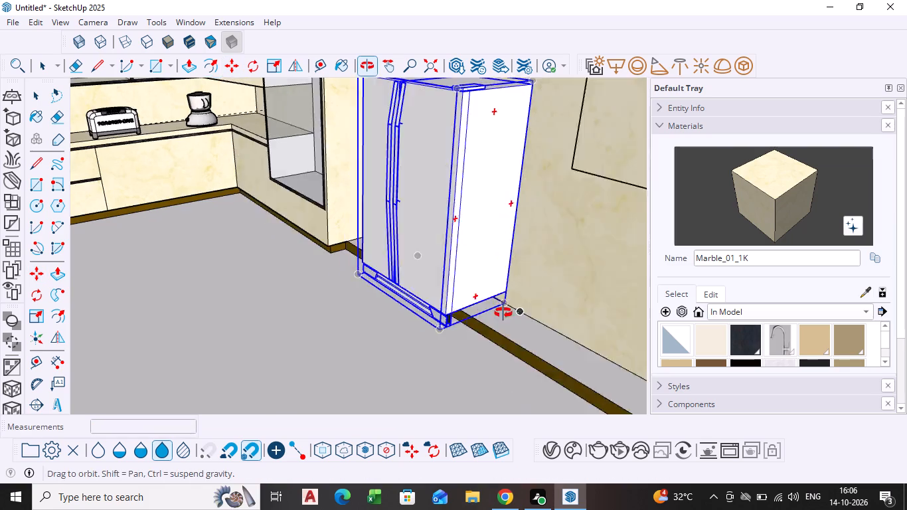
pyautogui.moveTo(503, 313); pyautogui.dragTo(543, 298, button='middle')
pyautogui.scroll(-3, 525, 297)
pyautogui.keyDown('shift'); pyautogui.moveTo(524, 297); pyautogui.dragTo(442, 305, button='middle'); pyautogui.keyUp('shift')
pyautogui.moveTo(438, 305); pyautogui.dragTo(457, 272, button='middle')
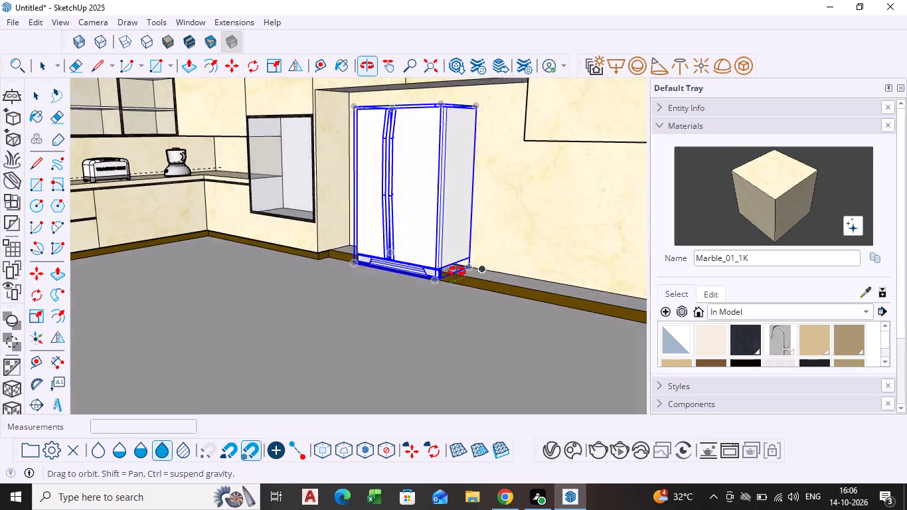
pyautogui.moveTo(457, 272); pyautogui.dragTo(459, 268, button='middle')
pyautogui.scroll(5, 463, 271)
pyautogui.press('space')
pyautogui.click(481, 274)
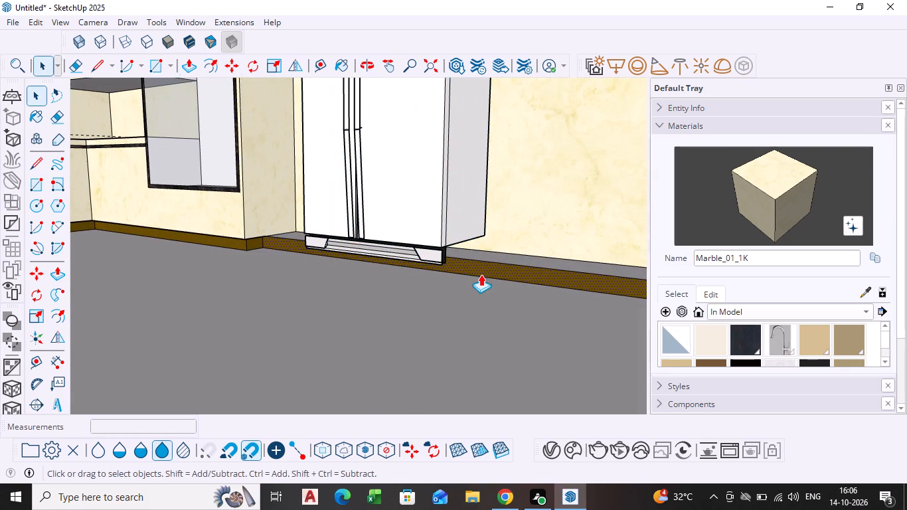
pyautogui.press('p')
pyautogui.click(481, 274)
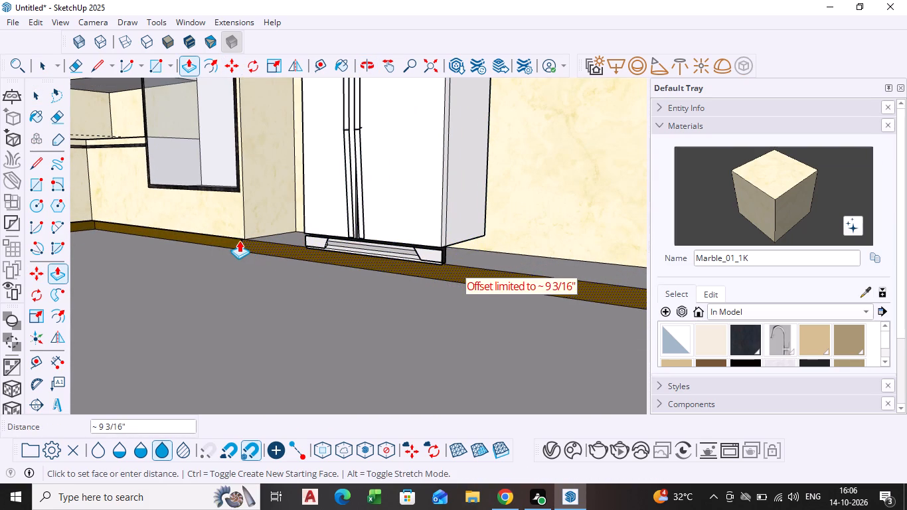
pyautogui.click(230, 239)
pyautogui.press('space')
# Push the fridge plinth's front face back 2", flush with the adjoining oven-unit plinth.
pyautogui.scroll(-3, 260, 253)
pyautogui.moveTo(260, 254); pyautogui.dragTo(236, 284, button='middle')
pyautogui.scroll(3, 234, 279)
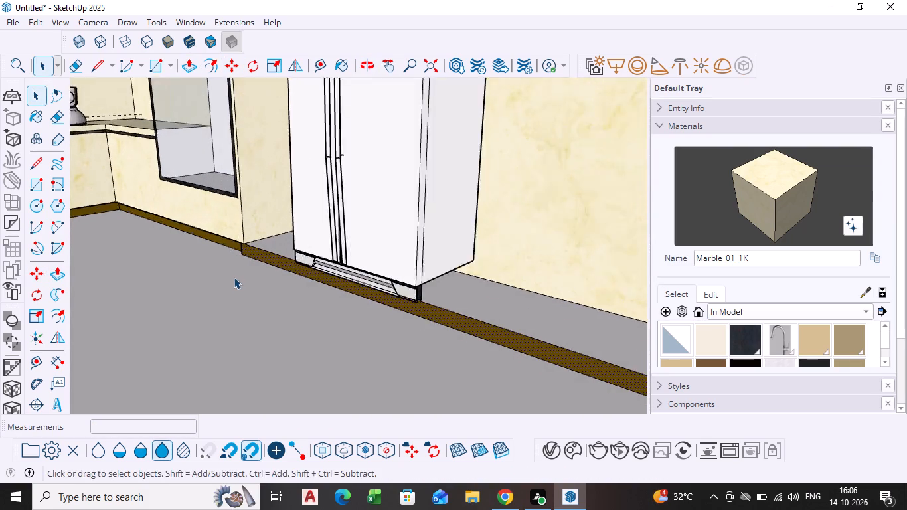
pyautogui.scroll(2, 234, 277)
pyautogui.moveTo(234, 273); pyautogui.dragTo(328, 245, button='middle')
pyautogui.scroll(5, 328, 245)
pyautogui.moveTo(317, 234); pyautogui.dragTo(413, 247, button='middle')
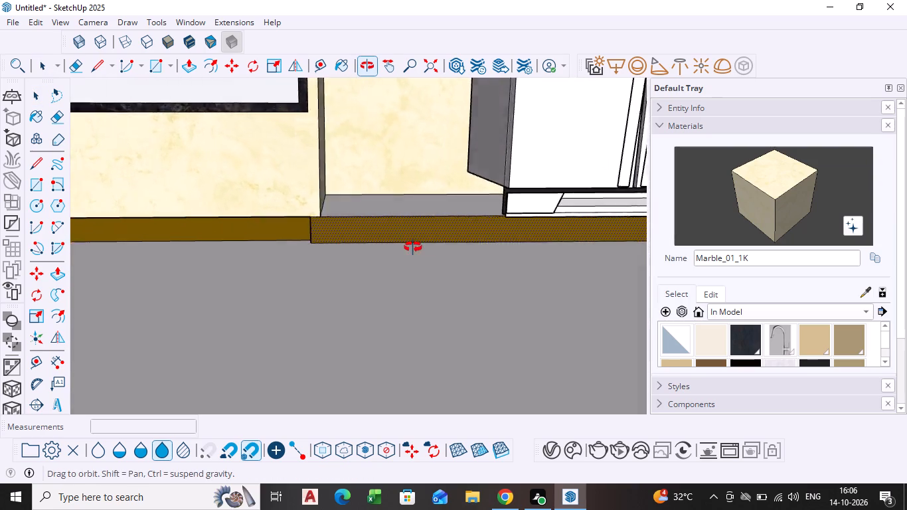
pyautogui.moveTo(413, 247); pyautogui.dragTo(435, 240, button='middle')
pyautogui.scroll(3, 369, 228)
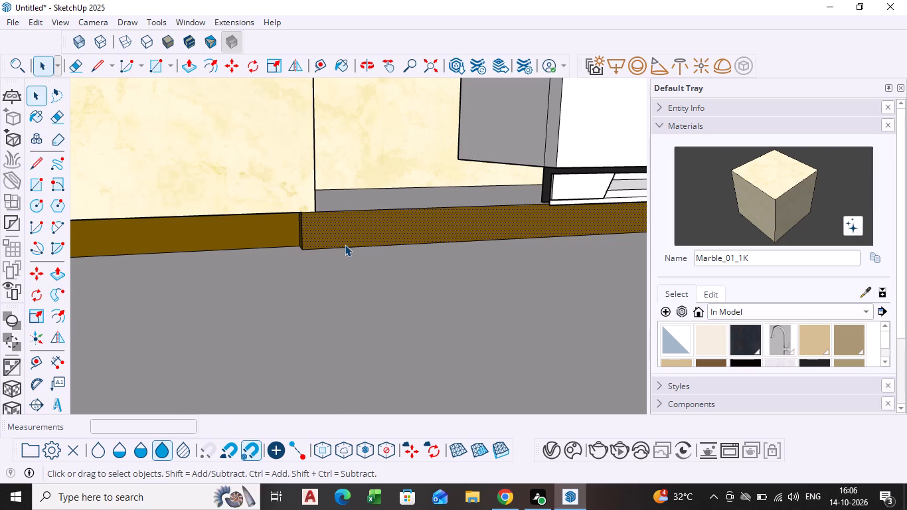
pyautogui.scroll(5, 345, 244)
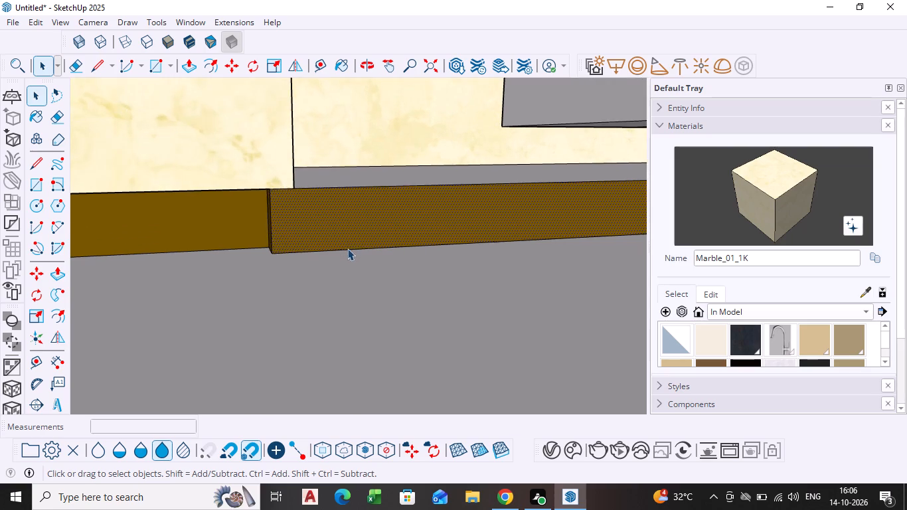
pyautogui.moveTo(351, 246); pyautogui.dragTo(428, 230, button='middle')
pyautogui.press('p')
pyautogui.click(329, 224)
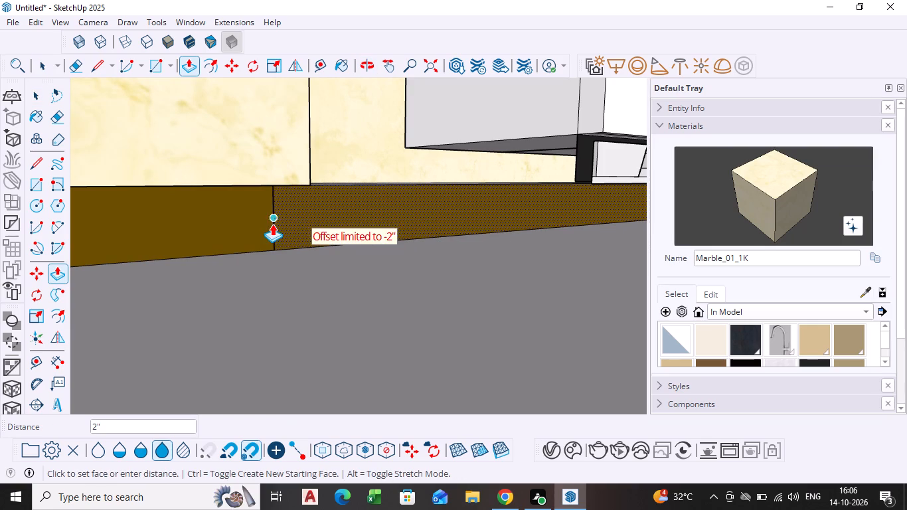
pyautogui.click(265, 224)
# Pull the front face of the plinth beneath the fridge forward 2".
pyautogui.scroll(-6, 479, 218)
pyautogui.moveTo(498, 222); pyautogui.dragTo(414, 260, button='middle')
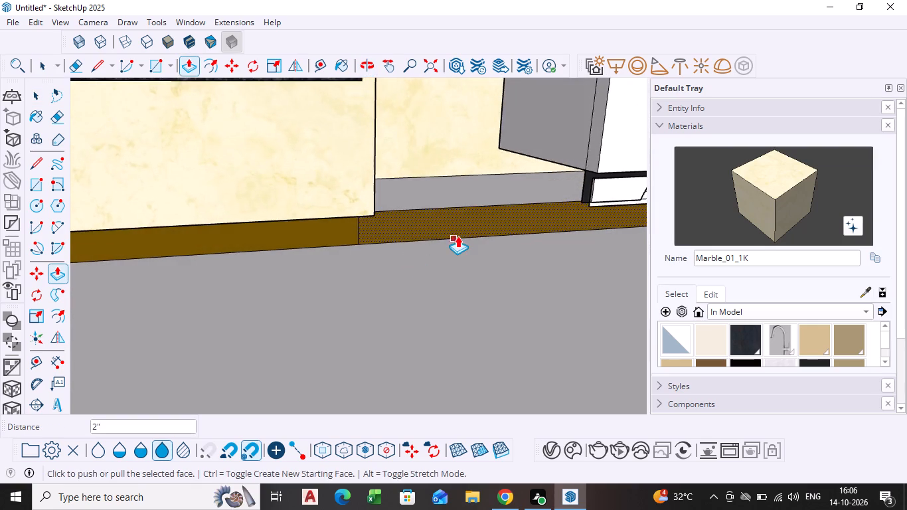
pyautogui.scroll(-4, 457, 236)
pyautogui.moveTo(514, 227); pyautogui.dragTo(326, 242, button='middle')
pyautogui.moveTo(330, 242); pyautogui.dragTo(394, 219, button='middle')
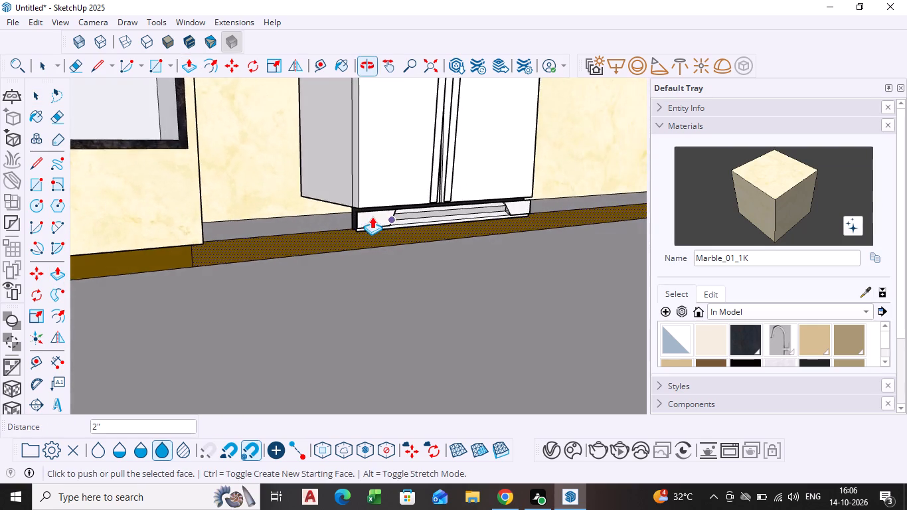
pyautogui.scroll(6, 369, 216)
pyautogui.moveTo(334, 237); pyautogui.dragTo(417, 233, button='middle')
pyautogui.scroll(3, 418, 235)
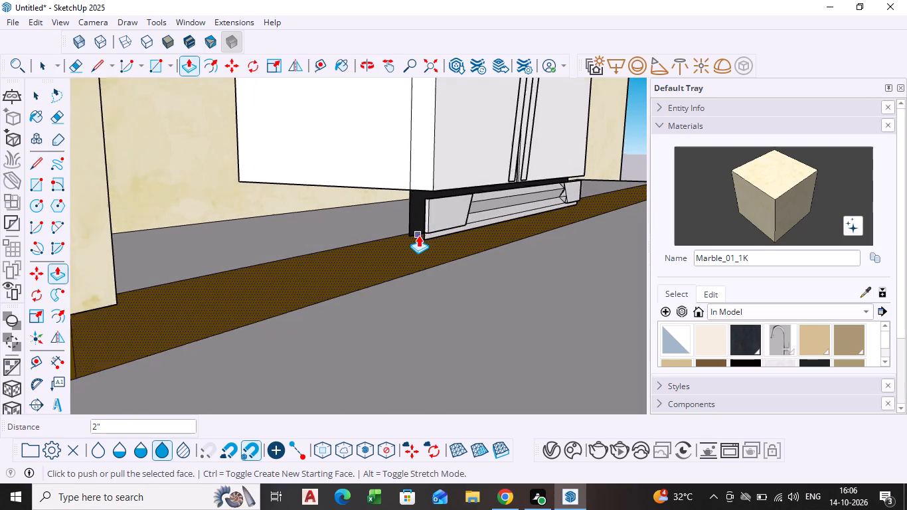
pyautogui.scroll(1, 418, 235)
pyautogui.press('space')
pyautogui.click(397, 266)
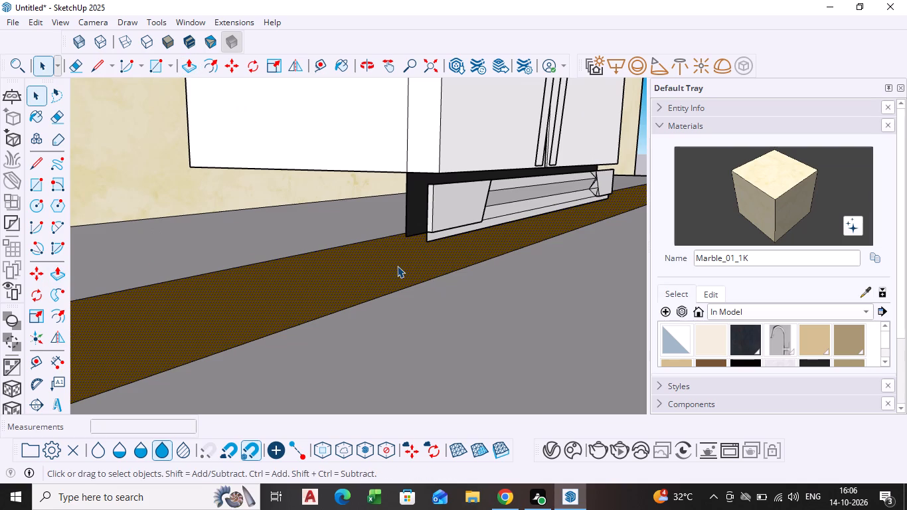
pyautogui.press('p')
pyautogui.click(397, 266)
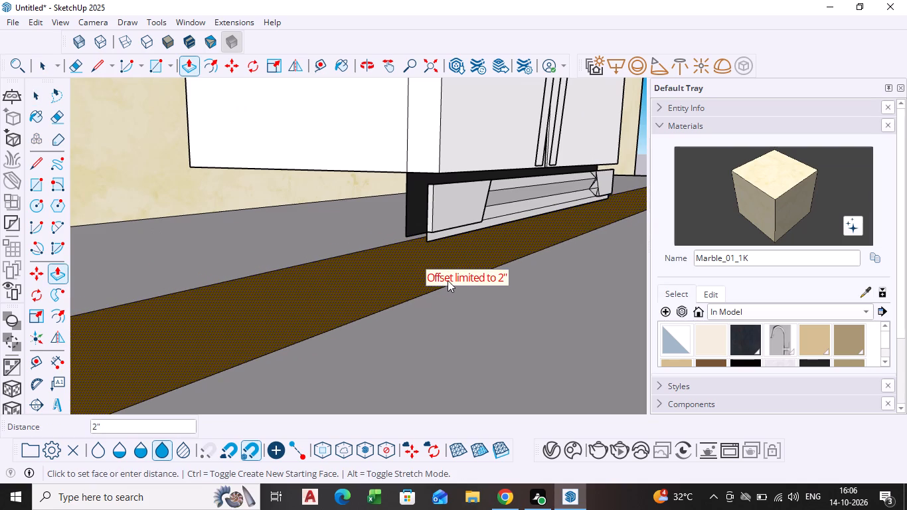
pyautogui.click(450, 281)
pyautogui.moveTo(389, 281); pyautogui.dragTo(402, 317, button='middle')
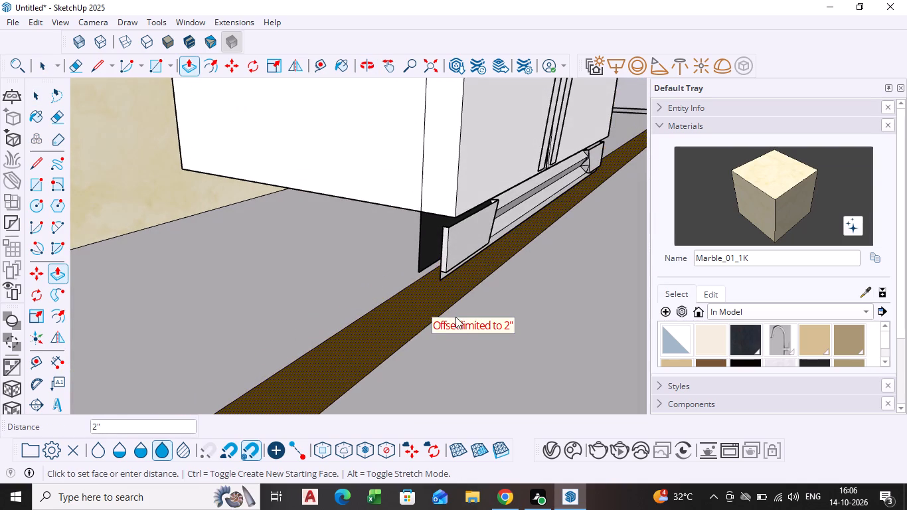
pyautogui.click(460, 320)
pyautogui.click(578, 346)
pyautogui.press('space')
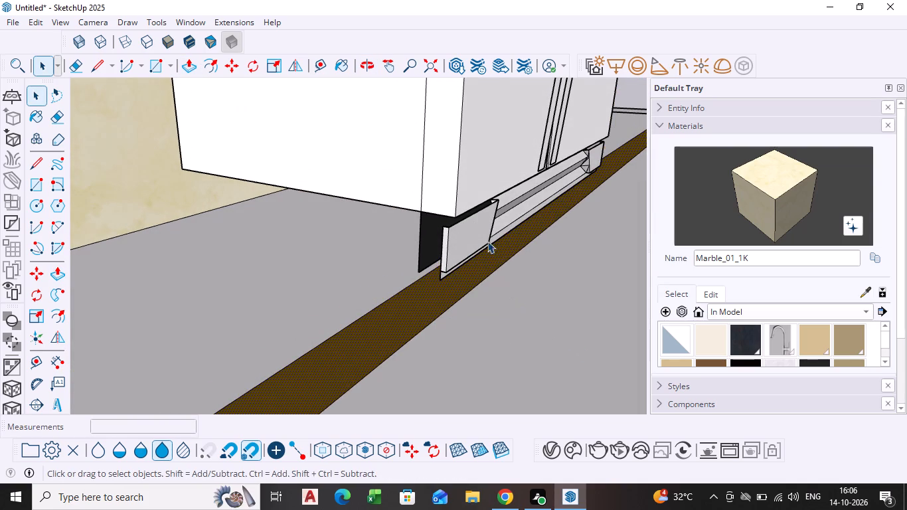
# Move the fridge up about 1 5/8" from its lower front corner, clear of the plinth.
pyautogui.click(466, 216)
pyautogui.press('m')
pyautogui.click(466, 216)
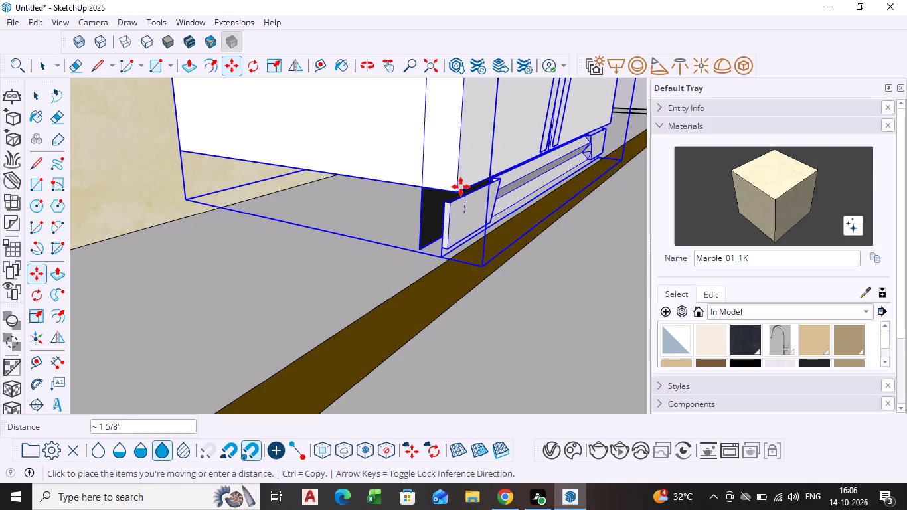
pyautogui.click(461, 187)
# Pull the plinth's front face beneath the fridge forward about 1/4".
pyautogui.press('space')
pyautogui.click(442, 297)
pyautogui.press('p')
pyautogui.click(442, 297)
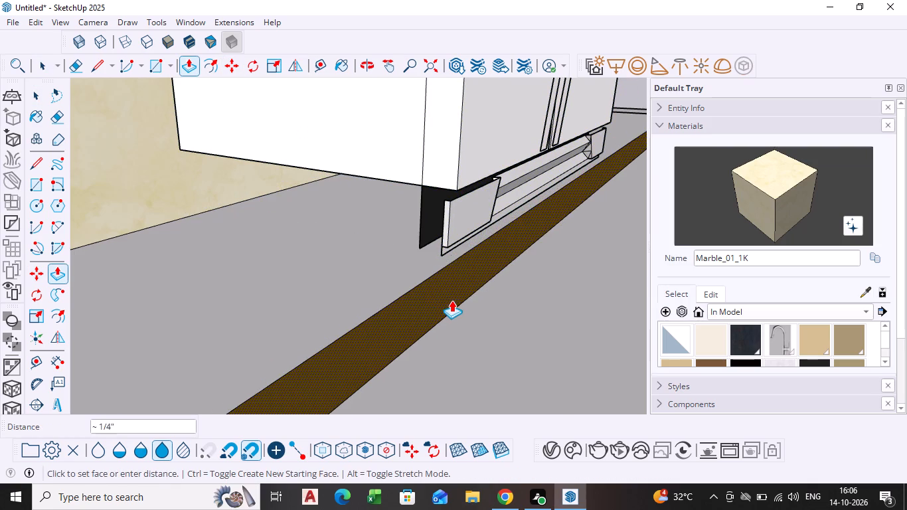
pyautogui.click(454, 301)
pyautogui.press('space')
# Move the raised fridge slightly down from its kickplate corner onto the plinth.
pyautogui.scroll(-2, 411, 173)
pyautogui.click(411, 173)
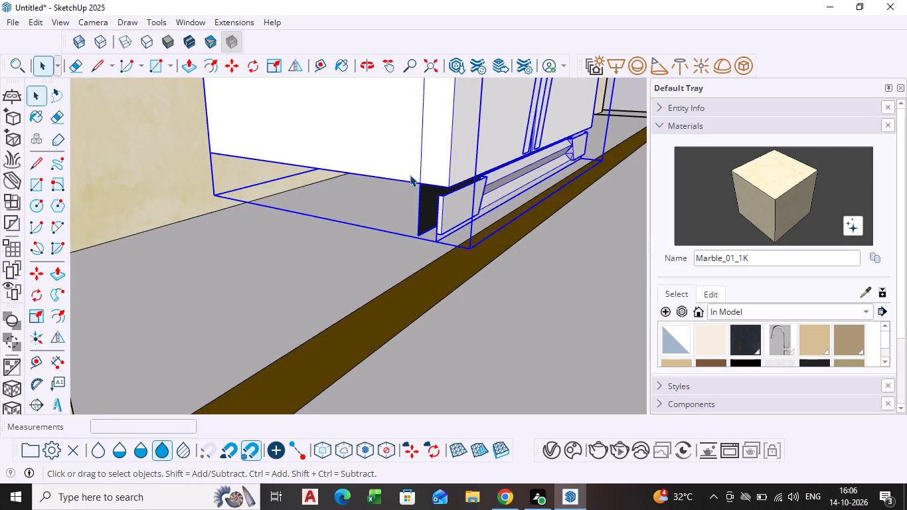
pyautogui.press('m')
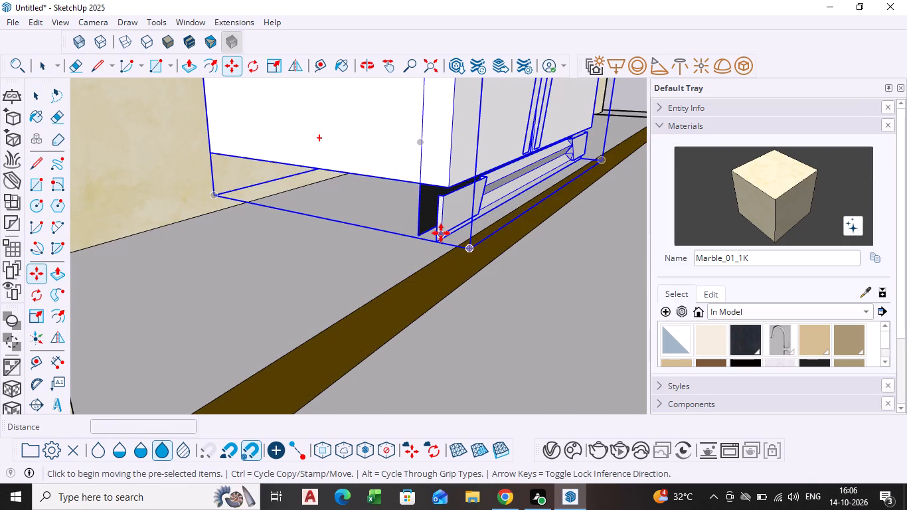
pyautogui.click(441, 233)
pyautogui.click(443, 250)
# Scale the fridge wider toward the oven unit, bringing its side up to the edge of the bay.
pyautogui.scroll(-3, 544, 264)
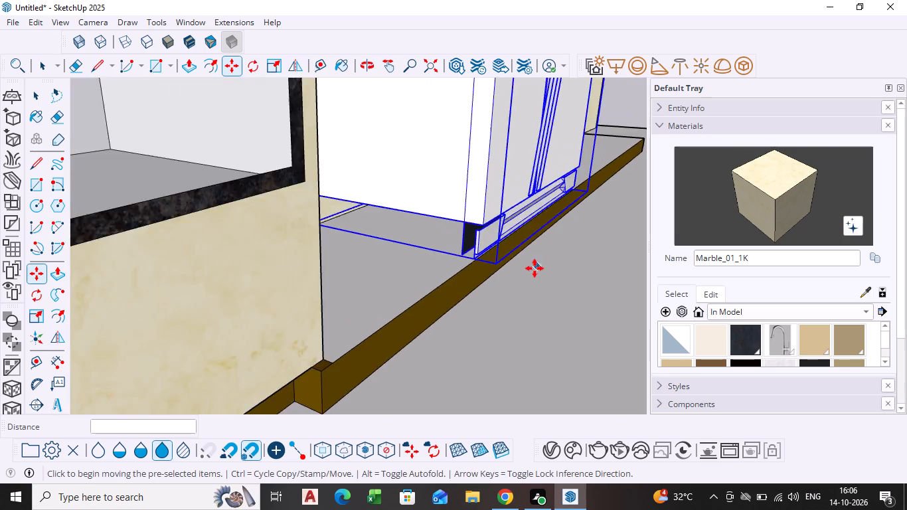
pyautogui.scroll(-3, 535, 268)
pyautogui.moveTo(520, 276); pyautogui.dragTo(375, 287, button='middle')
pyautogui.scroll(-18, 399, 270)
pyautogui.keyDown('shift'); pyautogui.moveTo(428, 270); pyautogui.dragTo(371, 287, button='middle'); pyautogui.keyUp('shift')
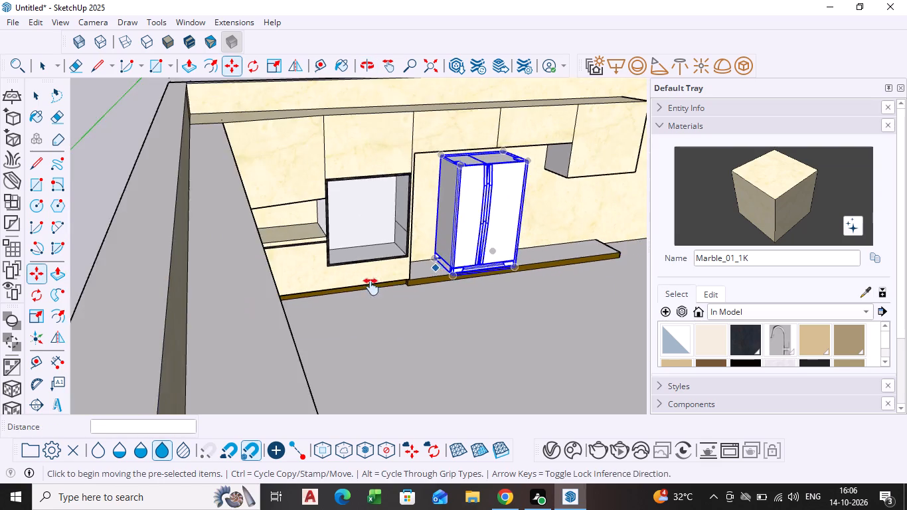
pyautogui.keyDown('shift'); pyautogui.moveTo(371, 287); pyautogui.dragTo(344, 292, button='middle'); pyautogui.keyUp('shift')
pyautogui.scroll(4, 410, 274)
pyautogui.moveTo(403, 269); pyautogui.dragTo(410, 246, button='middle')
pyautogui.press('space')
pyautogui.scroll(4, 358, 242)
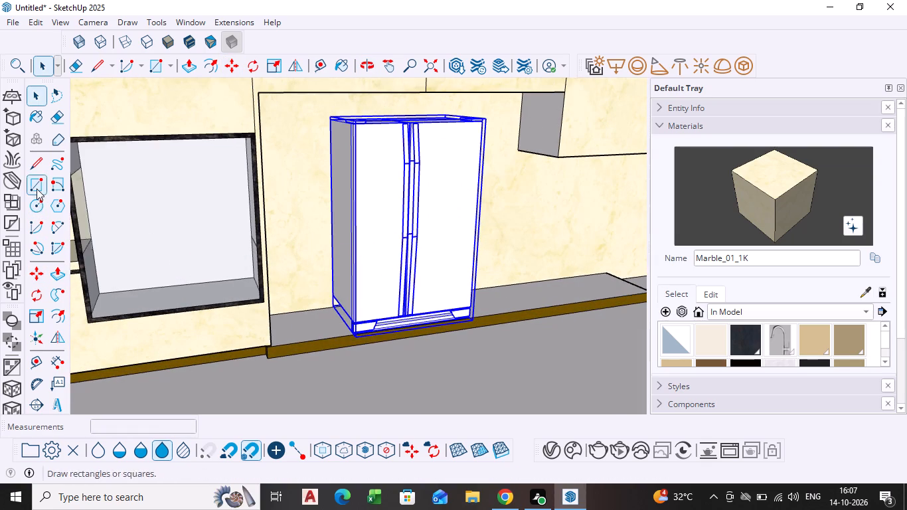
pyautogui.click(35, 311)
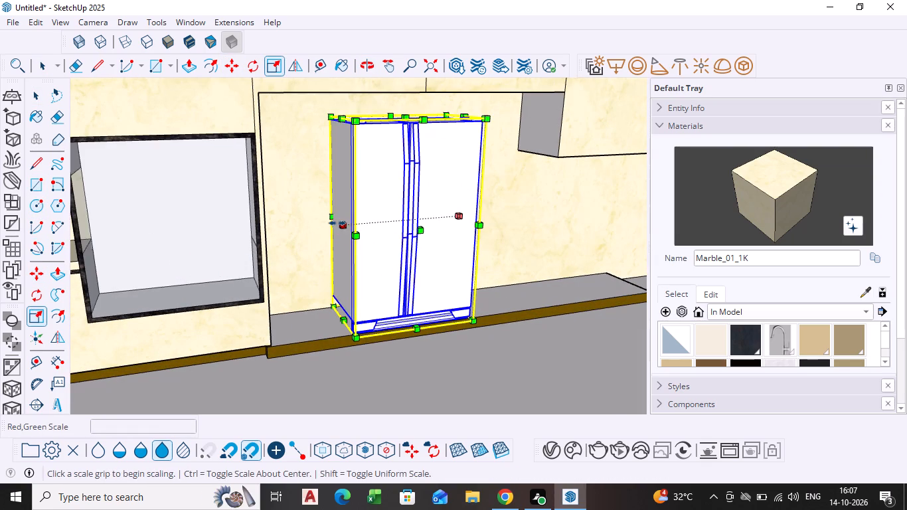
pyautogui.click(339, 223)
pyautogui.click(278, 220)
# Scale the fridge wider from its side facing away from the oven unit, along the red axis.
pyautogui.scroll(-1, 529, 218)
pyautogui.moveTo(529, 218); pyautogui.dragTo(333, 258, button='middle')
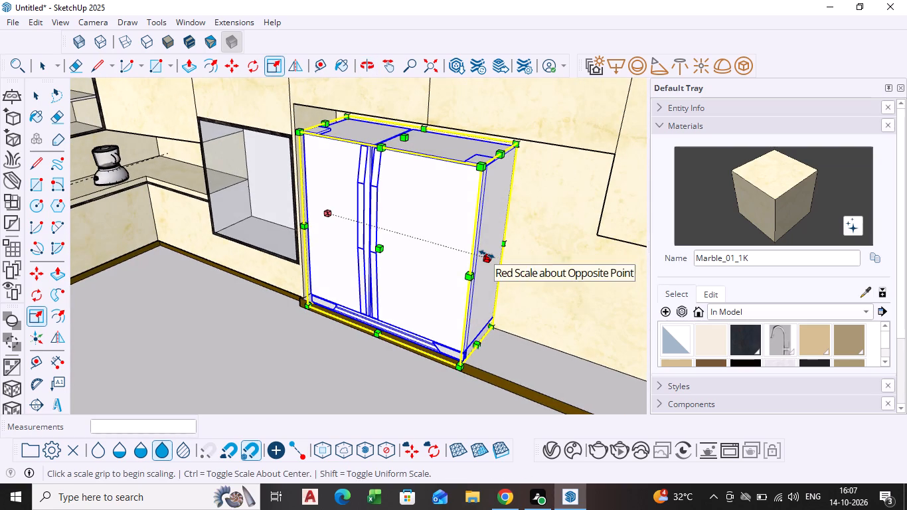
pyautogui.click(487, 254)
pyautogui.click(557, 259)
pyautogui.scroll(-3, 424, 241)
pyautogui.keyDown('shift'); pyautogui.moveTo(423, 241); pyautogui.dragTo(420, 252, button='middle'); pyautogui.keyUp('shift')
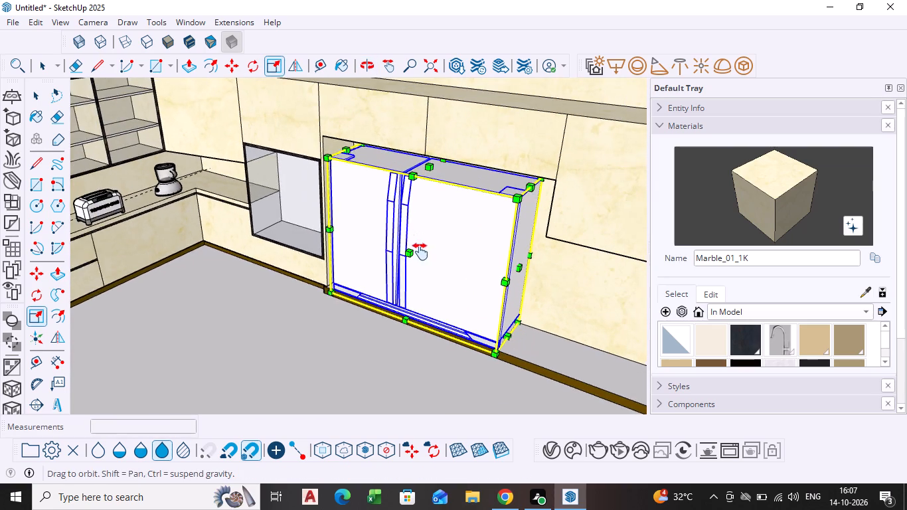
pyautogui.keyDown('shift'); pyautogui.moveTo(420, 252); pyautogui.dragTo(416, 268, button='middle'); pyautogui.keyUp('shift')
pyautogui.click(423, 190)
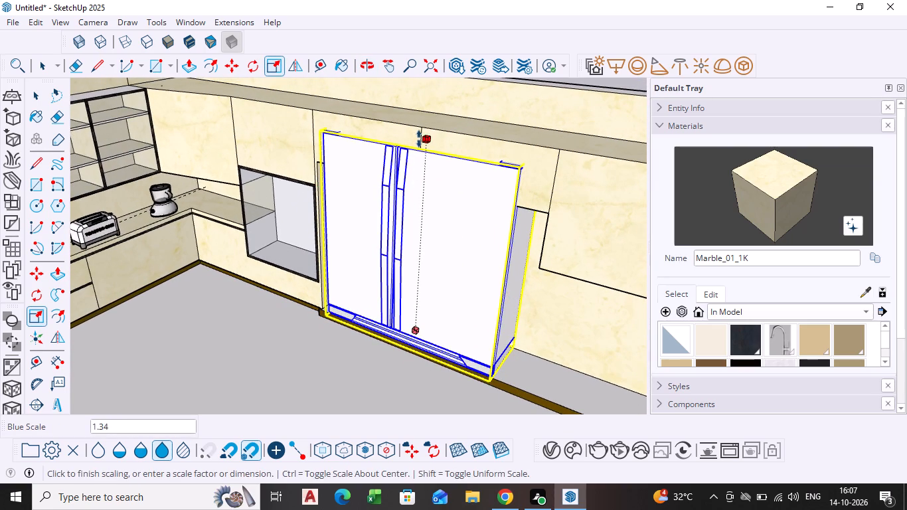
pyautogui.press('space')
# Scale the fridge narrower from its side facing away from the oven unit, keeping the oven-unit side in place.
pyautogui.scroll(-1, 401, 270)
pyautogui.moveTo(399, 272); pyautogui.dragTo(378, 296, button='middle')
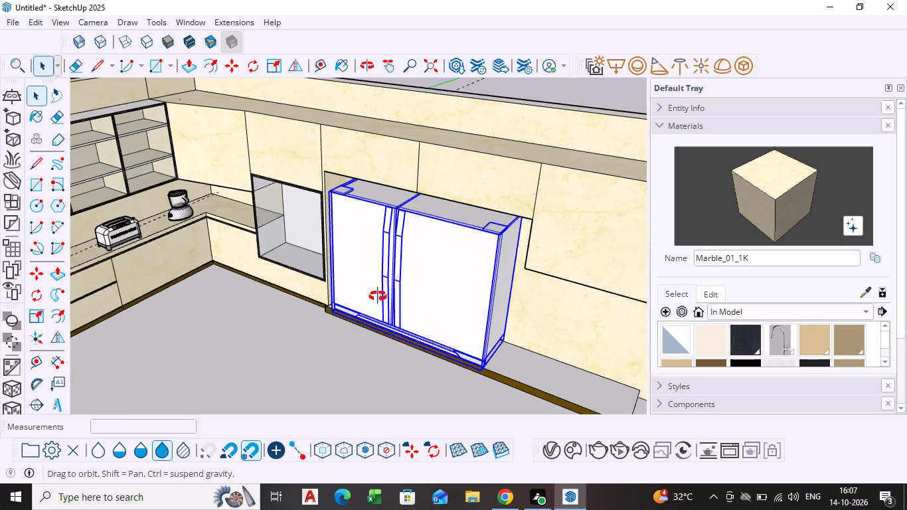
pyautogui.moveTo(378, 296); pyautogui.dragTo(365, 313, button='middle')
pyautogui.click(482, 332)
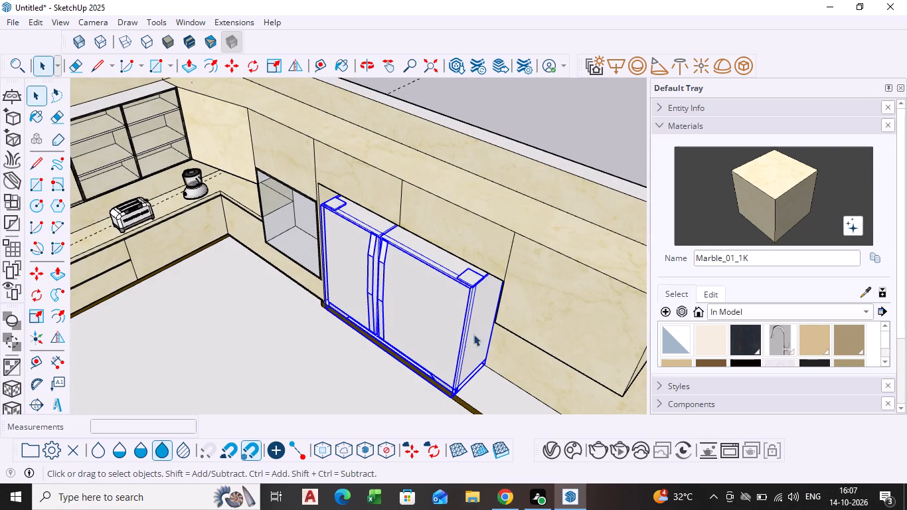
pyautogui.scroll(-1, 384, 346)
pyautogui.moveTo(376, 343); pyautogui.dragTo(396, 269, button='middle')
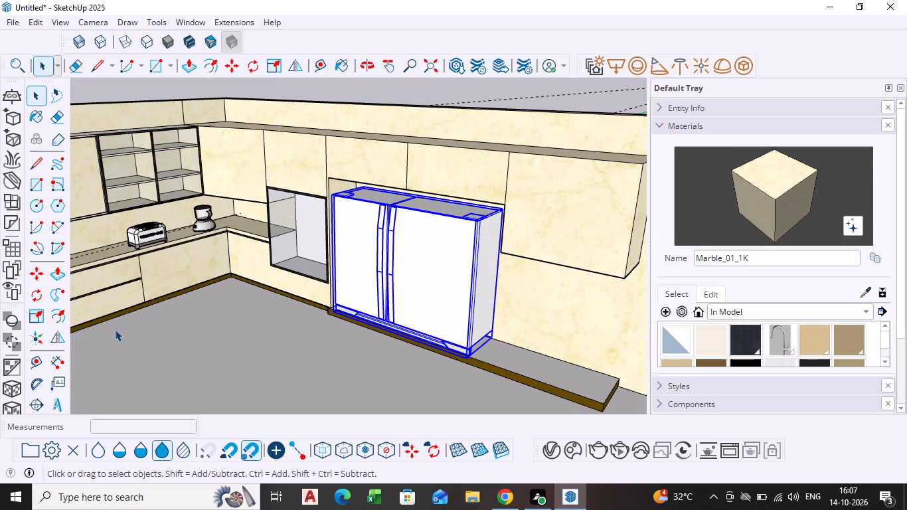
pyautogui.click(33, 320)
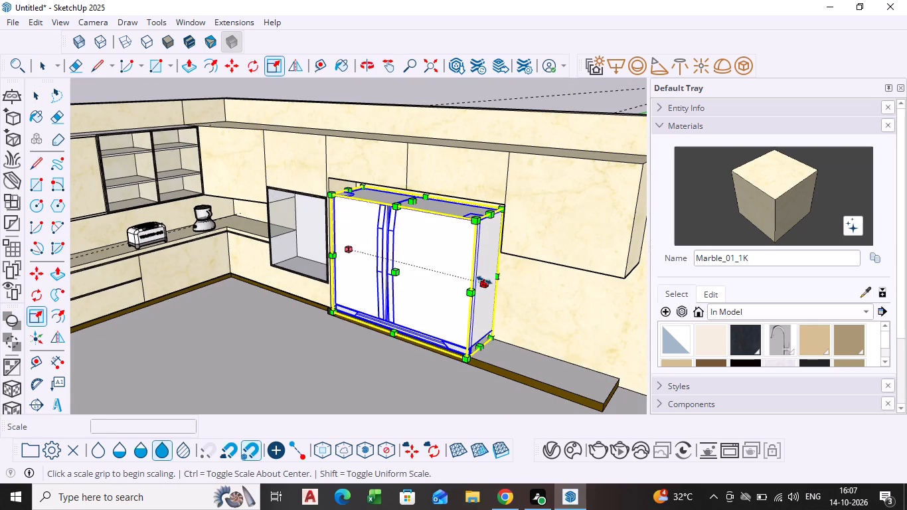
pyautogui.click(485, 282)
pyautogui.click(449, 266)
pyautogui.press('space')
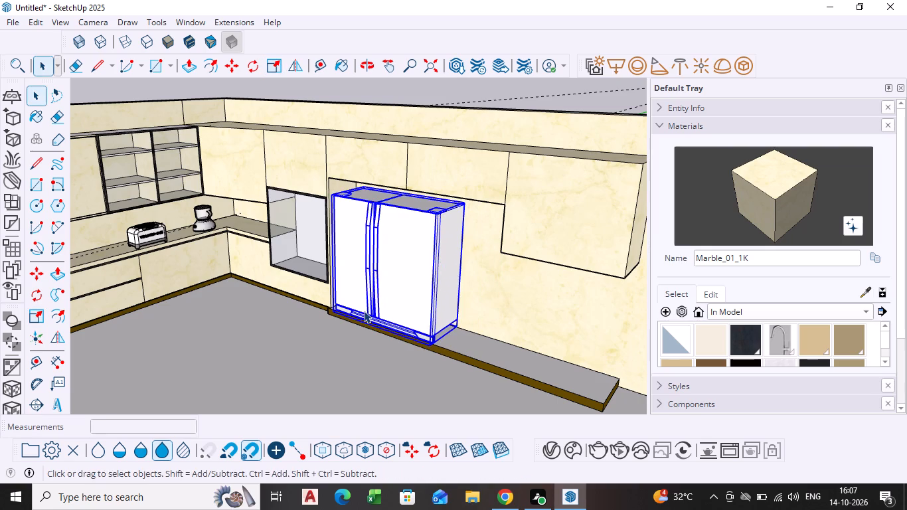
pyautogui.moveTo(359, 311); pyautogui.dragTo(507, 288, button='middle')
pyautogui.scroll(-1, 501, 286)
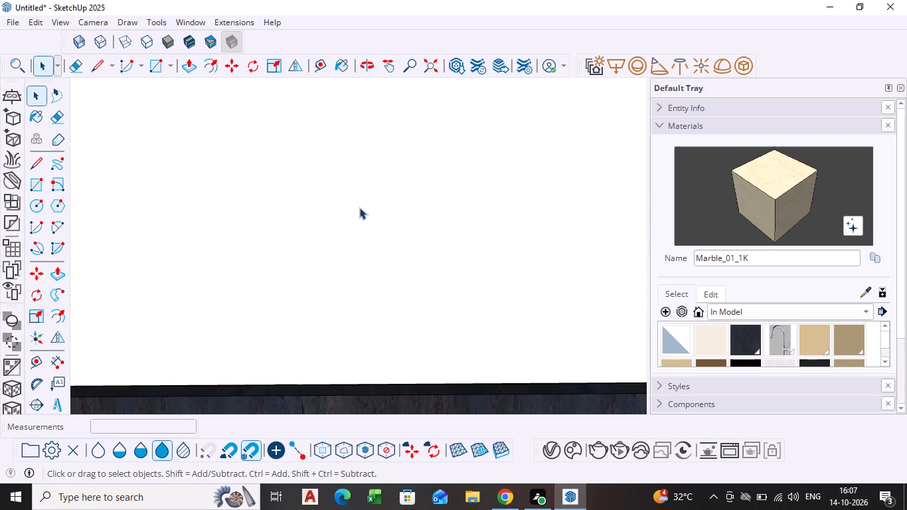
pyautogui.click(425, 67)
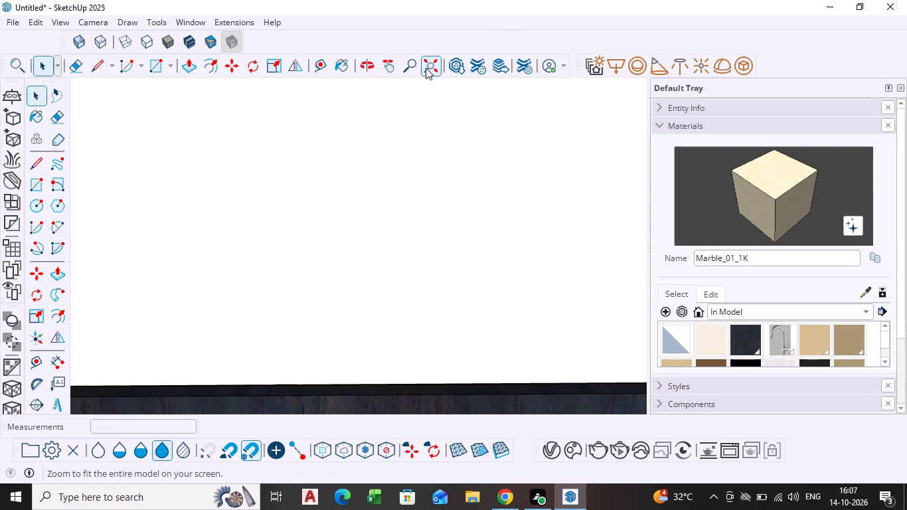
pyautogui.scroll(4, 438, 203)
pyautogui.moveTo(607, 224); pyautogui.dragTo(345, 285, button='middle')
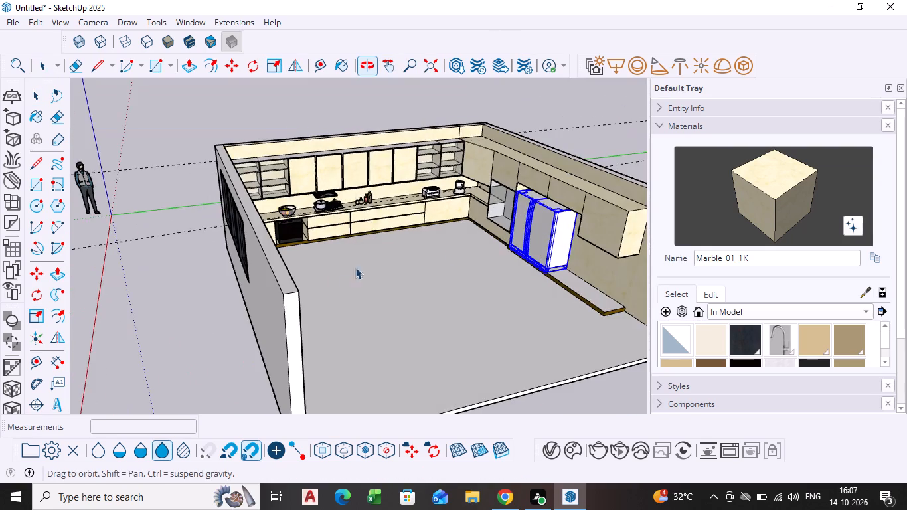
# Scale the fridge taller along the blue axis by about 1.12, up to the cabinet panels above it.
pyautogui.scroll(4, 520, 248)
pyautogui.keyDown('shift'); pyautogui.moveTo(521, 247); pyautogui.dragTo(442, 282, button='middle'); pyautogui.keyUp('shift')
pyautogui.scroll(3, 454, 250)
pyautogui.moveTo(463, 236); pyautogui.dragTo(460, 222, button='middle')
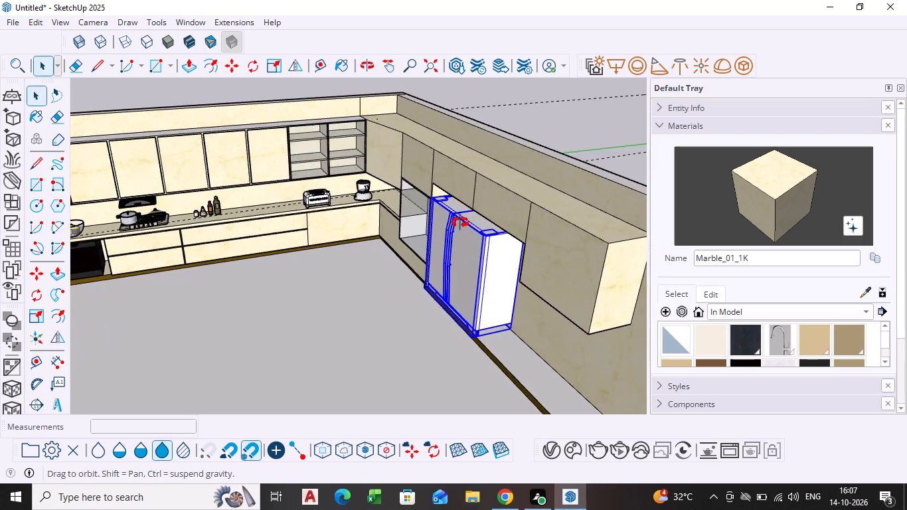
pyautogui.moveTo(460, 222); pyautogui.dragTo(481, 205, button='middle')
pyautogui.scroll(9, 468, 192)
pyautogui.click(473, 193)
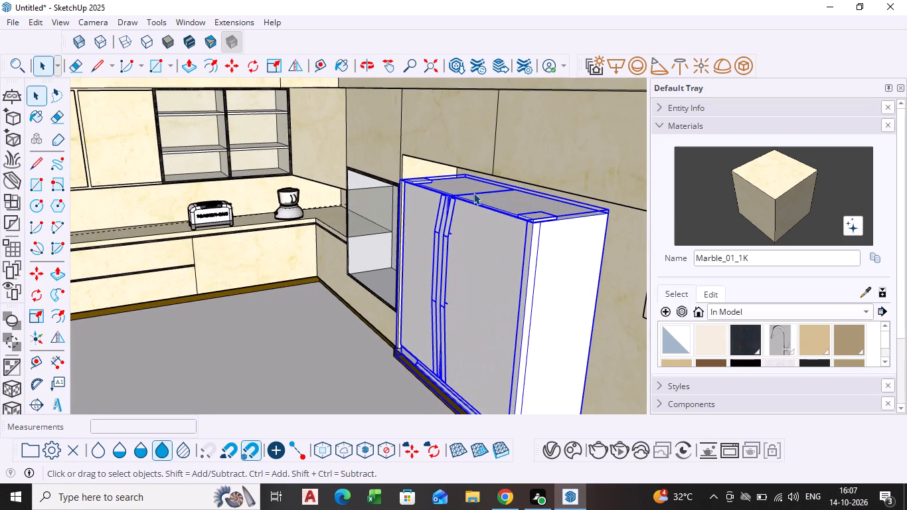
pyautogui.moveTo(473, 193); pyautogui.dragTo(527, 191, button='middle')
pyautogui.scroll(1, 522, 196)
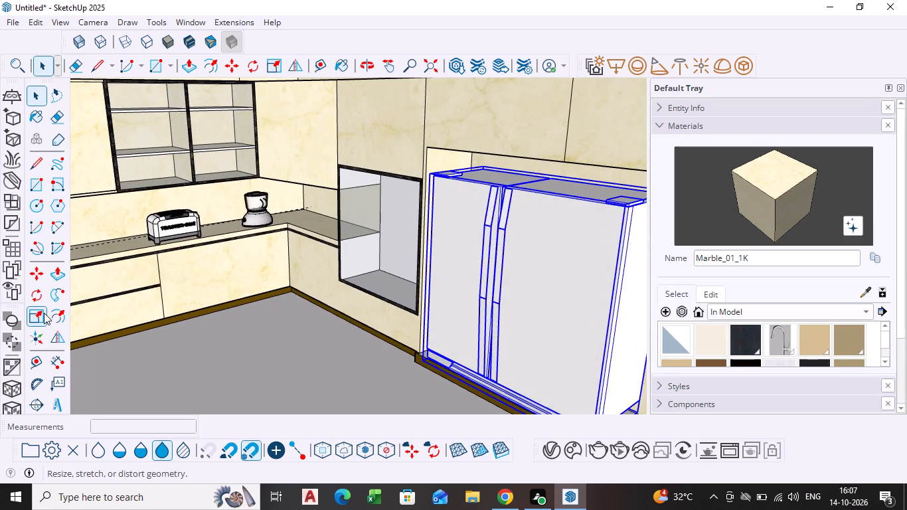
pyautogui.click(44, 313)
pyautogui.click(541, 185)
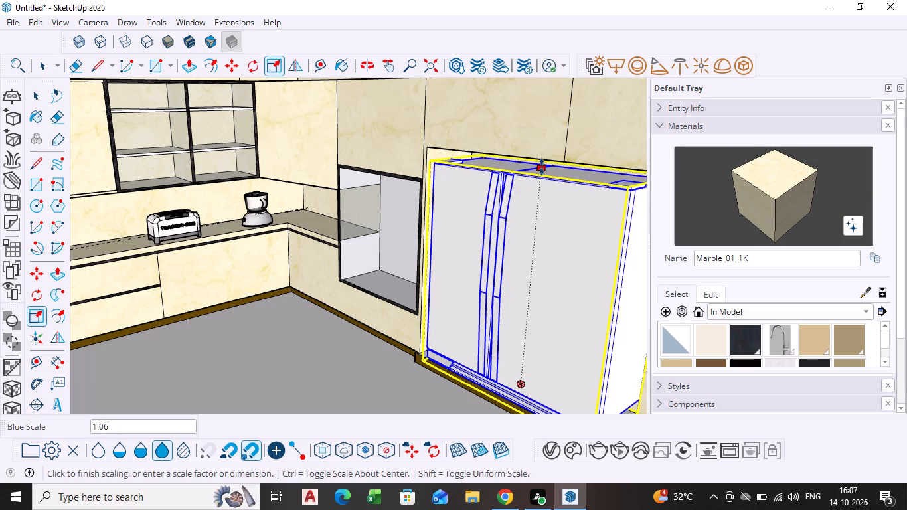
pyautogui.click(542, 161)
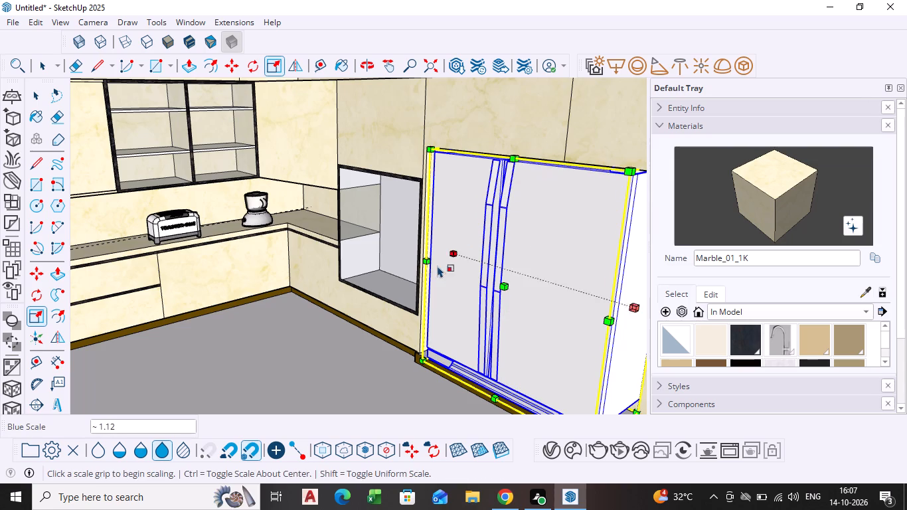
pyautogui.press('space')
pyautogui.click(341, 273)
# Examine the fridge in its bay and the overall furnished kitchen from several angles.
pyautogui.scroll(-4, 386, 270)
pyautogui.scroll(-3, 555, 287)
pyautogui.moveTo(555, 287); pyautogui.dragTo(554, 287, button='middle')
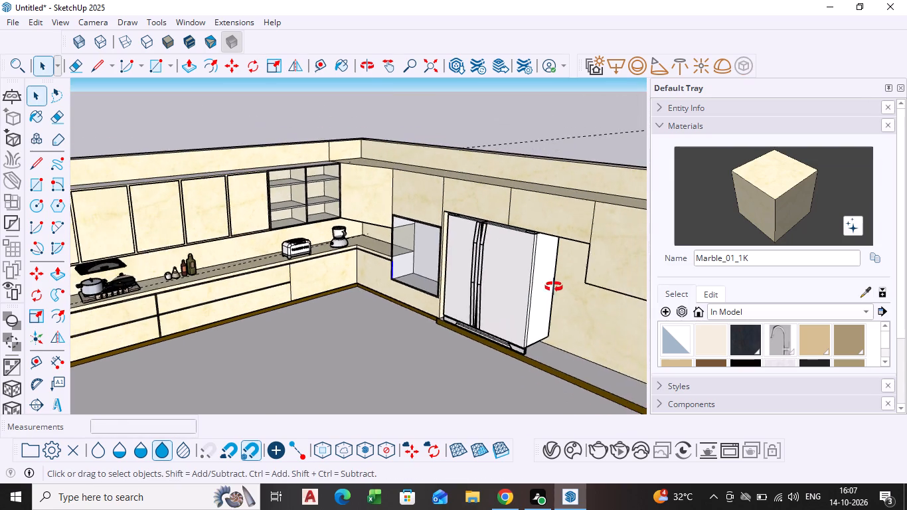
pyautogui.moveTo(554, 287); pyautogui.dragTo(533, 290, button='middle')
pyautogui.scroll(-1, 405, 306)
pyautogui.keyDown('shift'); pyautogui.moveTo(392, 301); pyautogui.dragTo(404, 282, button='middle'); pyautogui.keyUp('shift')
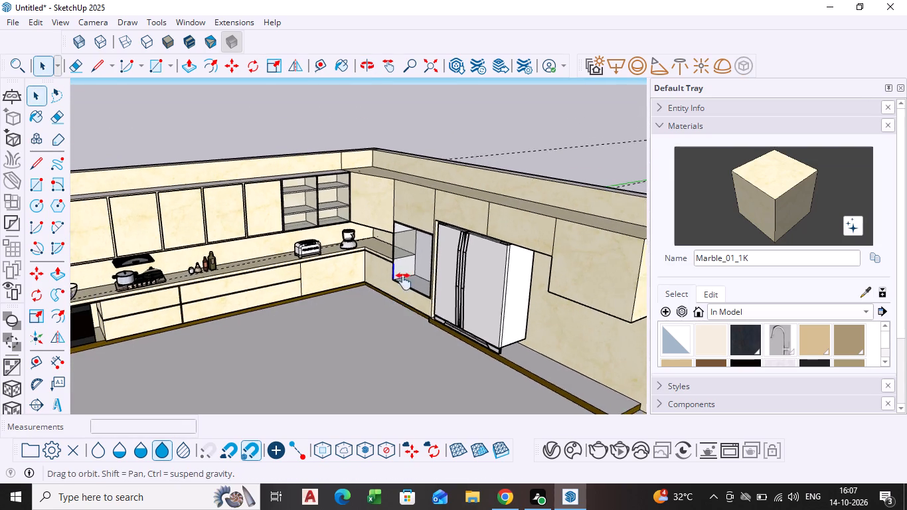
pyautogui.keyDown('shift'); pyautogui.moveTo(404, 282); pyautogui.dragTo(464, 262, button='middle'); pyautogui.keyUp('shift')
pyautogui.scroll(-4, 448, 264)
pyautogui.moveTo(432, 294); pyautogui.dragTo(280, 301, button='middle')
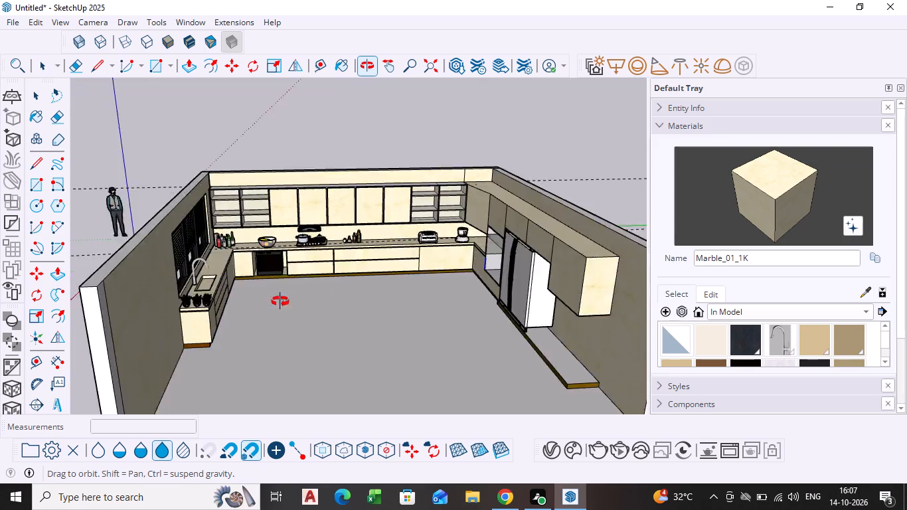
pyautogui.moveTo(280, 301); pyautogui.dragTo(274, 294, button='middle')
pyautogui.scroll(2, 278, 294)
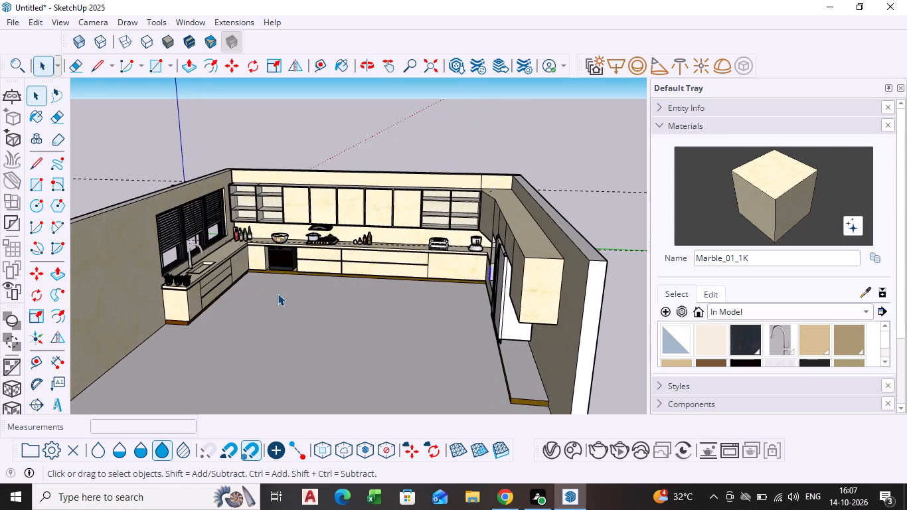
pyautogui.scroll(1, 278, 294)
pyautogui.keyDown('shift'); pyautogui.moveTo(276, 294); pyautogui.dragTo(260, 292, button='middle'); pyautogui.keyUp('shift')
pyautogui.moveTo(267, 294); pyautogui.dragTo(268, 295, button='middle')
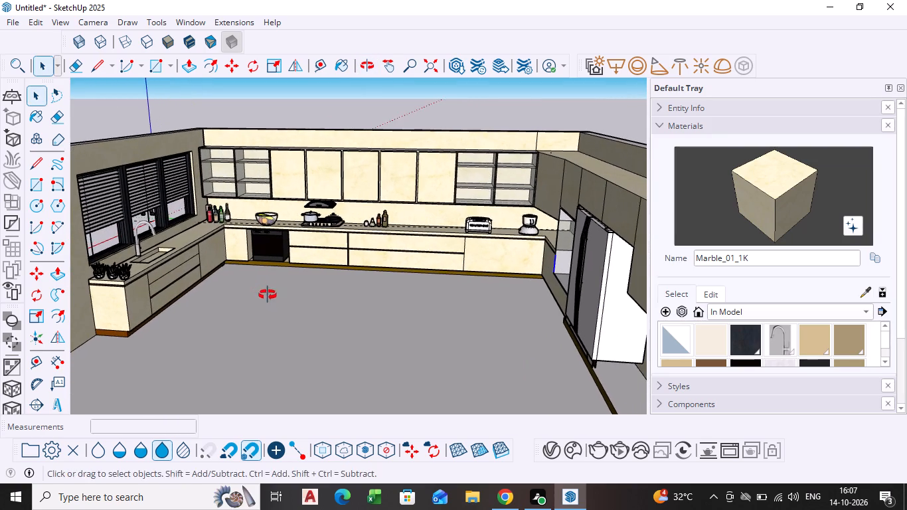
pyautogui.moveTo(268, 295); pyautogui.dragTo(294, 305, button='middle')
pyautogui.scroll(3, 288, 301)
pyautogui.scroll(-1, 288, 301)
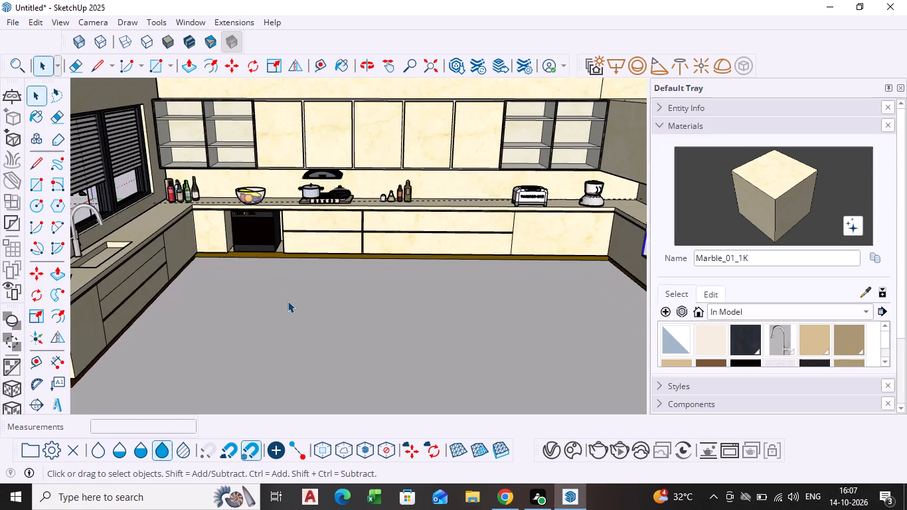
pyautogui.scroll(-1, 288, 301)
pyautogui.press('space')
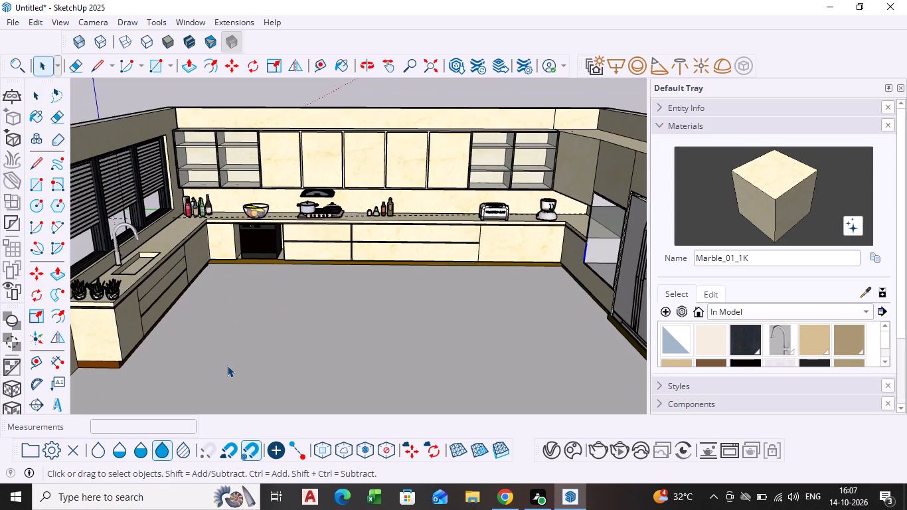
pyautogui.click(227, 365)
pyautogui.click(315, 100)
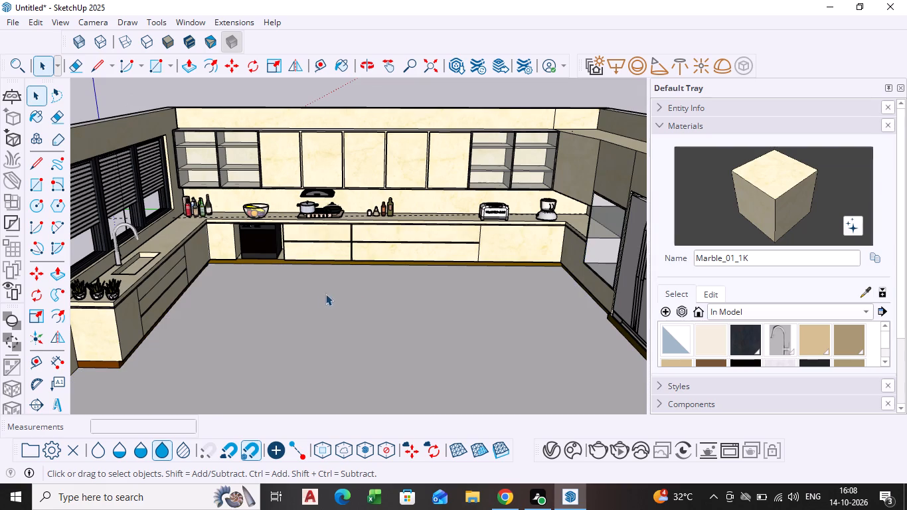
# Draw a ceiling rectangle across the tops of the kitchen walls, about 25' 10" by 28' 8".
pyautogui.scroll(-3, 364, 276)
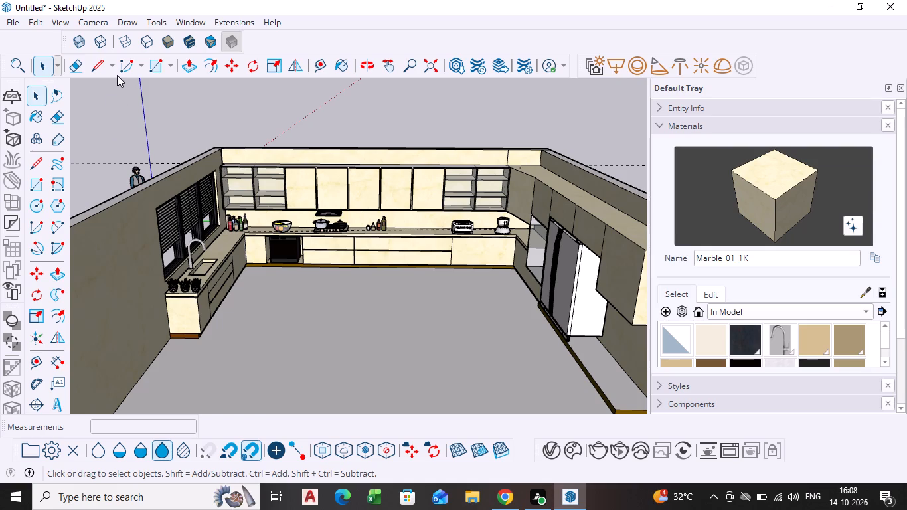
pyautogui.scroll(-1, 291, 204)
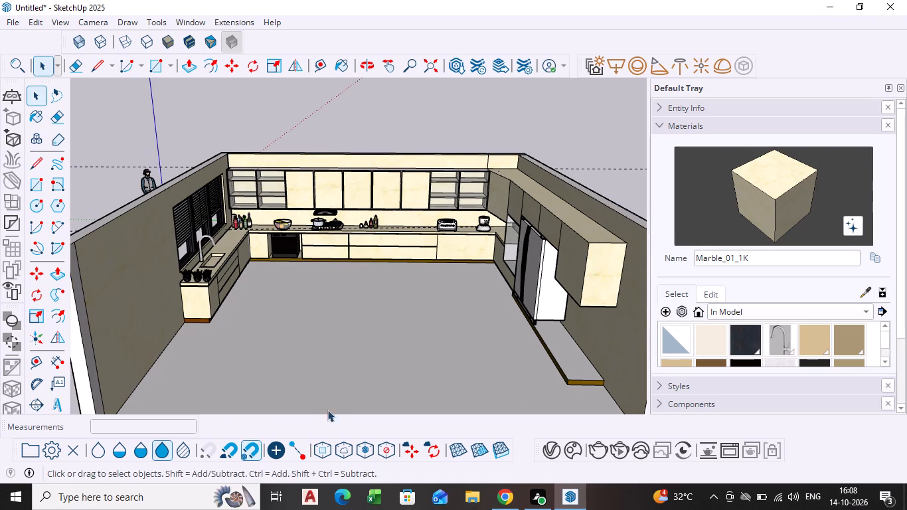
pyautogui.scroll(-2, 338, 416)
pyautogui.keyDown('shift'); pyautogui.moveTo(337, 416); pyautogui.dragTo(305, 371, button='middle'); pyautogui.keyUp('shift')
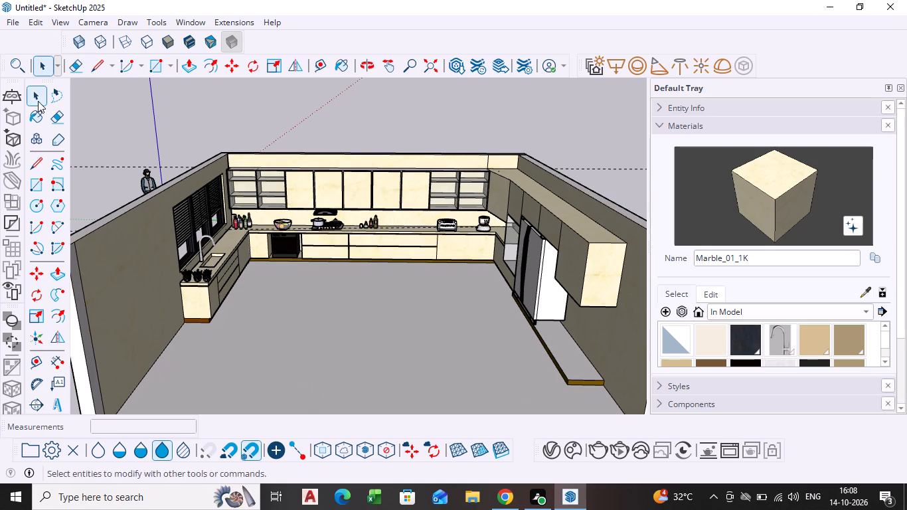
pyautogui.click(157, 67)
pyautogui.moveTo(218, 165); pyautogui.dragTo(217, 167, button='middle')
pyautogui.scroll(-1, 217, 166)
pyautogui.moveTo(217, 167); pyautogui.dragTo(226, 270, button='middle')
pyautogui.scroll(3, 206, 115)
pyautogui.moveTo(205, 151); pyautogui.dragTo(212, 169)
pyautogui.scroll(-4, 353, 325)
pyautogui.scroll(-5, 430, 347)
pyautogui.moveTo(430, 346); pyautogui.dragTo(349, 250, button='middle')
pyautogui.click(440, 276)
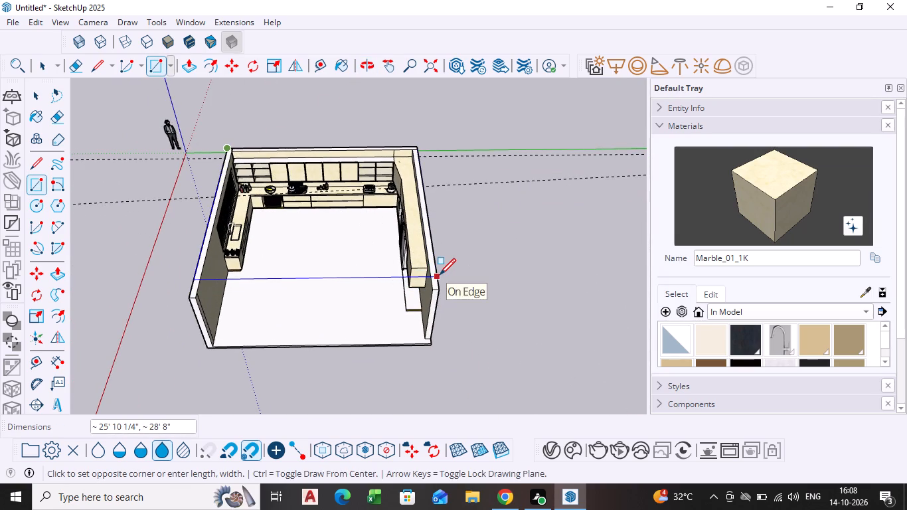
# Reverse the face of the new ceiling as seen from inside the kitchen.
pyautogui.moveTo(358, 296); pyautogui.dragTo(369, 155, button='middle')
pyautogui.scroll(4, 353, 169)
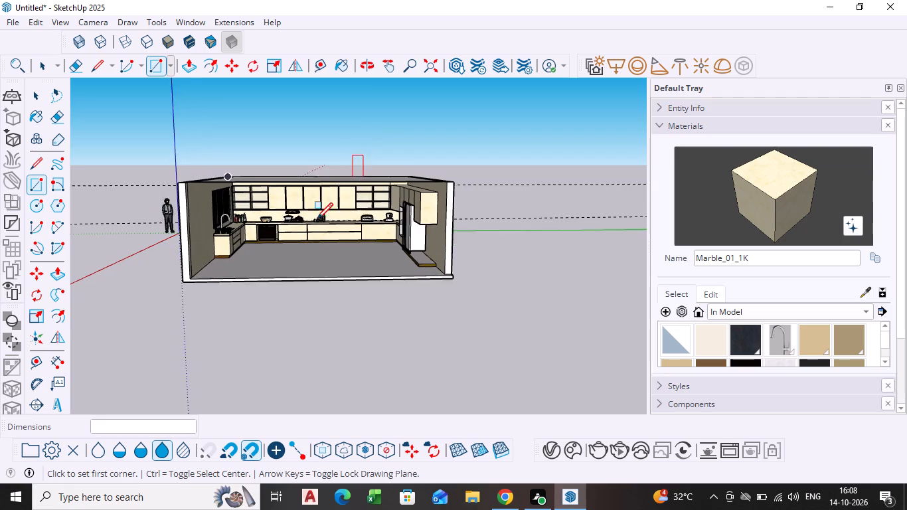
pyautogui.moveTo(311, 211); pyautogui.dragTo(315, 172, button='middle')
pyautogui.scroll(6, 287, 171)
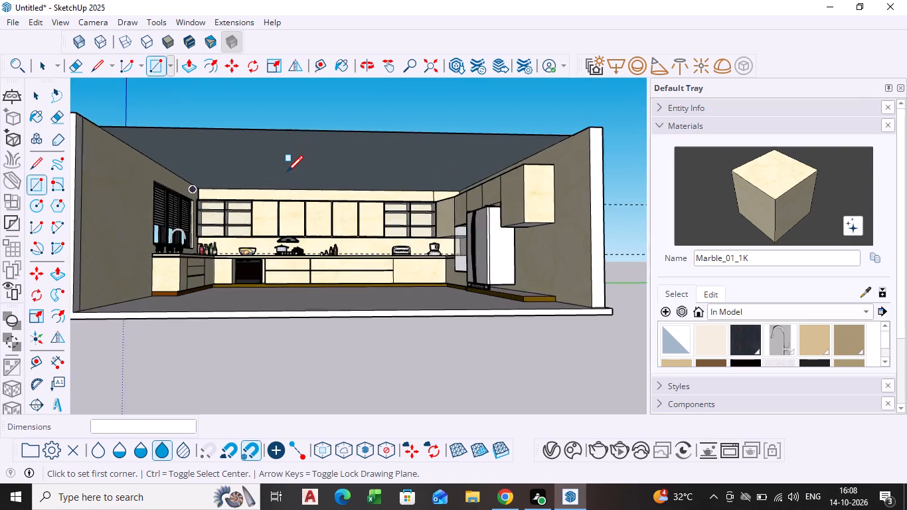
pyautogui.moveTo(287, 173); pyautogui.dragTo(283, 161, button='middle')
pyautogui.press('space')
pyautogui.scroll(4, 278, 218)
pyautogui.scroll(-1, 278, 218)
pyautogui.moveTo(278, 218); pyautogui.dragTo(277, 226, button='middle')
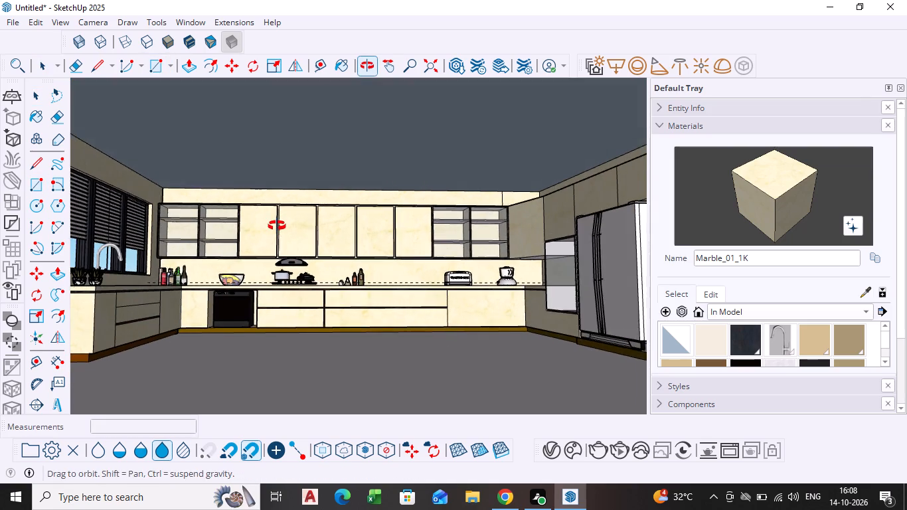
pyautogui.moveTo(277, 226); pyautogui.dragTo(277, 226, button='middle')
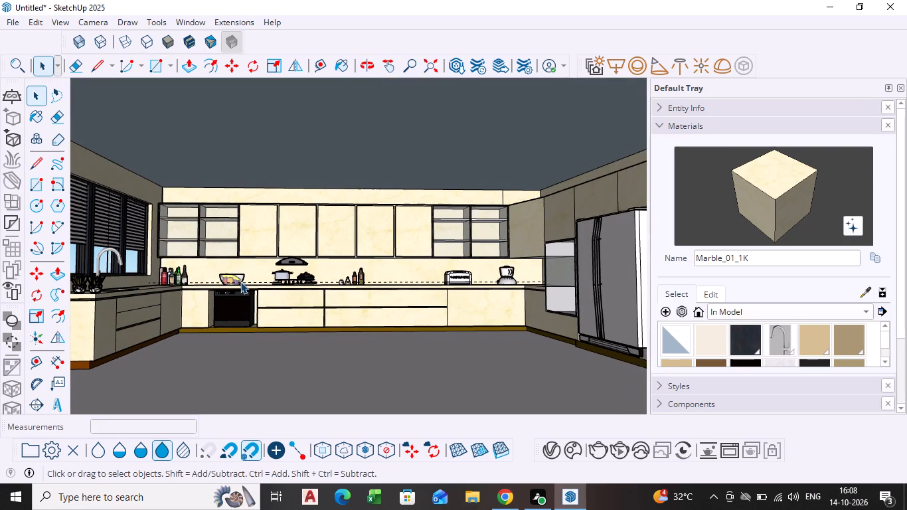
pyautogui.scroll(1, 240, 282)
pyautogui.click(291, 129)
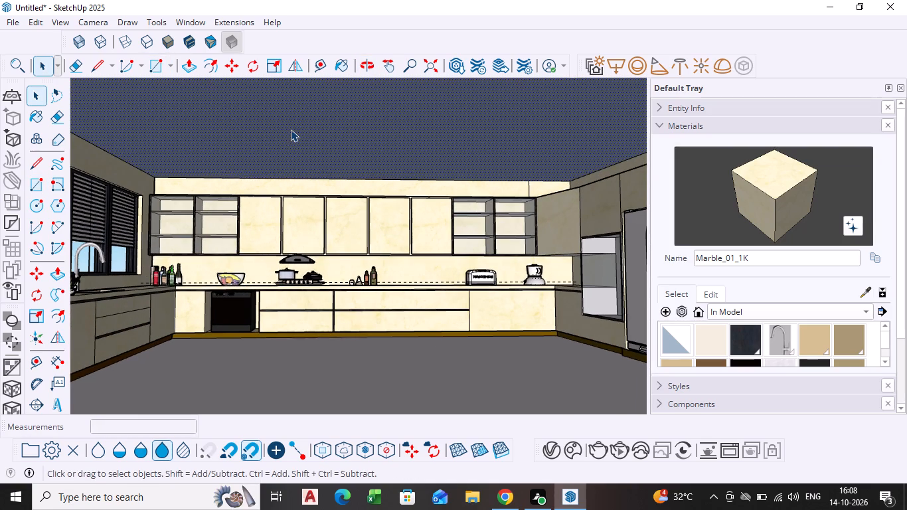
pyautogui.rightClick(291, 129)
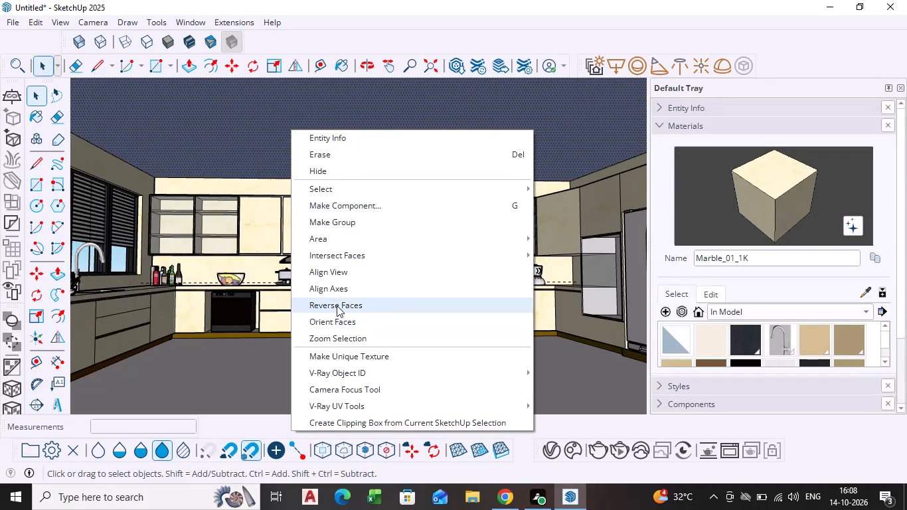
pyautogui.click(337, 302)
pyautogui.click(423, 390)
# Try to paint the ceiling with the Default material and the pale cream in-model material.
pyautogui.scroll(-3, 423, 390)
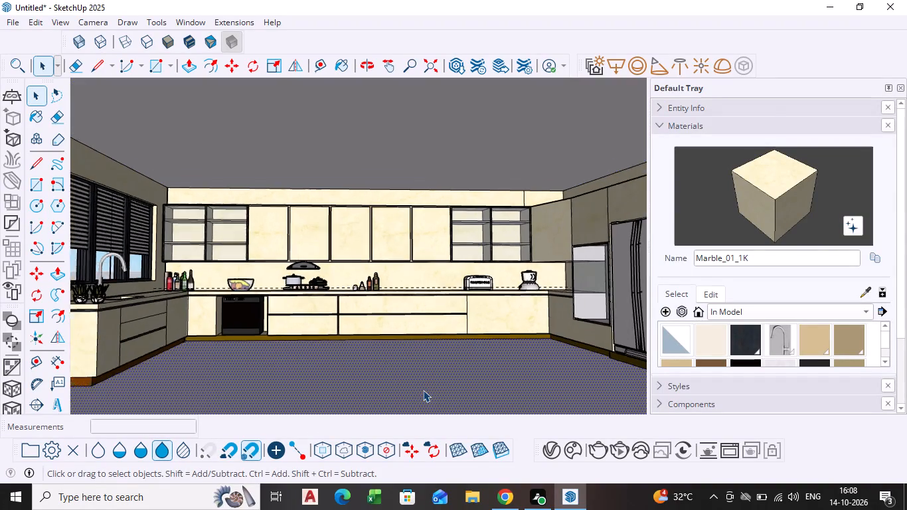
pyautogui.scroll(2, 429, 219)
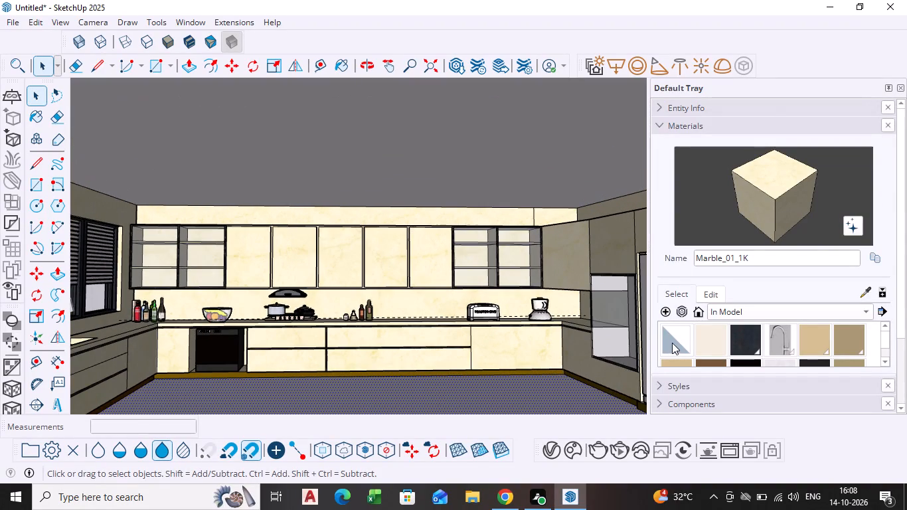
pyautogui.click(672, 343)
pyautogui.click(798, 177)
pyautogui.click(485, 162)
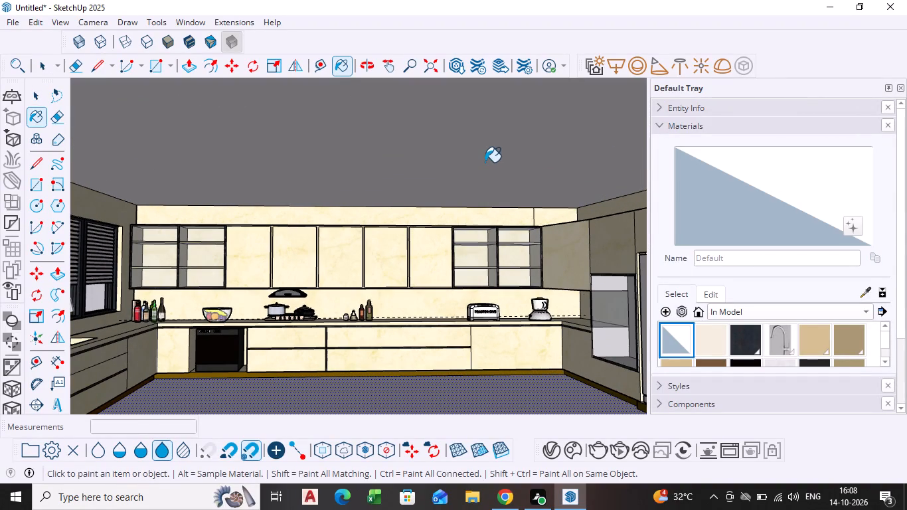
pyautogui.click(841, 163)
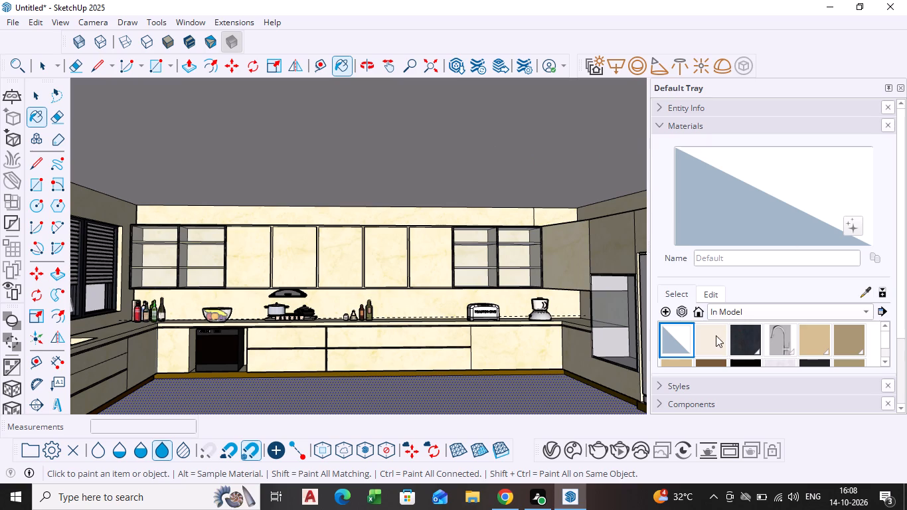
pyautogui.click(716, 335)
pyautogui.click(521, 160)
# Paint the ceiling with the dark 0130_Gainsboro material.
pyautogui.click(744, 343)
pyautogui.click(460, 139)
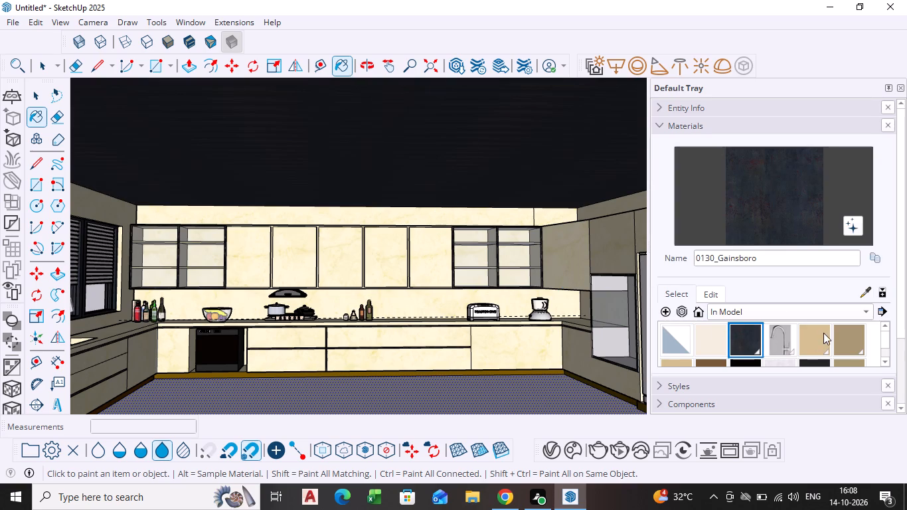
# Paint the ceiling with the in-model <Glass Block 12in> material.
pyautogui.scroll(-3, 837, 334)
pyautogui.scroll(2, 801, 347)
pyautogui.scroll(-2, 792, 347)
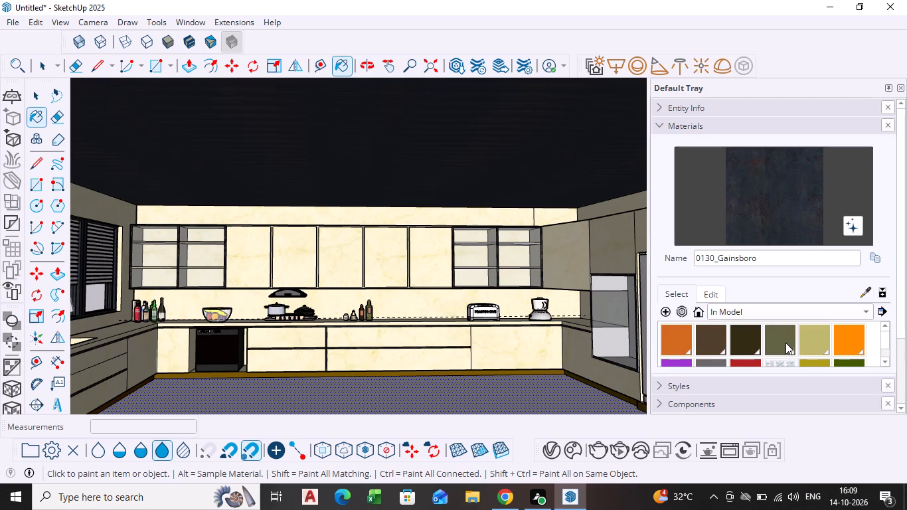
pyautogui.scroll(-1, 785, 343)
pyautogui.click(785, 343)
pyautogui.click(505, 145)
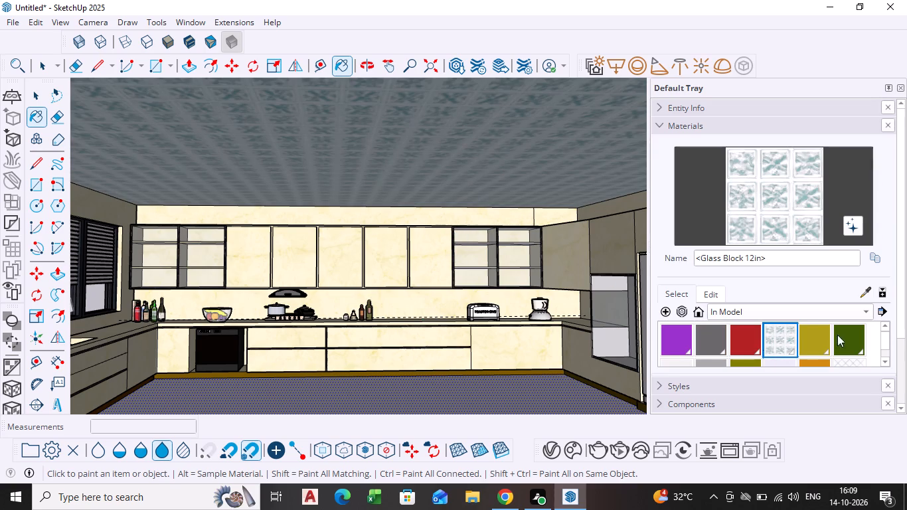
# Paint the two closed wall-cabinet doors nearest the range hood with the in-model balvenie1 material.
pyautogui.scroll(-2, 801, 342)
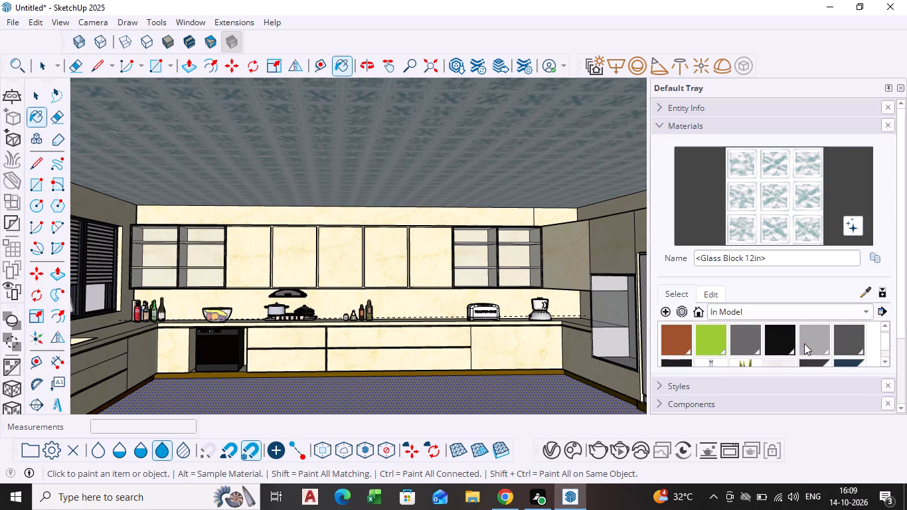
pyautogui.scroll(-4, 804, 343)
pyautogui.scroll(2, 804, 343)
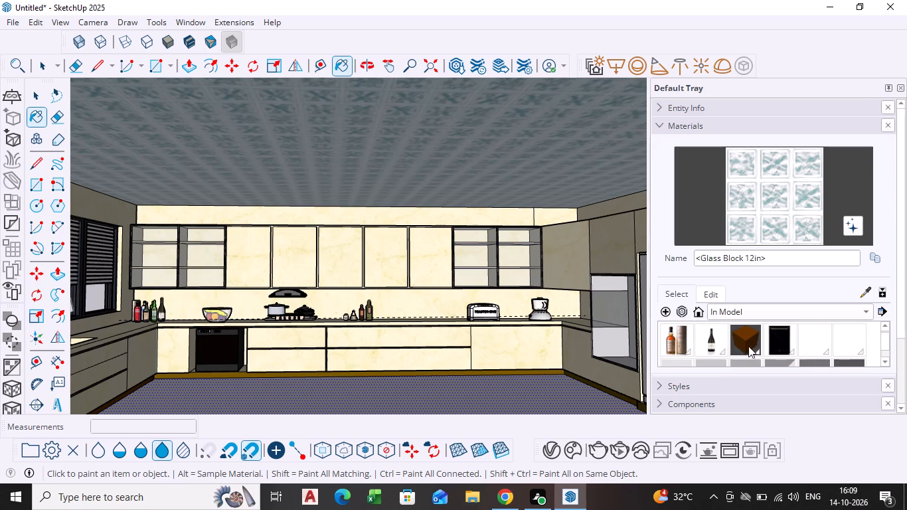
pyautogui.click(676, 341)
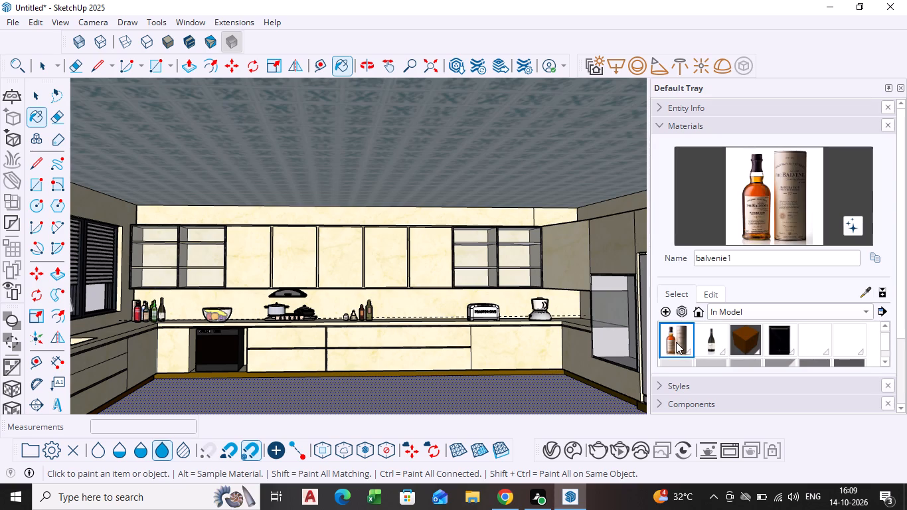
pyautogui.click(742, 216)
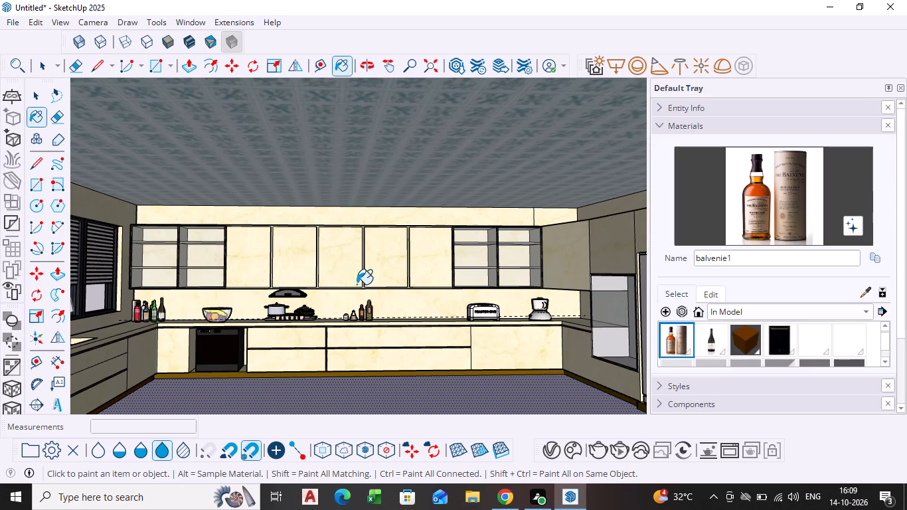
pyautogui.scroll(4, 357, 284)
pyautogui.click(351, 276)
pyautogui.moveTo(350, 276); pyautogui.dragTo(350, 276, button='middle')
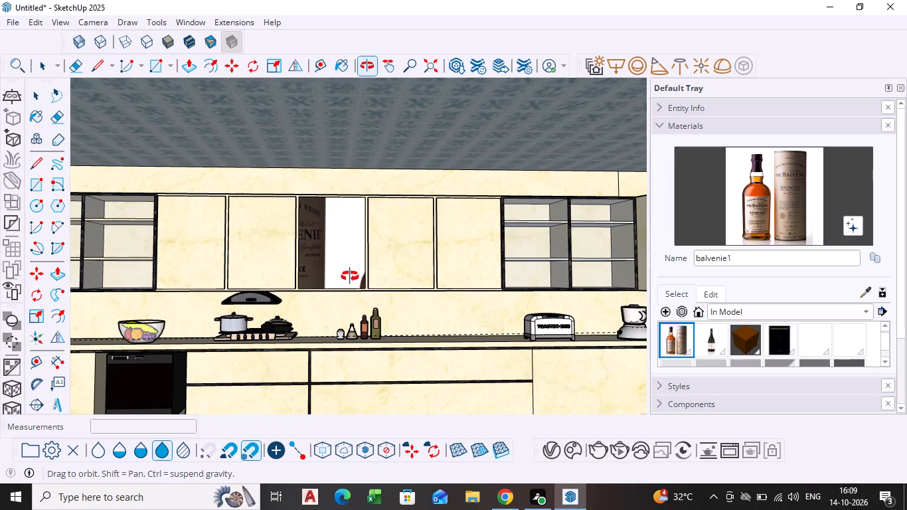
pyautogui.moveTo(350, 276); pyautogui.dragTo(346, 282, button='middle')
pyautogui.click(289, 252)
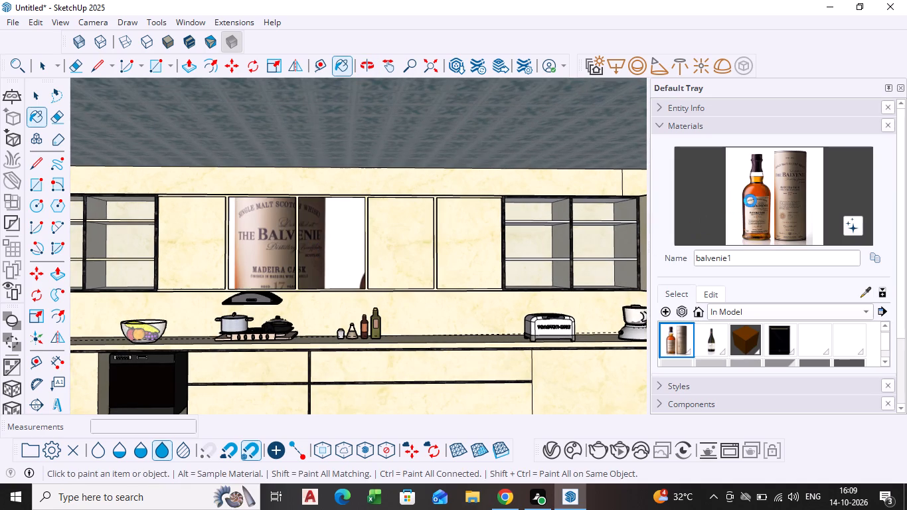
# Paint the remaining three closed wall-cabinet doors on the back wall with the balvenie1 material.
pyautogui.scroll(-2, 363, 328)
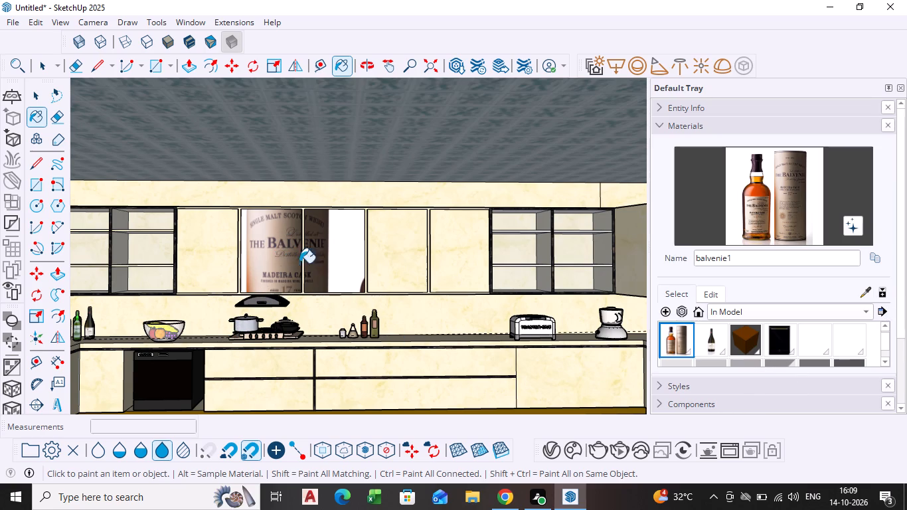
pyautogui.click(376, 261)
pyautogui.click(217, 261)
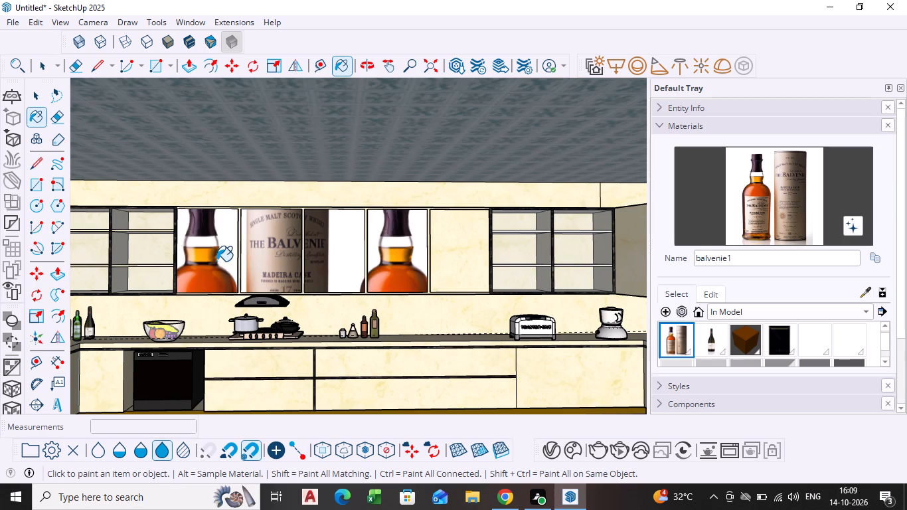
pyautogui.scroll(-3, 364, 324)
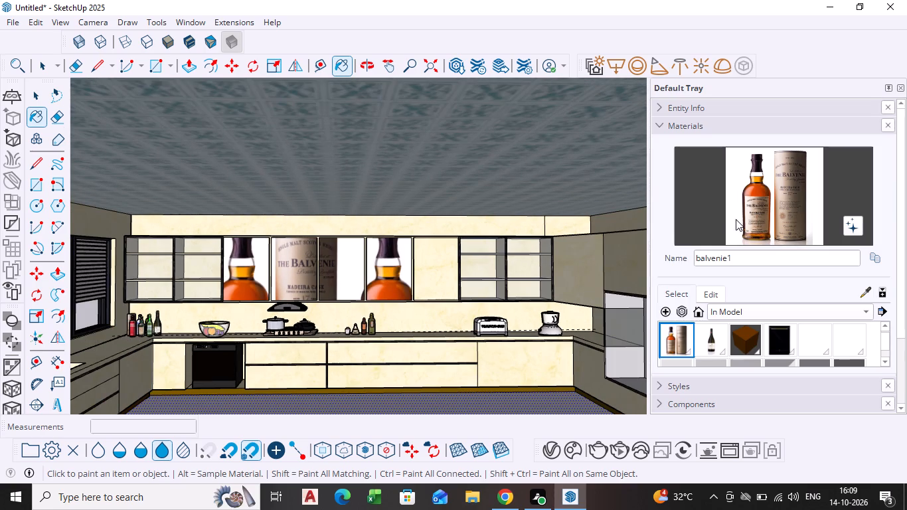
pyautogui.click(440, 263)
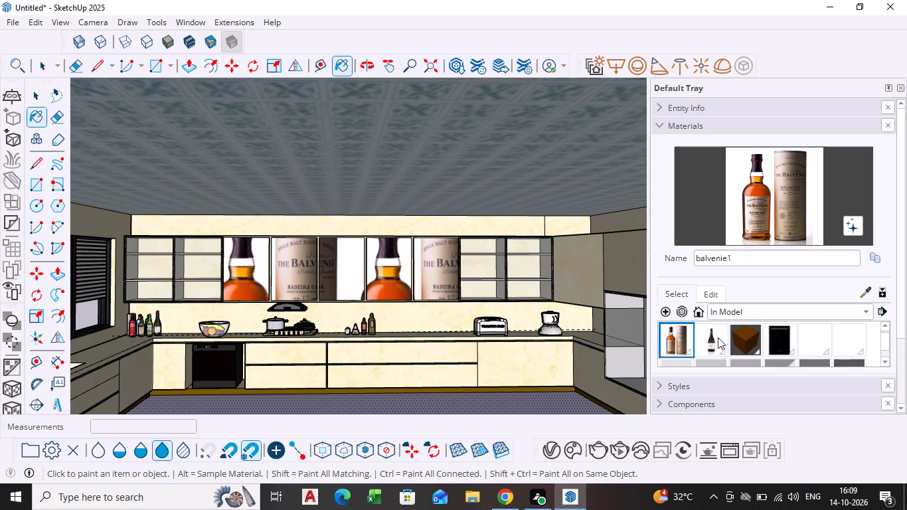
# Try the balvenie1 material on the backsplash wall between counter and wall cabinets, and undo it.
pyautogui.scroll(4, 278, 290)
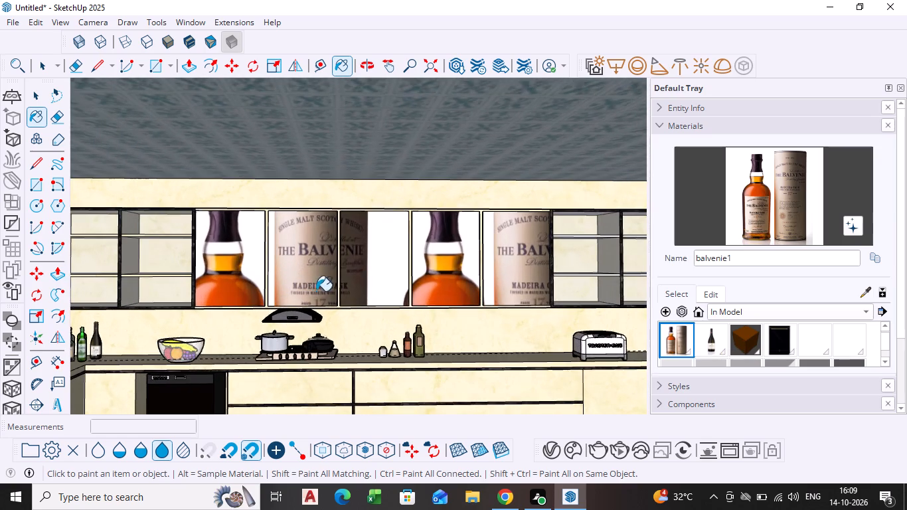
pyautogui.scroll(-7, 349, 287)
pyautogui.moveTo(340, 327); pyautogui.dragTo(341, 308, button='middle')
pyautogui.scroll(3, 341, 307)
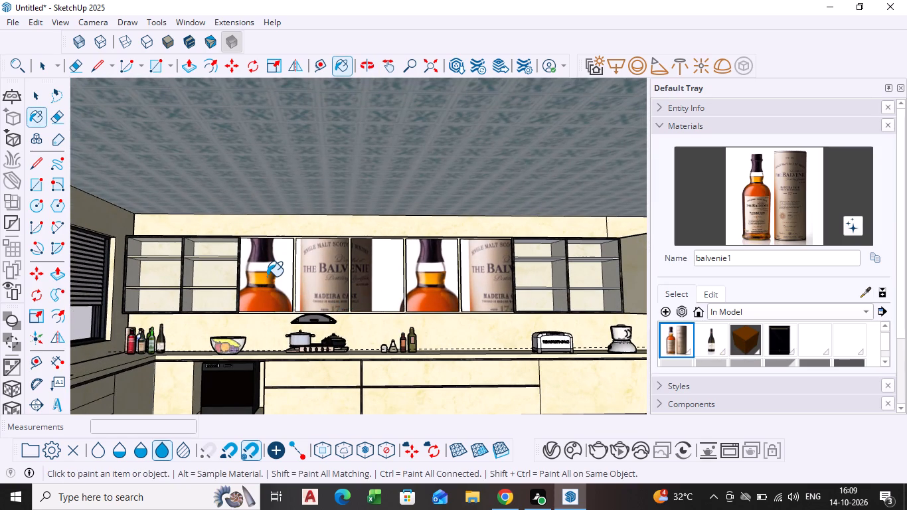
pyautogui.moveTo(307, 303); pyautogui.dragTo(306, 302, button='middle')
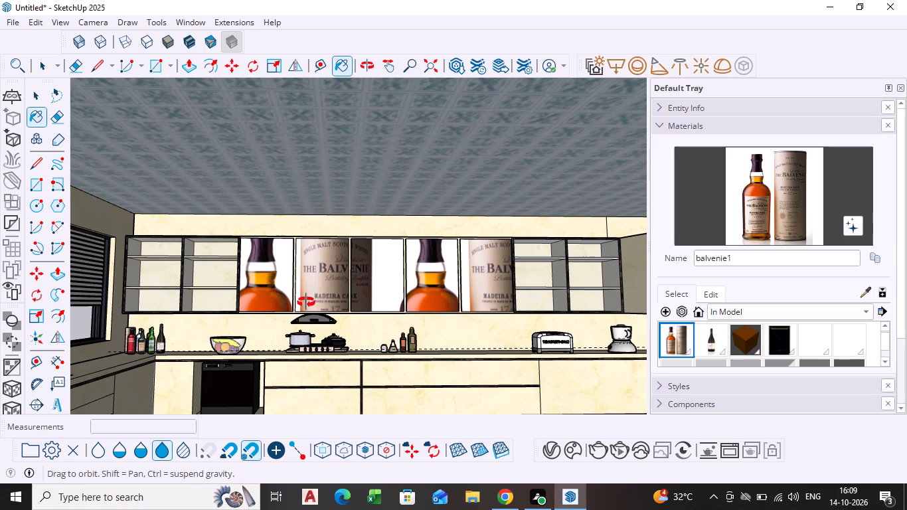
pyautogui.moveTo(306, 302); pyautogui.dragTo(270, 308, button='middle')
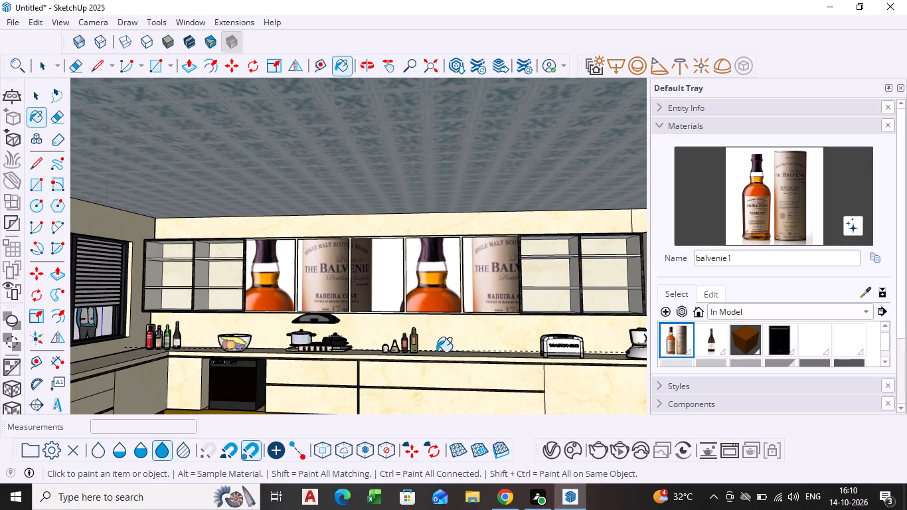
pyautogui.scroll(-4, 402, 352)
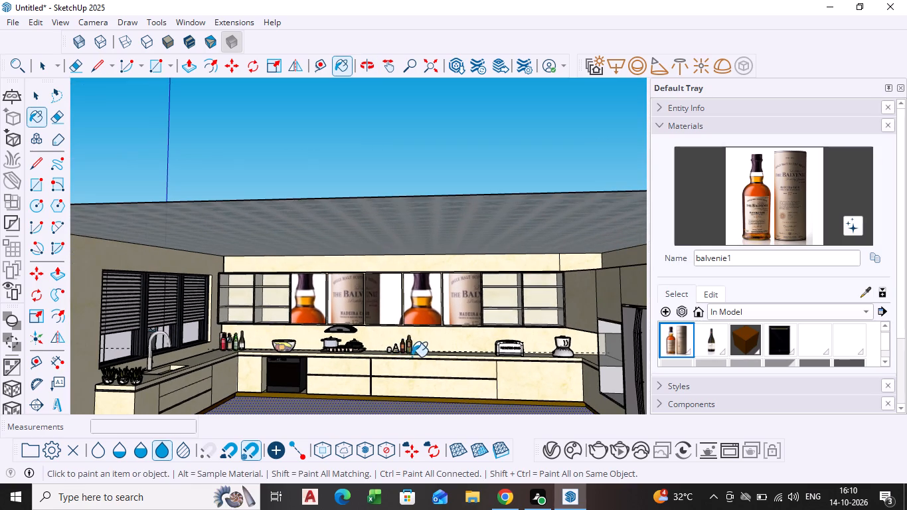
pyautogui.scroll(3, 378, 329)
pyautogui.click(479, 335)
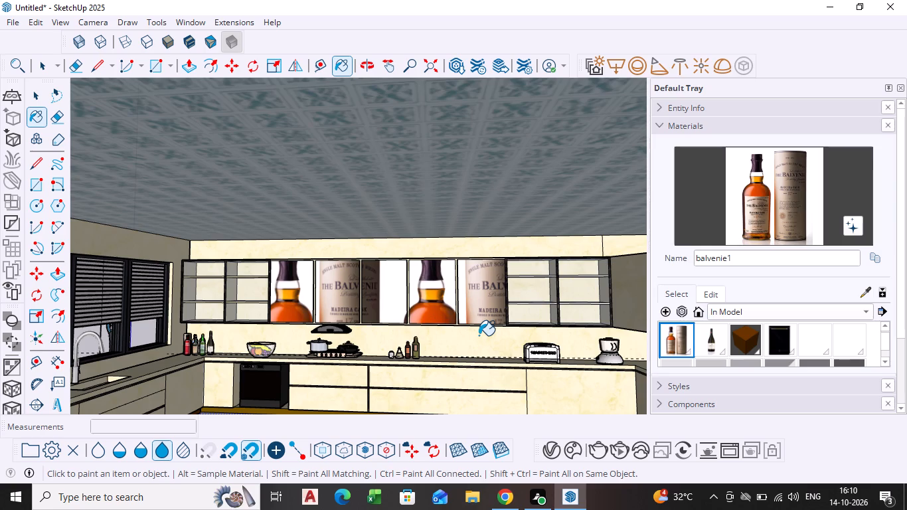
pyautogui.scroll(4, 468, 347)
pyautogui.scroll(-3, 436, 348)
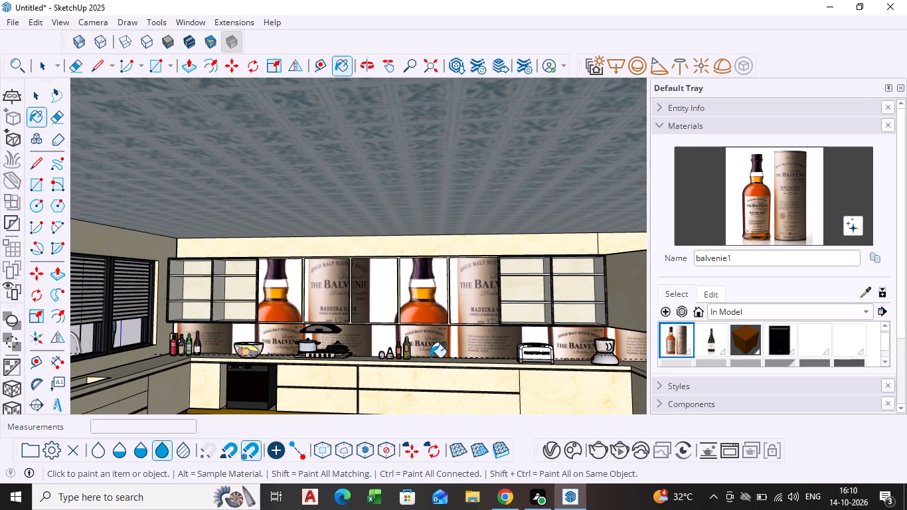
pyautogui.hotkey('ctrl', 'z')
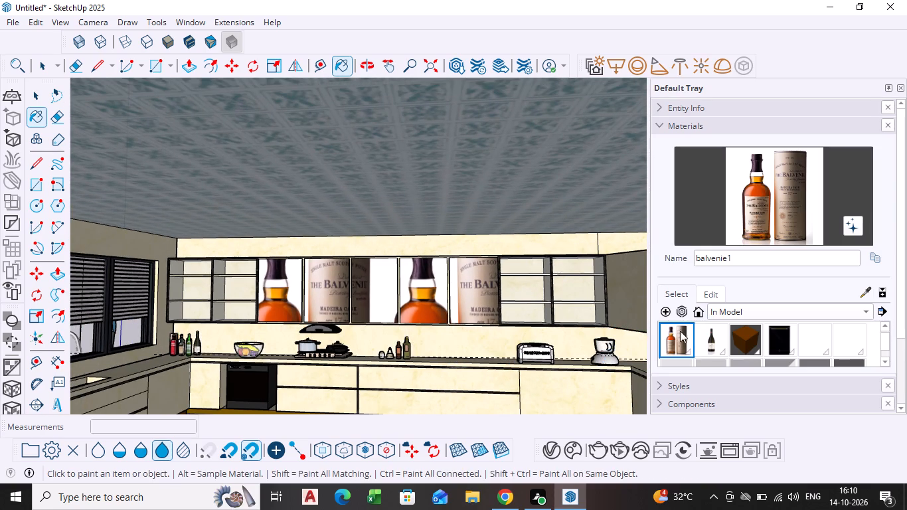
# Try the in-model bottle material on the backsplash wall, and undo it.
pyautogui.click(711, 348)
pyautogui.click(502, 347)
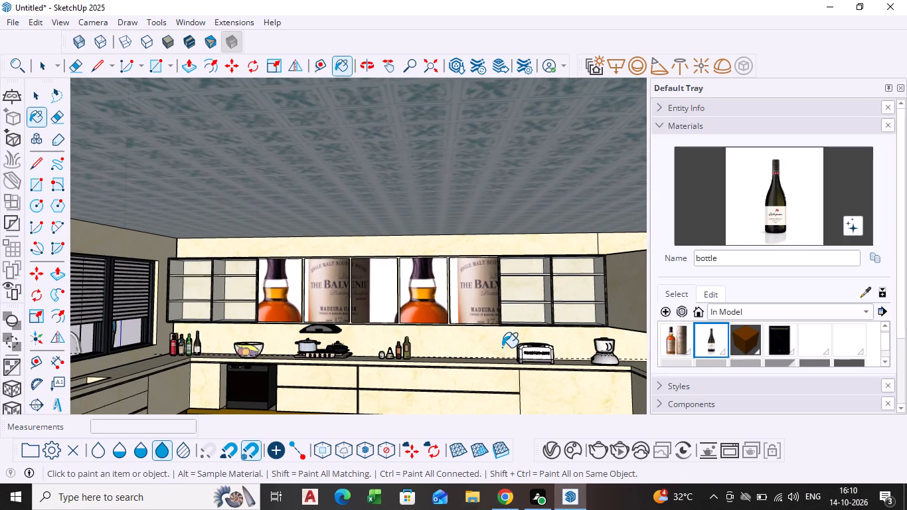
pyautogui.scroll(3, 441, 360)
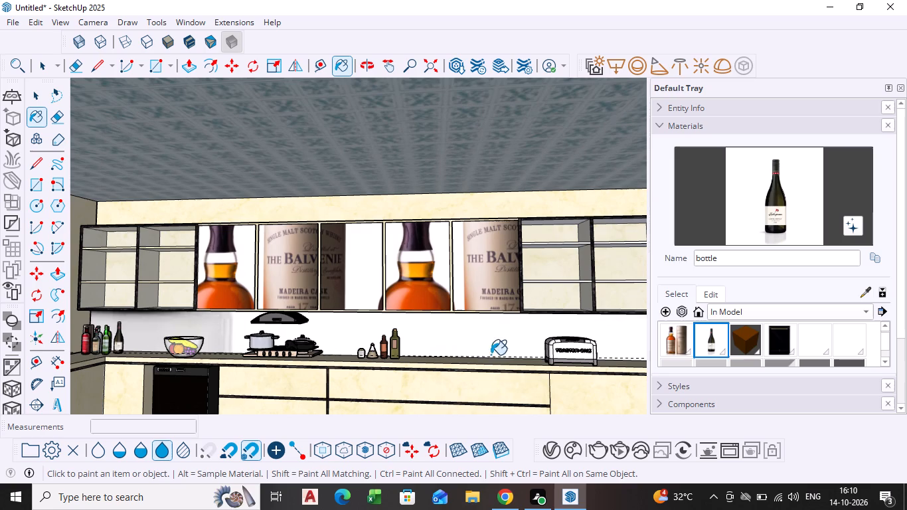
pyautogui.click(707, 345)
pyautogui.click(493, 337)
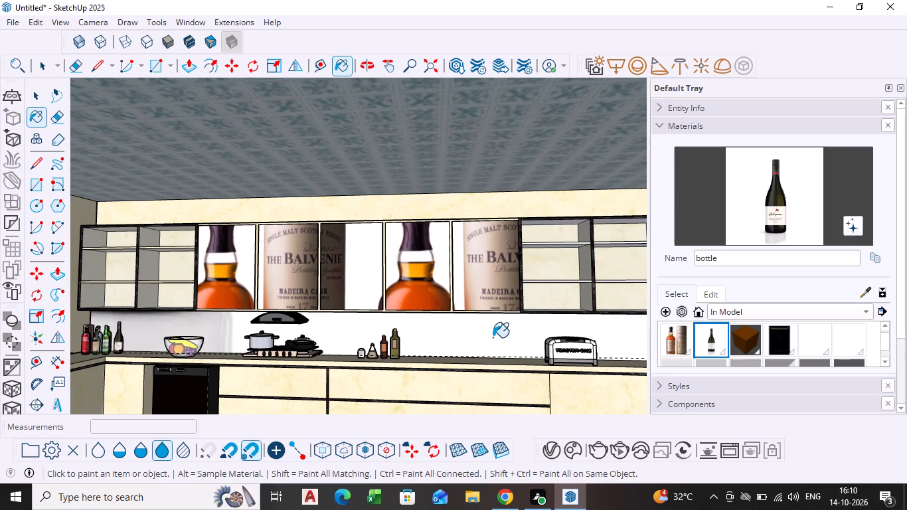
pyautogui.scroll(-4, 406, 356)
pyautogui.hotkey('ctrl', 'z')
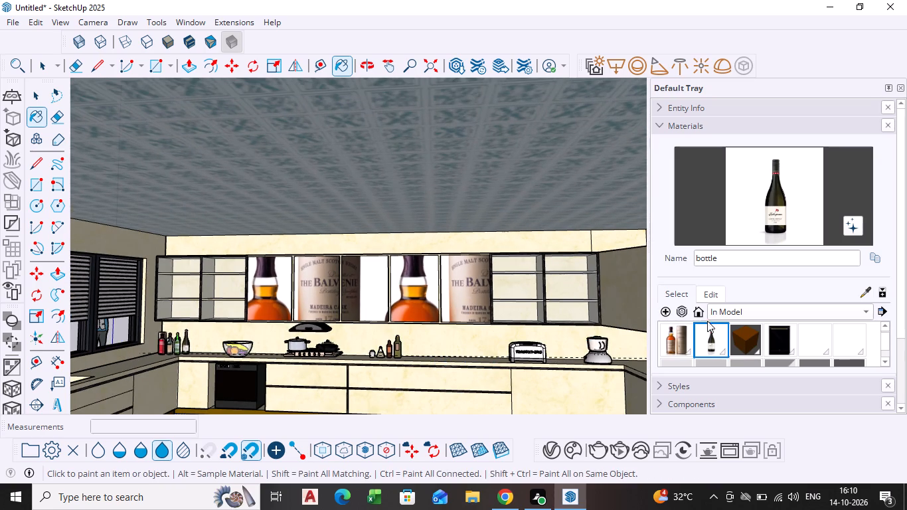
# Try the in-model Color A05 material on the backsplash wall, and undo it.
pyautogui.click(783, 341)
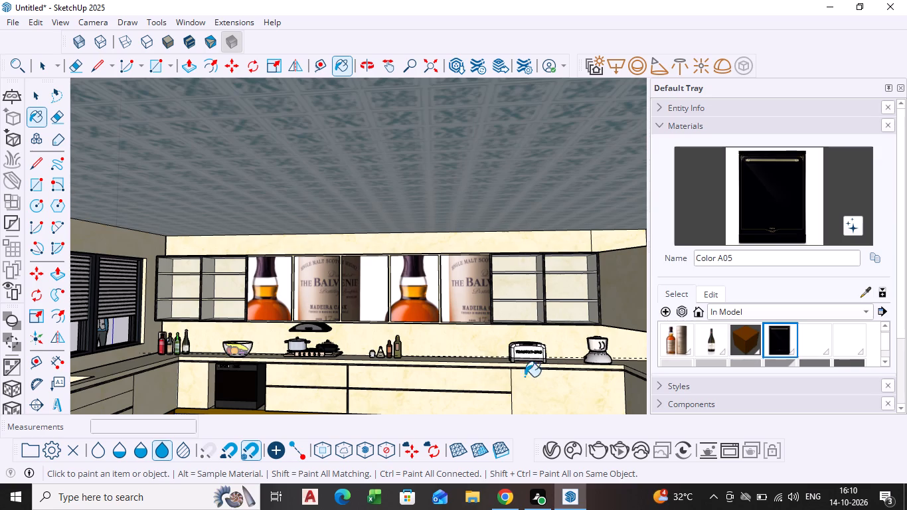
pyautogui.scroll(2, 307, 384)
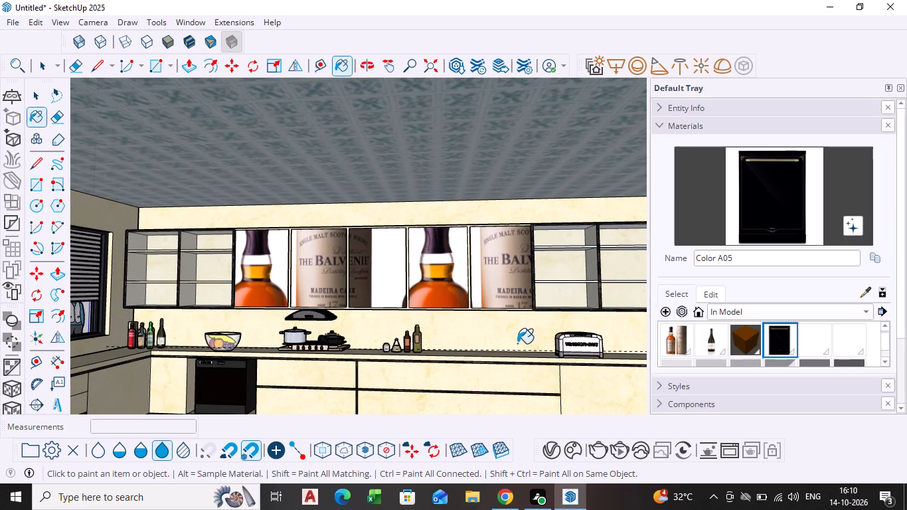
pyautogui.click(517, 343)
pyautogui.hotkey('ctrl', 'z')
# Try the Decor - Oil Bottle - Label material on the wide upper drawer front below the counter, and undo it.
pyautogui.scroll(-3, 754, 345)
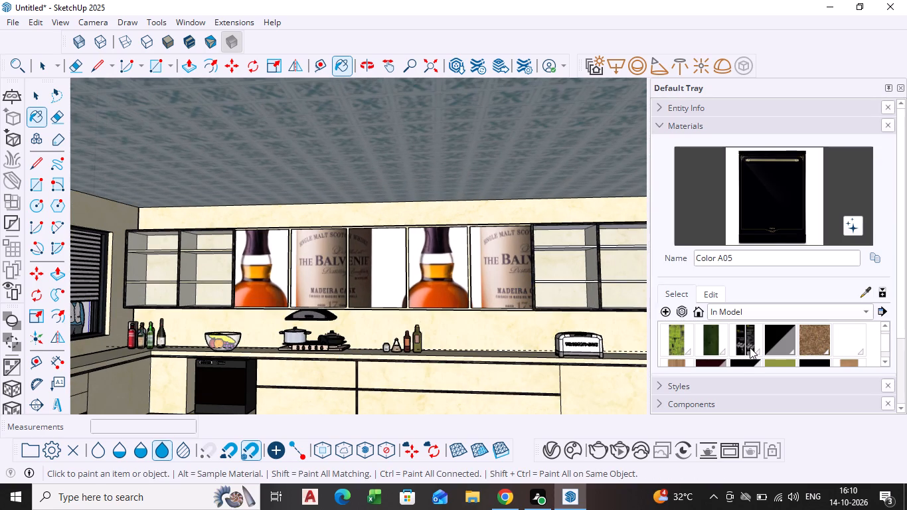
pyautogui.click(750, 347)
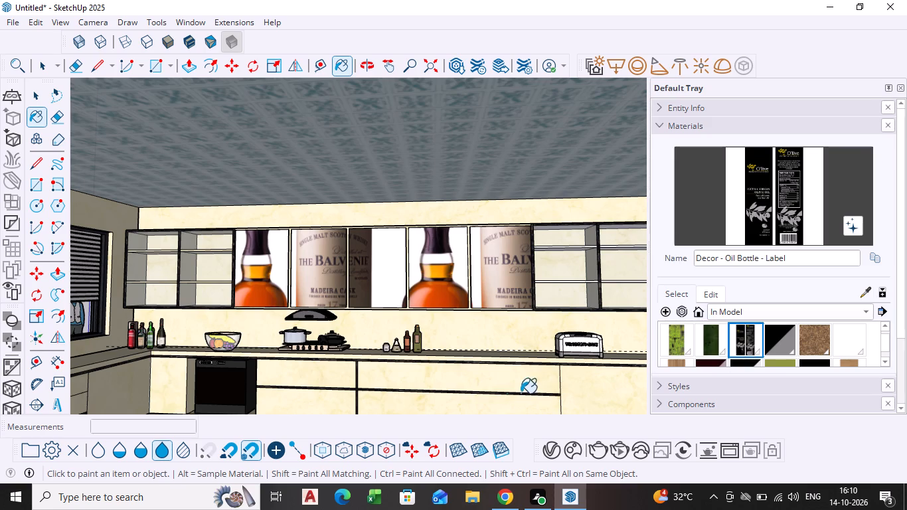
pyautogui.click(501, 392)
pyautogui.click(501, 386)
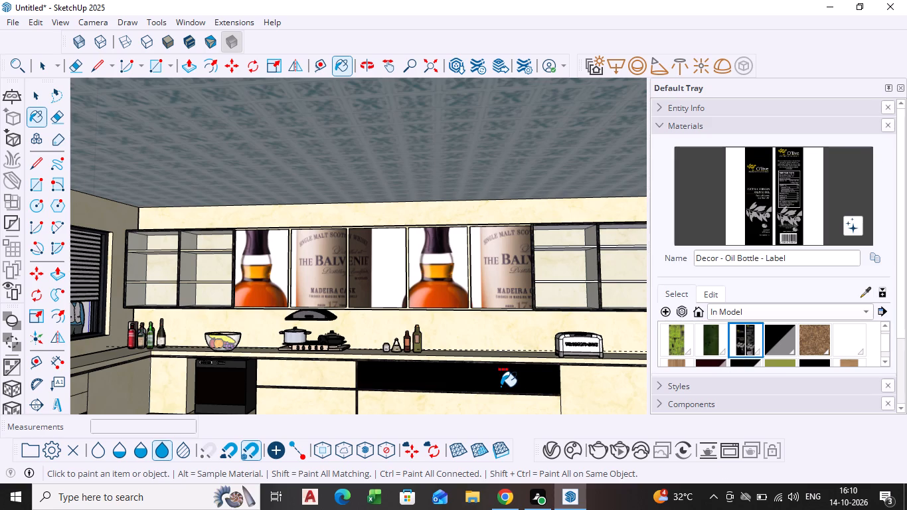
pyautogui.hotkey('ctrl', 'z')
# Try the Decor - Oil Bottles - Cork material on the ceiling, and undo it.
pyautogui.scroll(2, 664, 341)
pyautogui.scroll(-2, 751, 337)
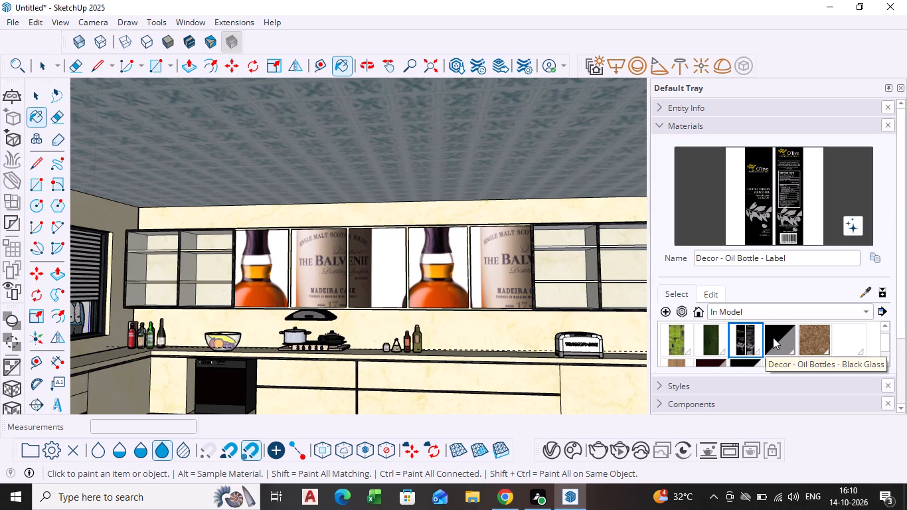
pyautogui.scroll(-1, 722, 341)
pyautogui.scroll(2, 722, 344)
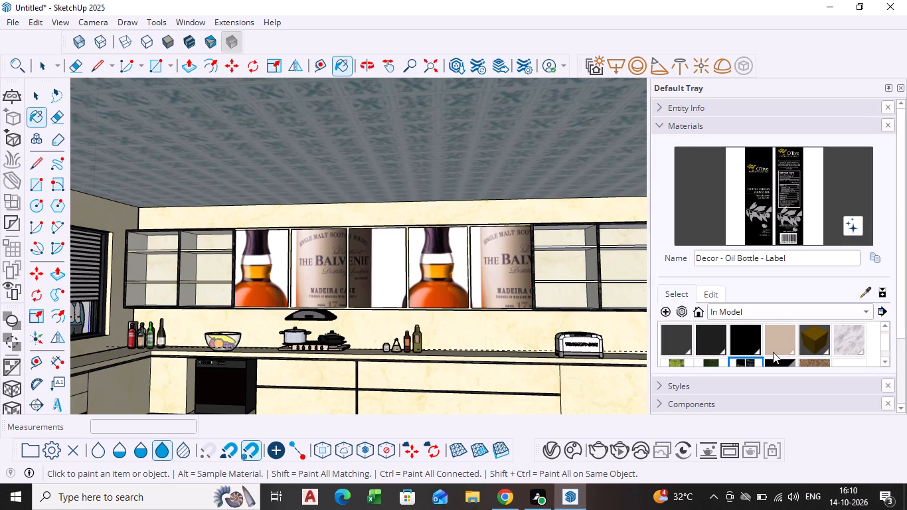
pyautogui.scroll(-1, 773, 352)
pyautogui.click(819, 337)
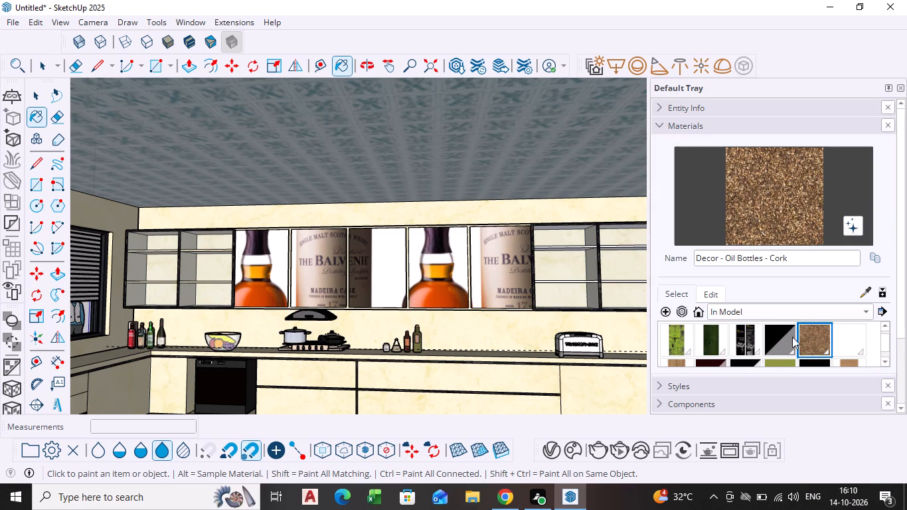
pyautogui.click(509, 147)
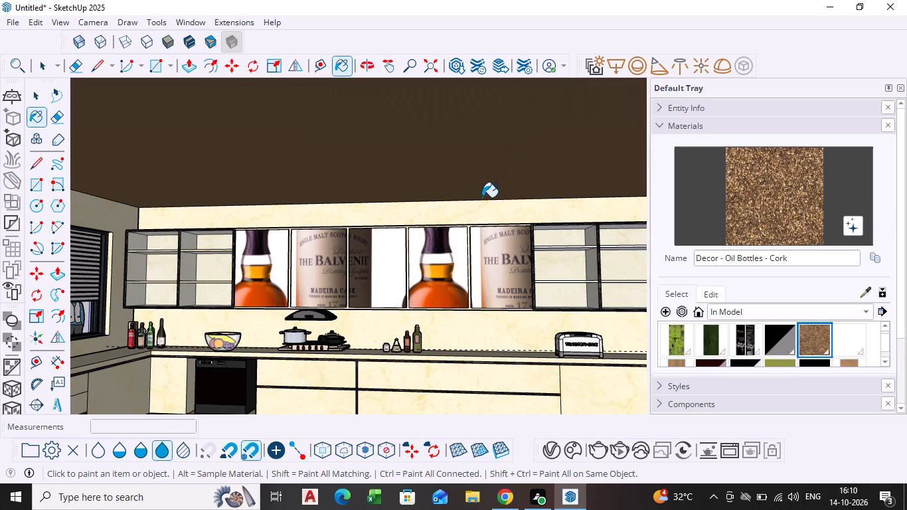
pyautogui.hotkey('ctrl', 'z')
# Preview in-model textures for a kitchen finish, including Decor - Rosemary Leaf 3, Label front, Material19, Material28, Material34 and severin_logo.
pyautogui.scroll(-1, 738, 351)
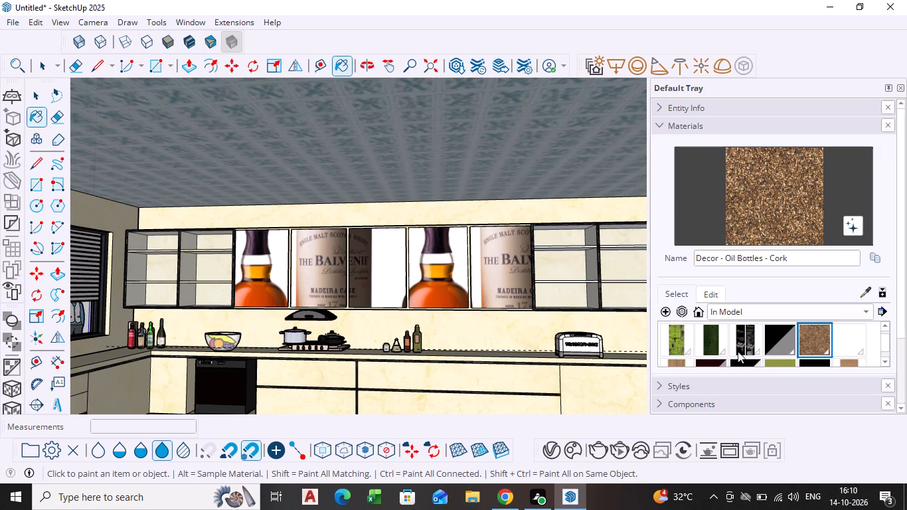
pyautogui.scroll(-1, 738, 351)
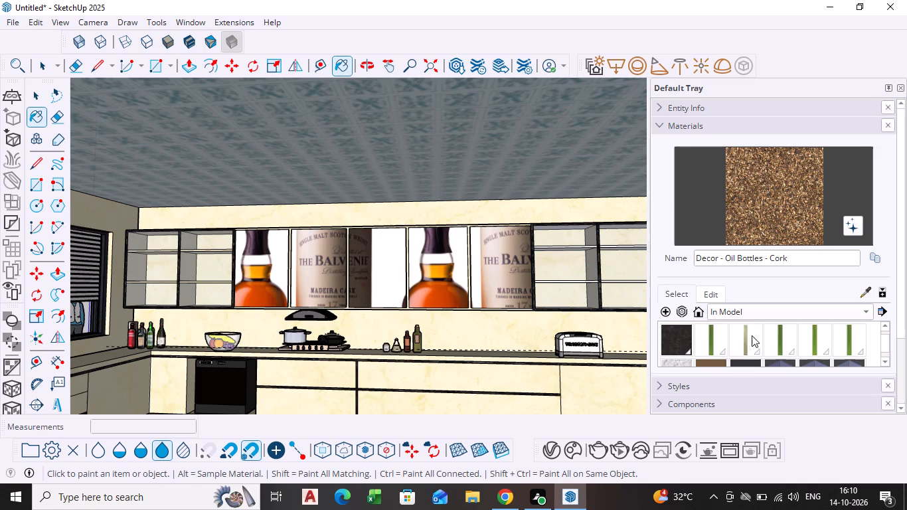
pyautogui.click(741, 335)
pyautogui.click(775, 333)
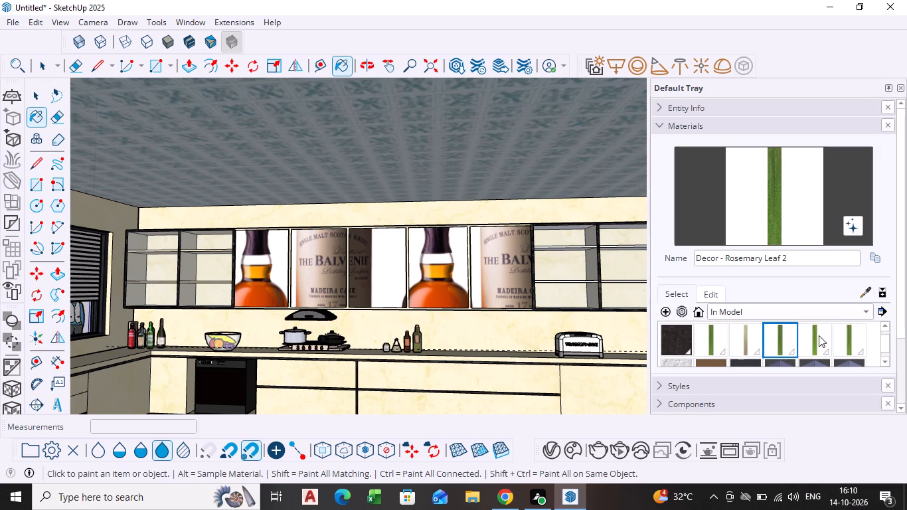
pyautogui.click(816, 337)
pyautogui.scroll(-3, 801, 341)
pyautogui.scroll(2, 780, 337)
pyautogui.scroll(-1, 780, 336)
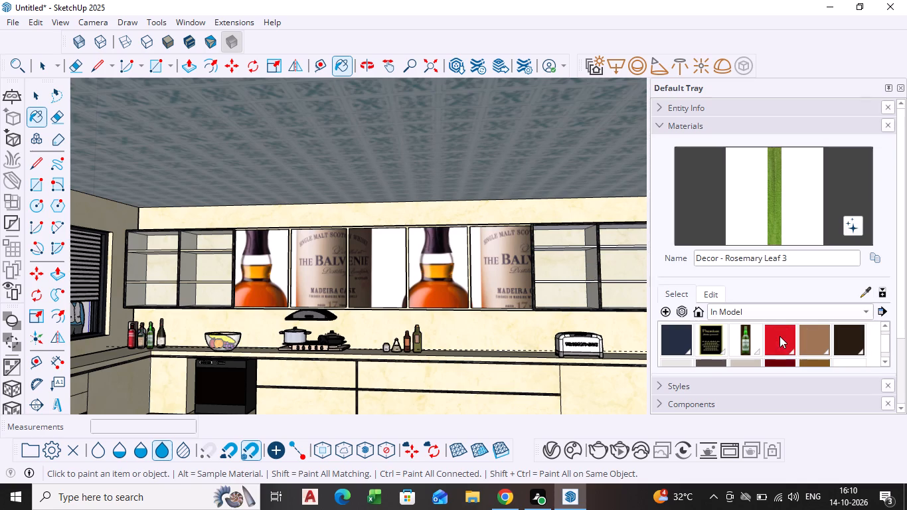
pyautogui.click(720, 343)
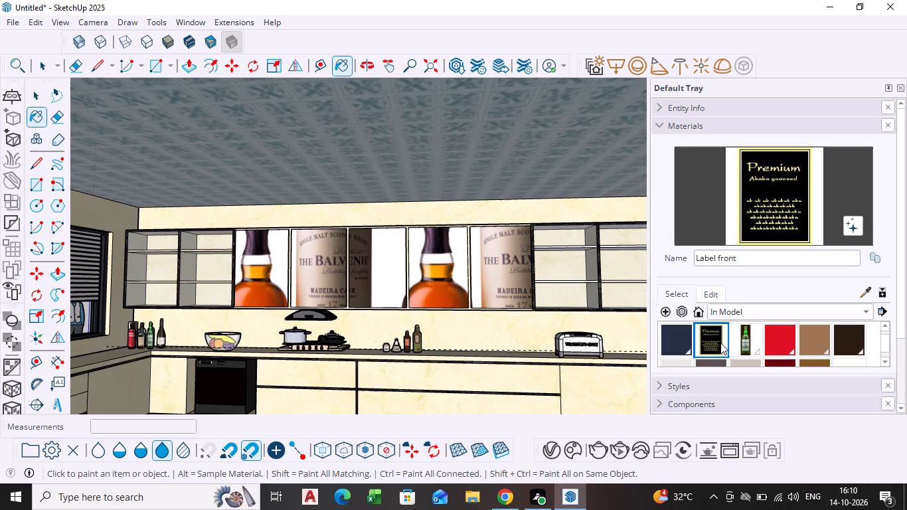
pyautogui.scroll(-6, 756, 341)
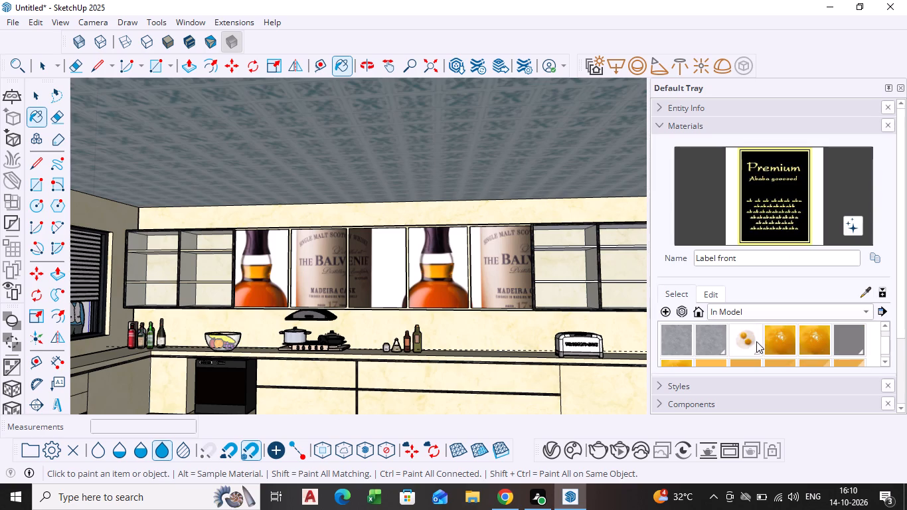
pyautogui.click(756, 341)
pyautogui.click(780, 342)
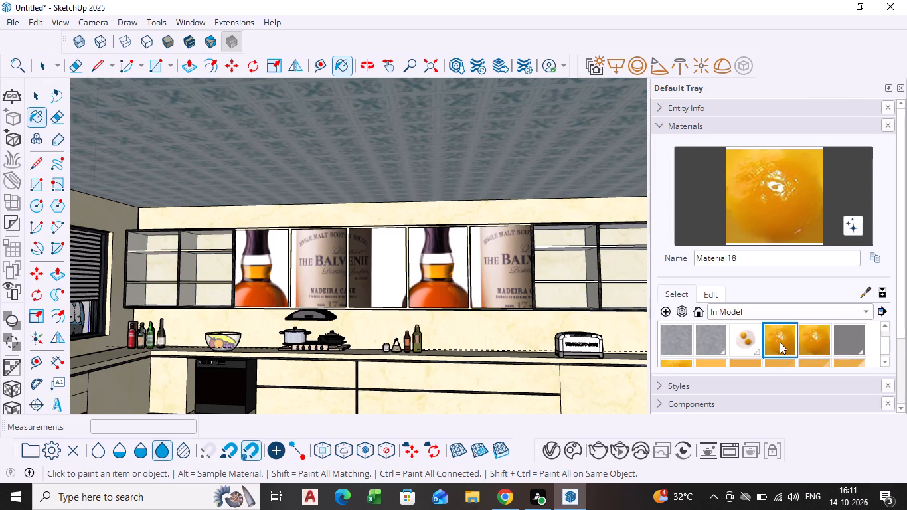
pyautogui.click(813, 339)
pyautogui.scroll(-1, 807, 341)
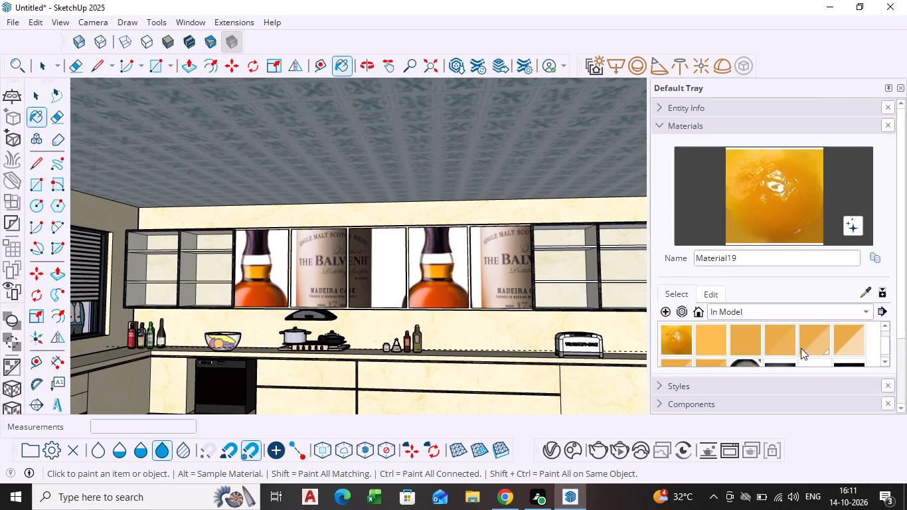
pyautogui.scroll(-1, 801, 348)
pyautogui.click(751, 346)
pyautogui.scroll(-1, 759, 342)
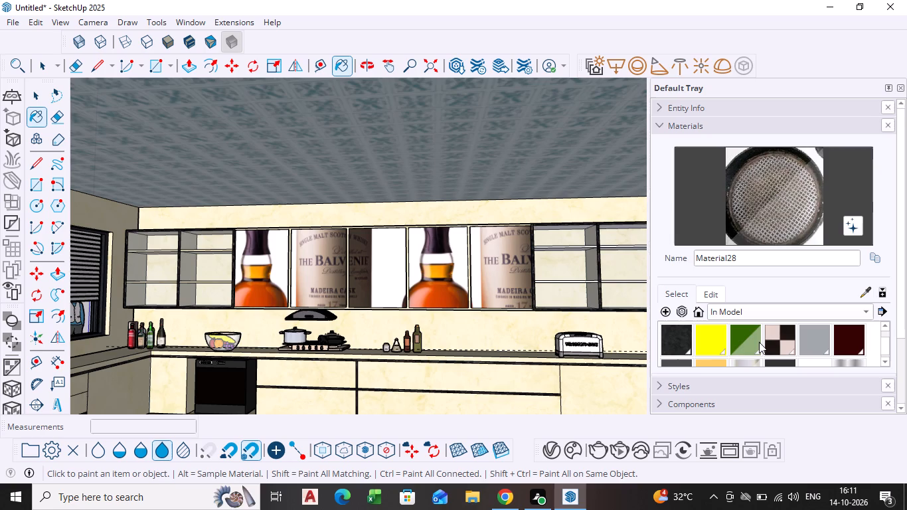
pyautogui.click(774, 332)
pyautogui.scroll(-2, 774, 332)
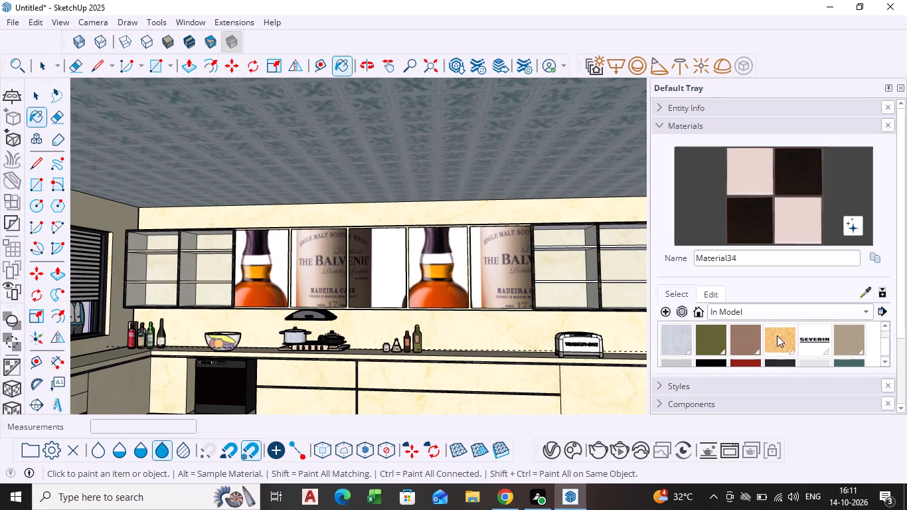
pyautogui.click(809, 332)
# Examine the remaining in-model materials to the end of the collection, previewing the rolha texture.
pyautogui.scroll(-3, 793, 335)
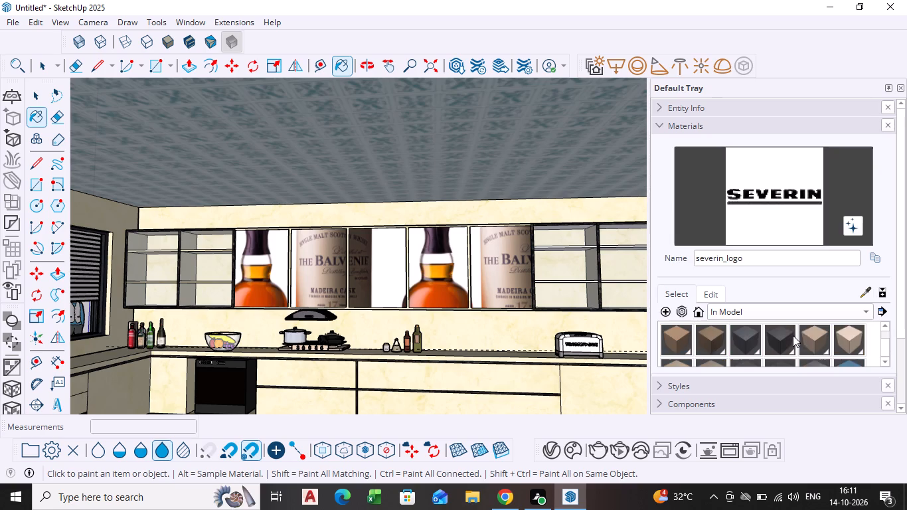
pyautogui.scroll(-4, 793, 335)
pyautogui.scroll(1, 792, 336)
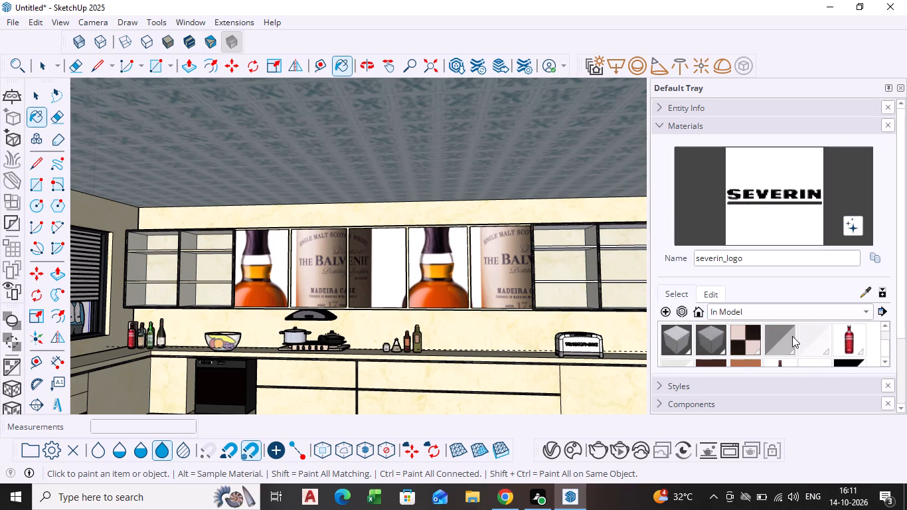
pyautogui.scroll(1, 792, 336)
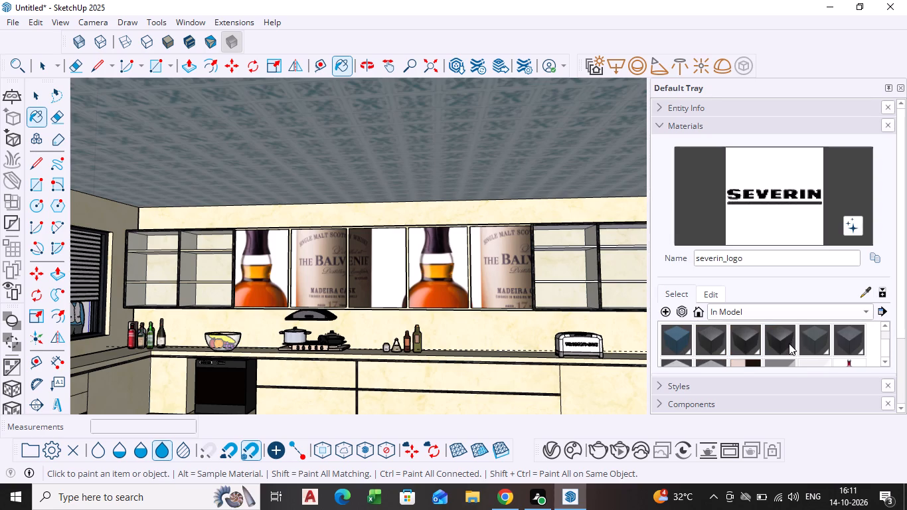
pyautogui.scroll(6, 789, 345)
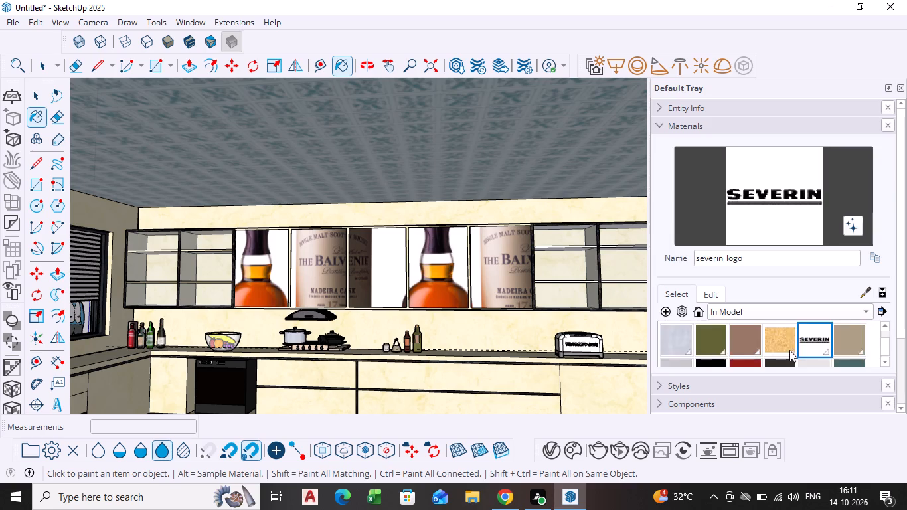
pyautogui.scroll(-1, 789, 350)
pyautogui.click(778, 351)
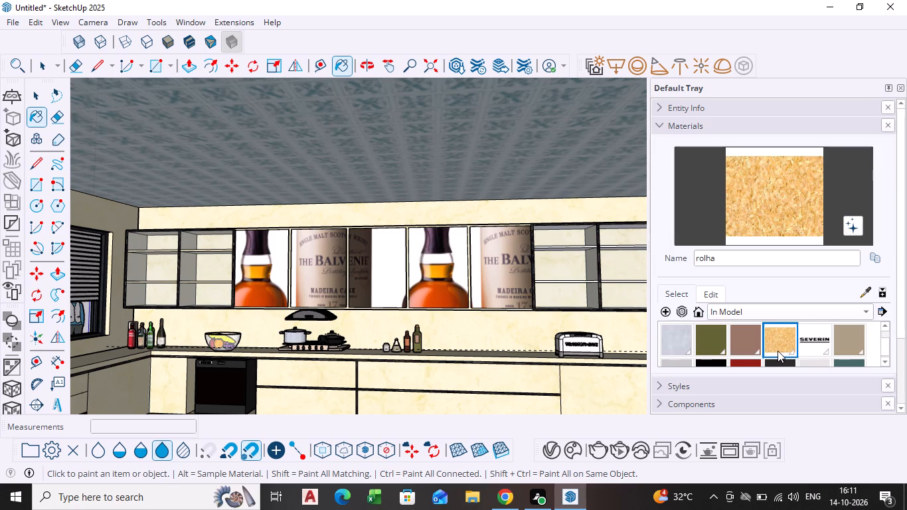
pyautogui.scroll(-3, 779, 347)
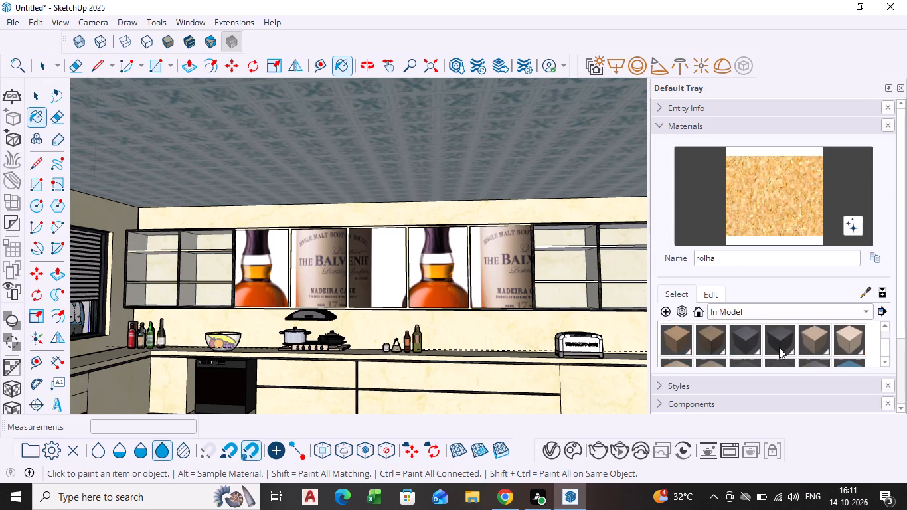
pyautogui.scroll(-2, 779, 347)
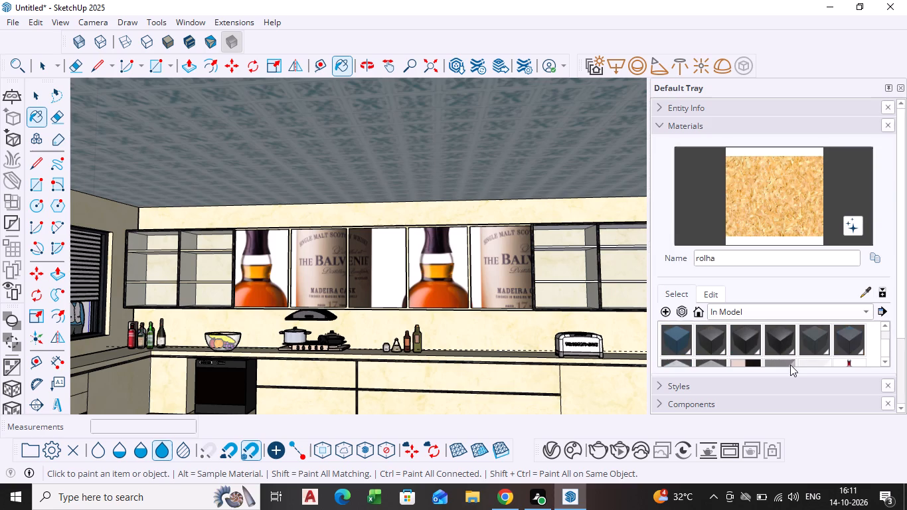
pyautogui.scroll(-1, 795, 339)
pyautogui.scroll(3, 795, 339)
pyautogui.scroll(-6, 795, 339)
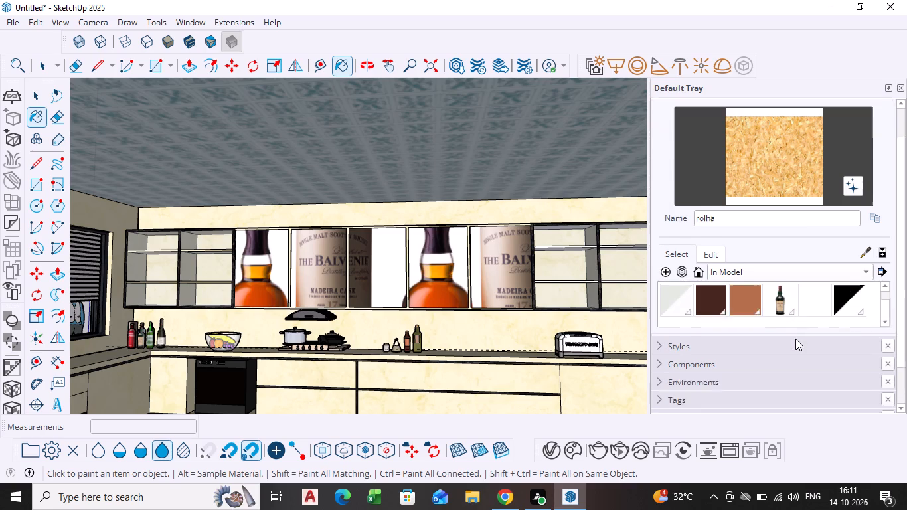
pyautogui.scroll(-1, 795, 339)
# Review the in-model materials back to the start of the collection for a suitable finish.
pyautogui.scroll(6, 808, 252)
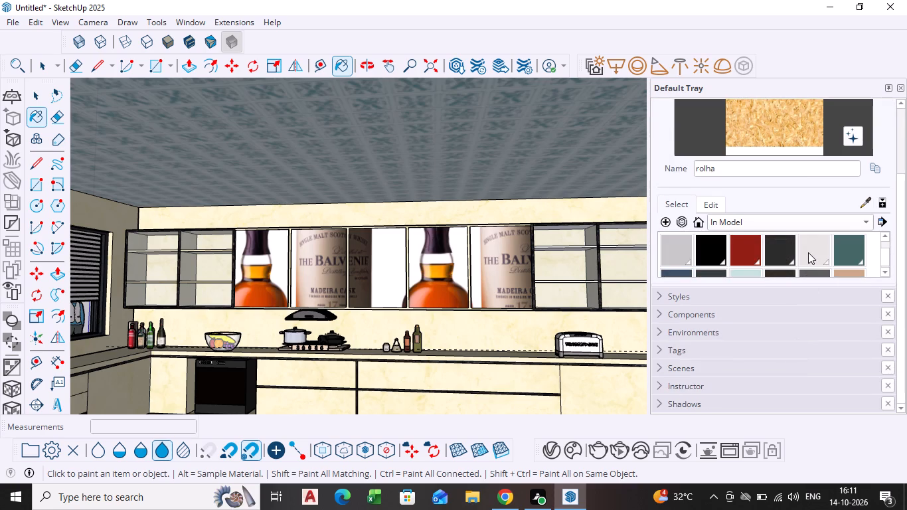
pyautogui.scroll(4, 808, 252)
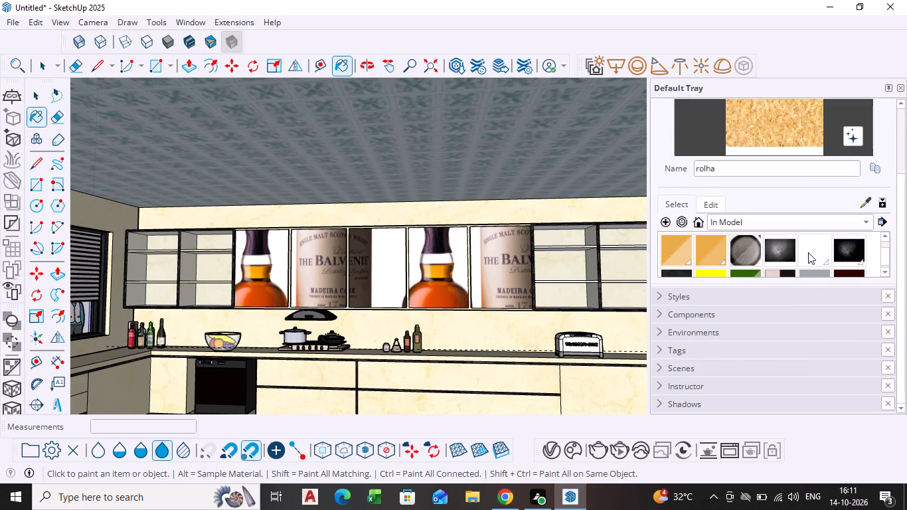
pyautogui.scroll(3, 808, 252)
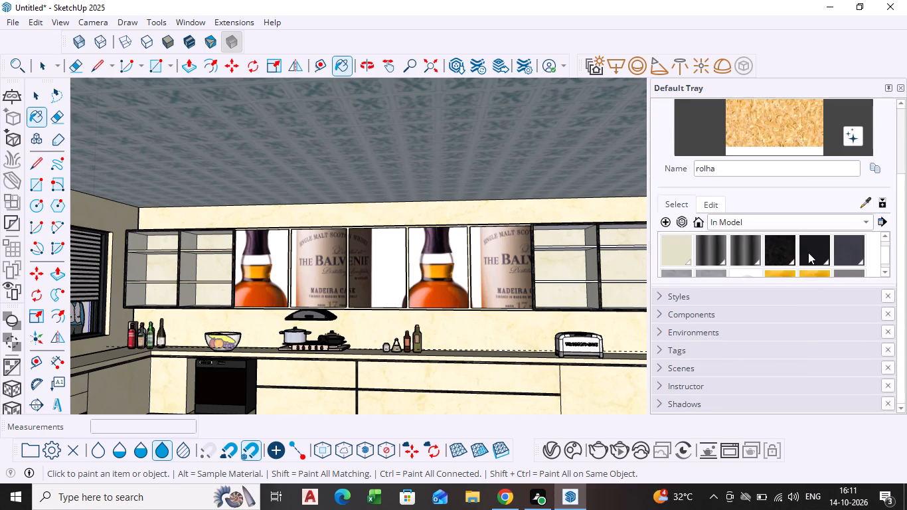
pyautogui.scroll(4, 808, 252)
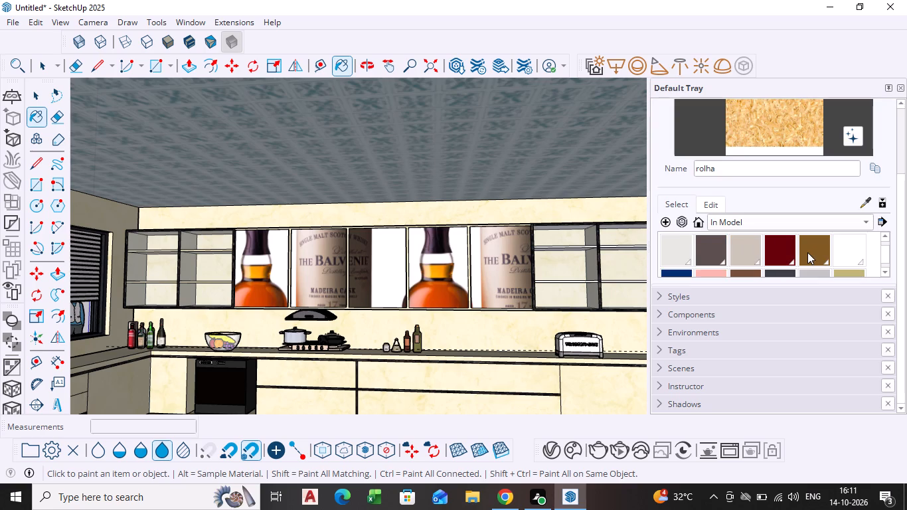
pyautogui.scroll(5, 807, 253)
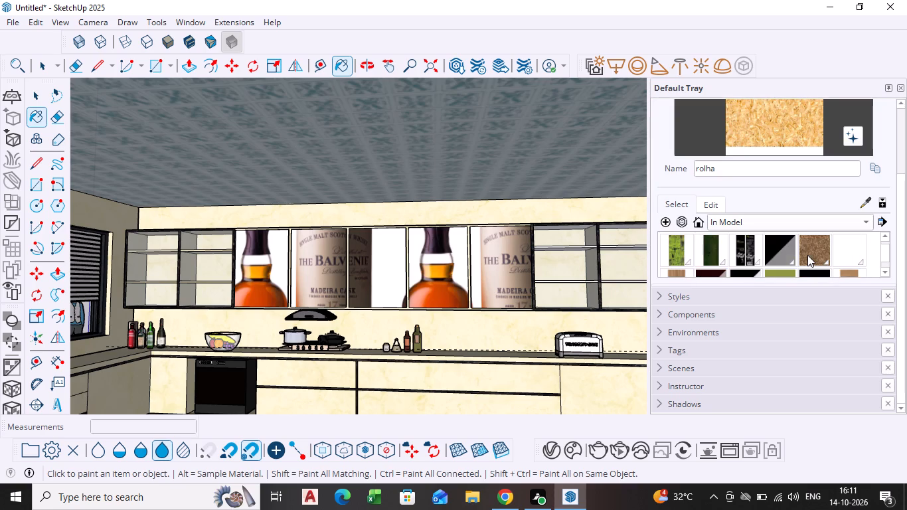
pyautogui.scroll(5, 807, 255)
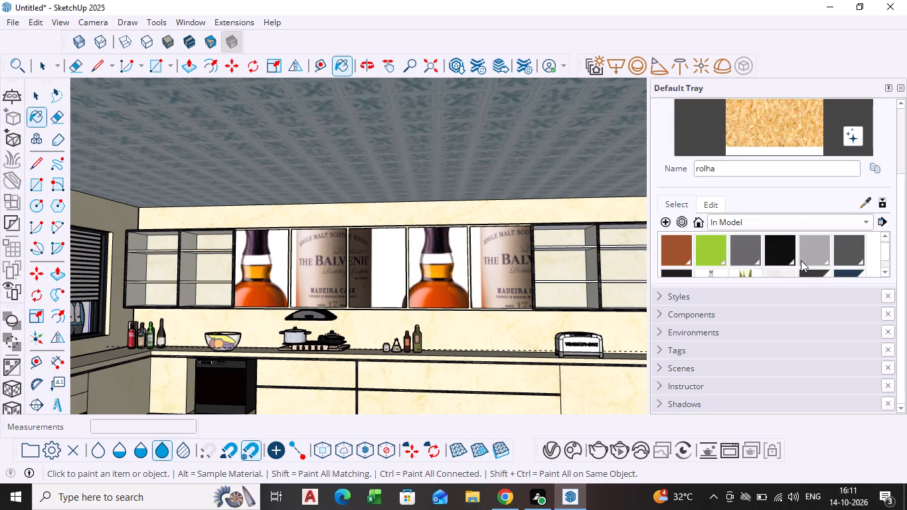
pyautogui.scroll(8, 801, 260)
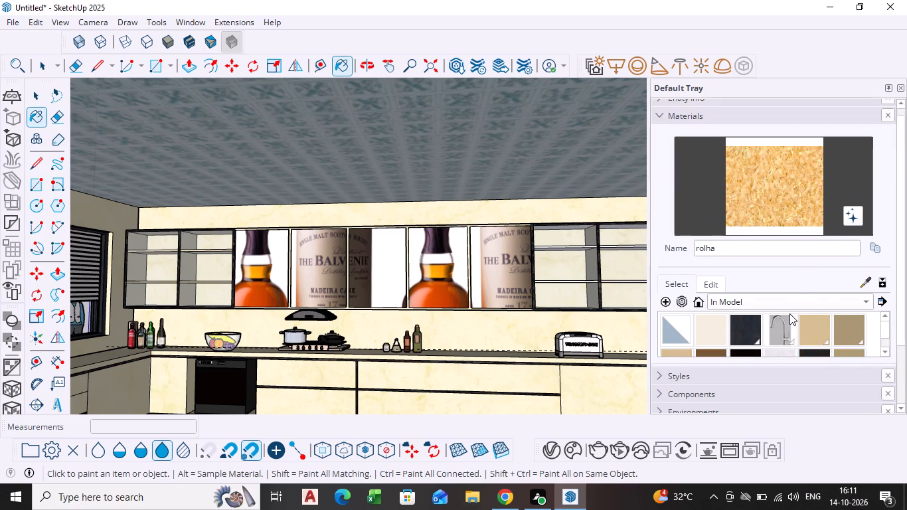
pyautogui.scroll(3, 783, 319)
# Recheck the in-model material swatches from the start of the collection as far as the cork texture.
pyautogui.scroll(-2, 783, 321)
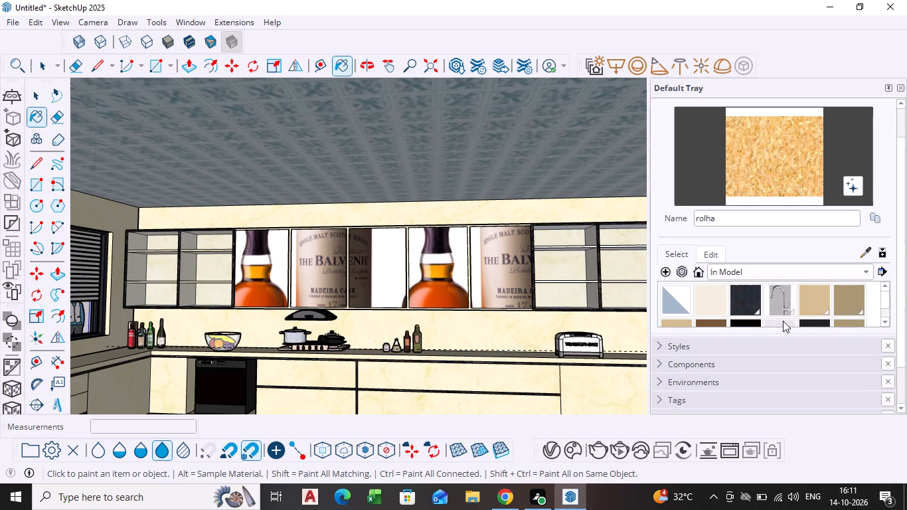
pyautogui.scroll(-2, 780, 317)
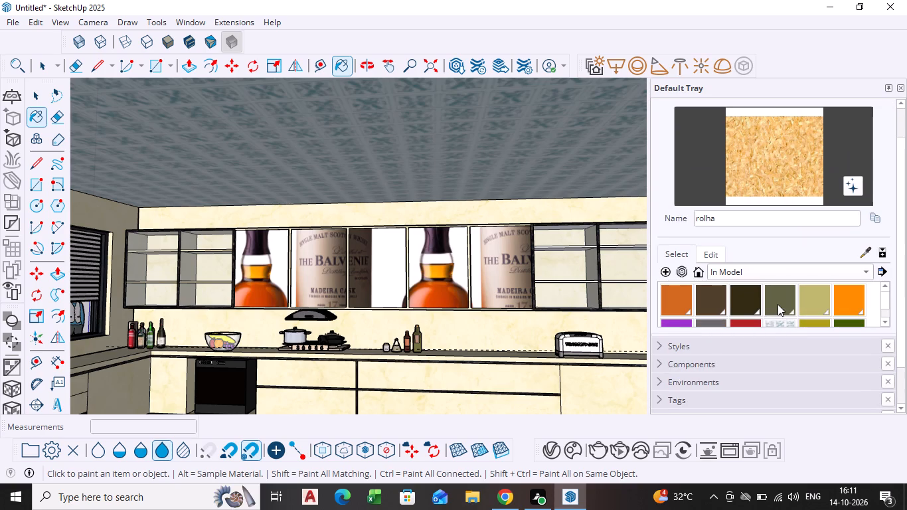
pyautogui.scroll(-2, 778, 304)
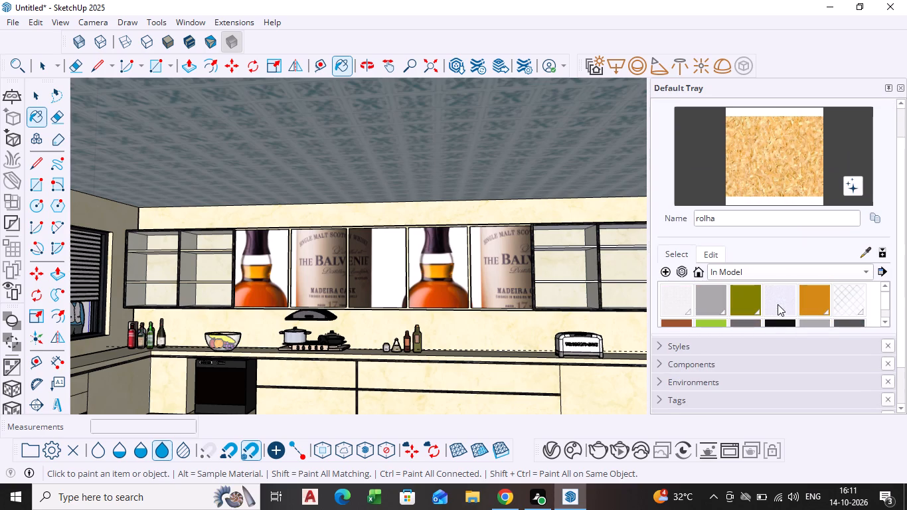
pyautogui.scroll(-2, 778, 304)
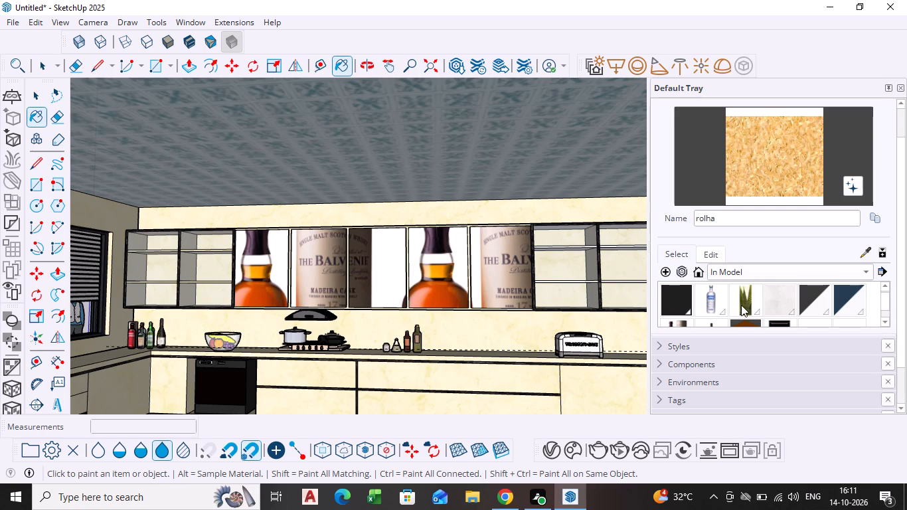
pyautogui.scroll(-2, 728, 299)
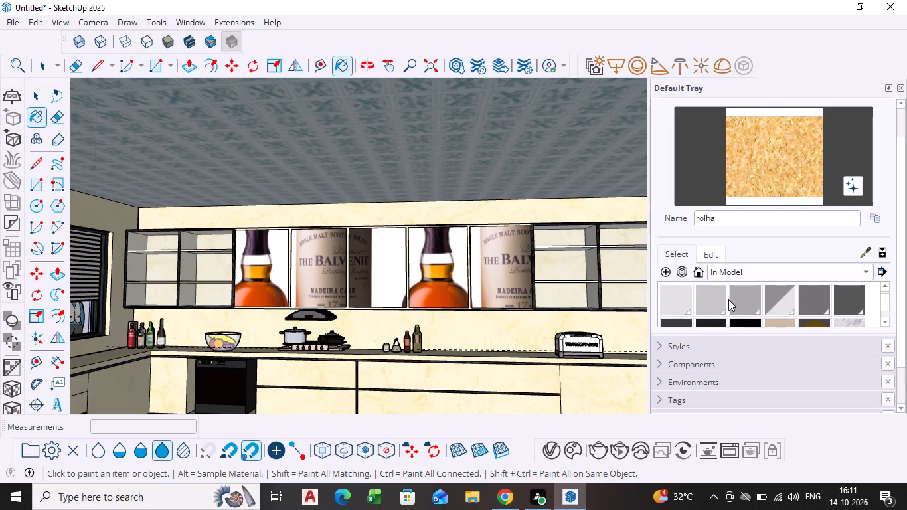
pyautogui.scroll(-2, 728, 299)
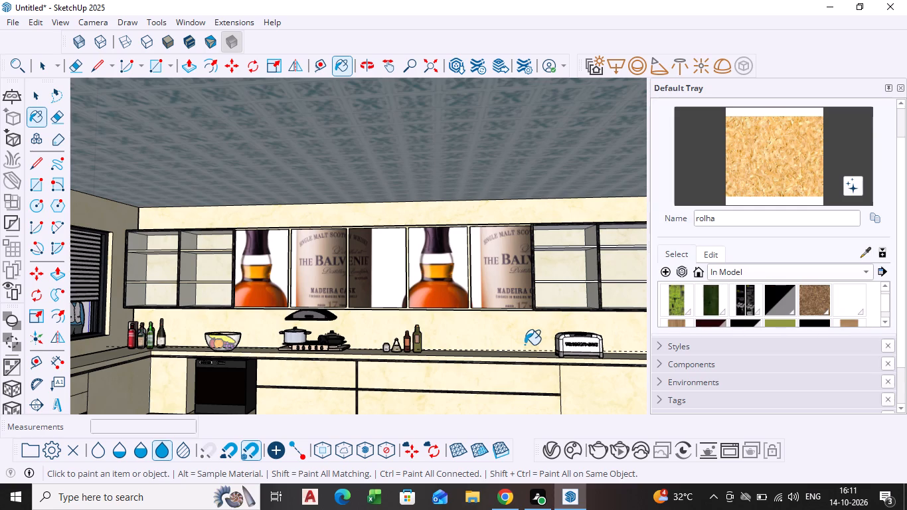
# Examine the whole furnished kitchen from several distances and angles, checking the ceiling, wall cabinets, backsplash and appliances.
pyautogui.scroll(-6, 521, 345)
pyautogui.scroll(2, 523, 346)
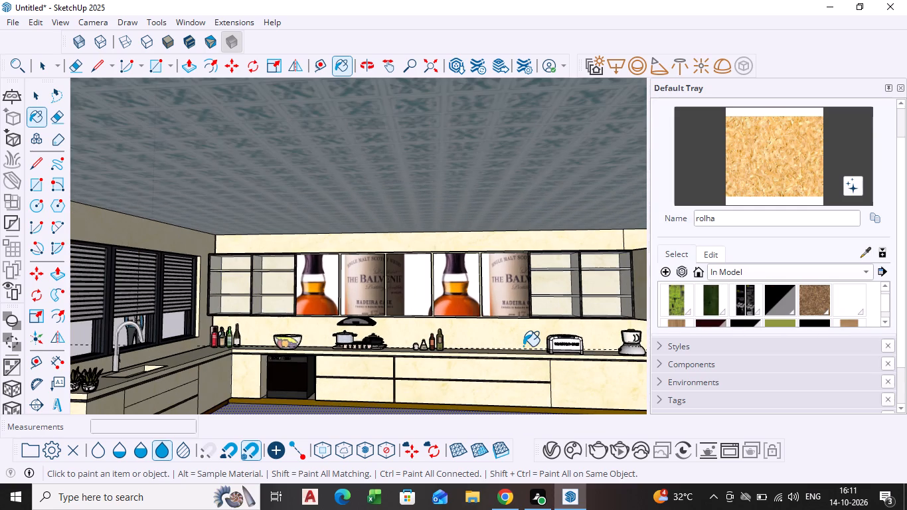
pyautogui.middleClick(521, 345)
pyautogui.press('space')
pyautogui.scroll(-2, 505, 351)
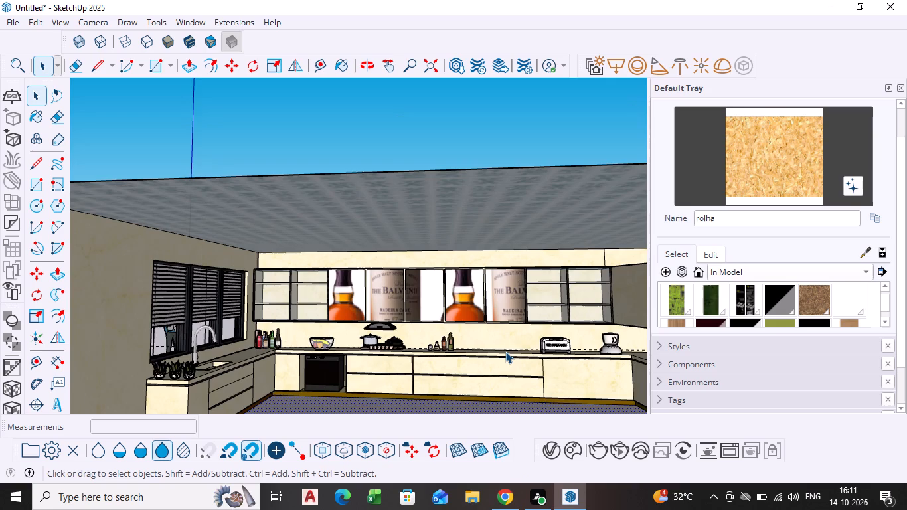
pyautogui.keyDown('shift'); pyautogui.scroll(-1, 504, 351); pyautogui.keyUp('shift')
pyautogui.keyDown('shift'); pyautogui.moveTo(503, 351); pyautogui.dragTo(435, 318, button='middle'); pyautogui.keyUp('shift')
pyautogui.scroll(1, 445, 341)
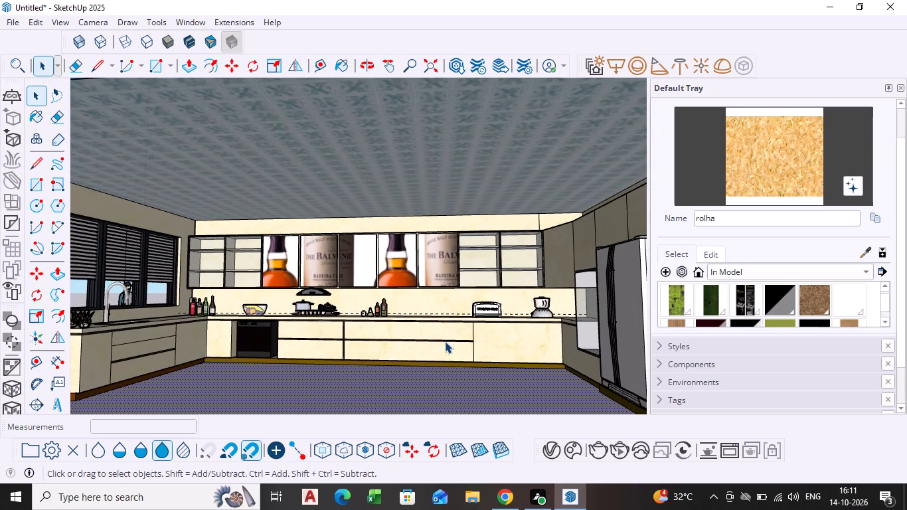
pyautogui.moveTo(445, 342); pyautogui.dragTo(550, 349, button='middle')
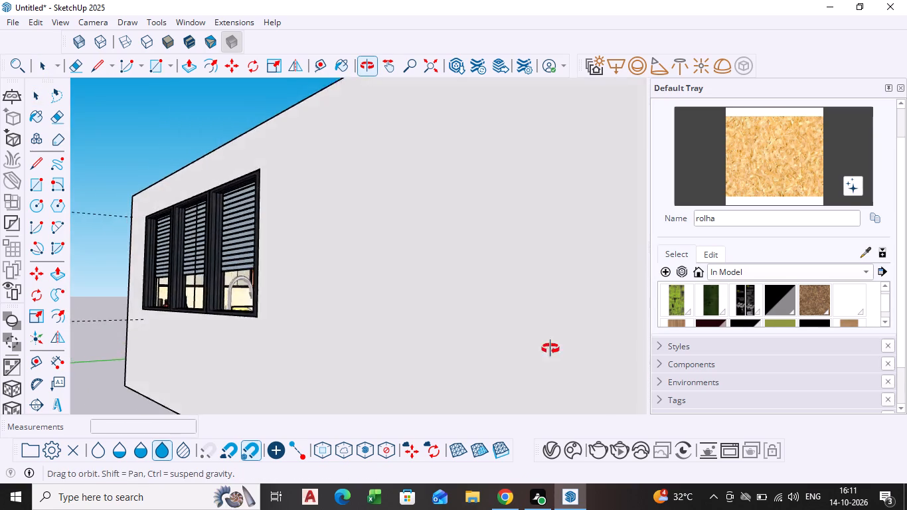
pyautogui.moveTo(550, 349); pyautogui.dragTo(441, 353, button='middle')
pyautogui.moveTo(433, 353); pyautogui.dragTo(429, 348, button='middle')
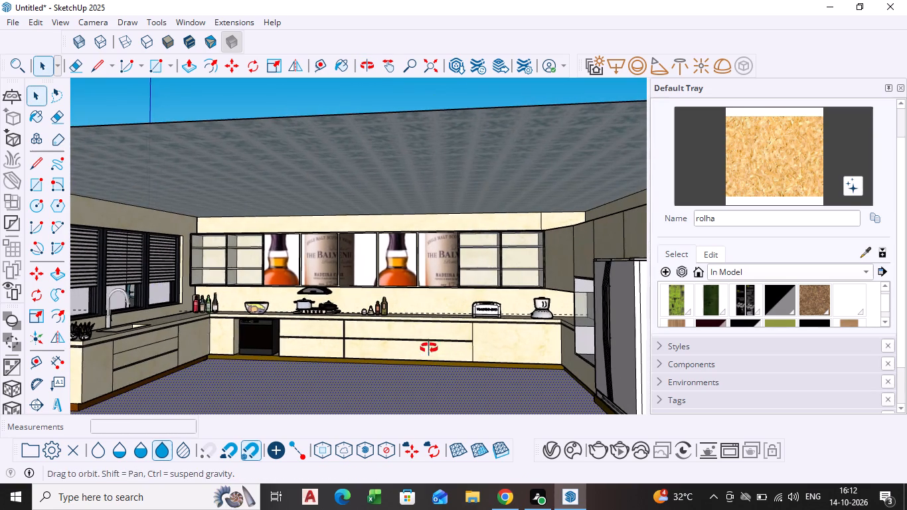
pyautogui.moveTo(429, 348); pyautogui.dragTo(433, 343, button='middle')
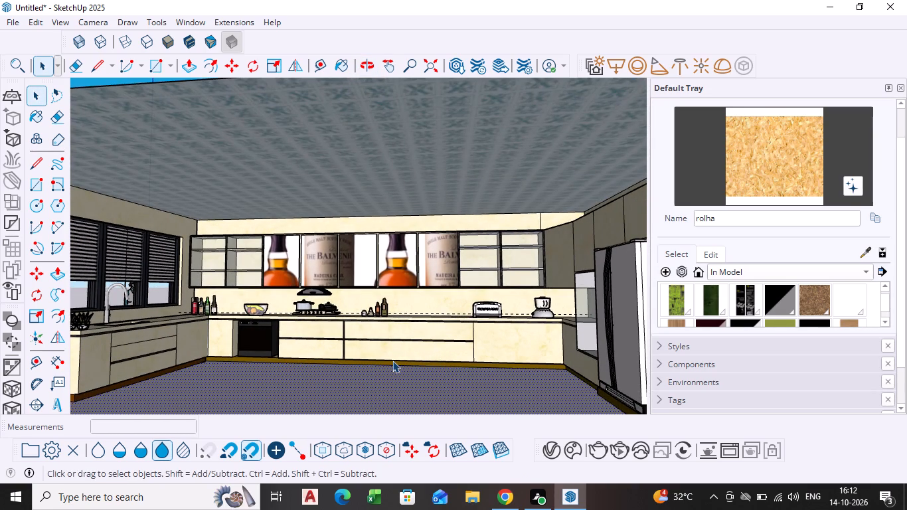
pyautogui.middleClick(392, 361)
pyautogui.scroll(-1, 361, 355)
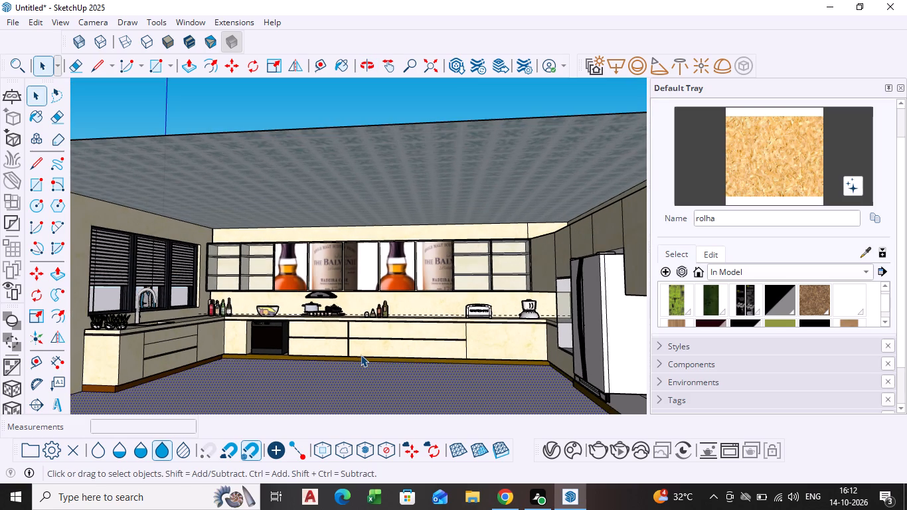
pyautogui.scroll(1, 361, 355)
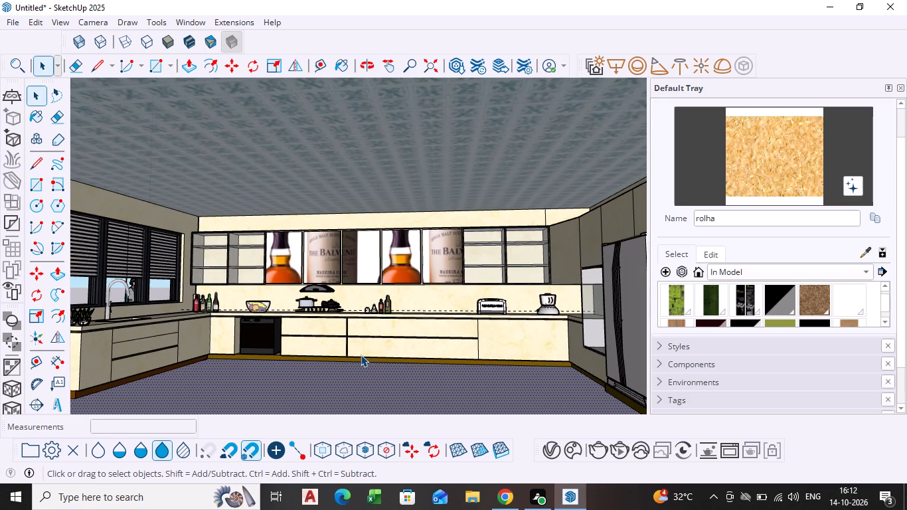
# Close the Default Tray and frame the full kitchen interior, from the window wall to the refrigerator.
pyautogui.click(901, 89)
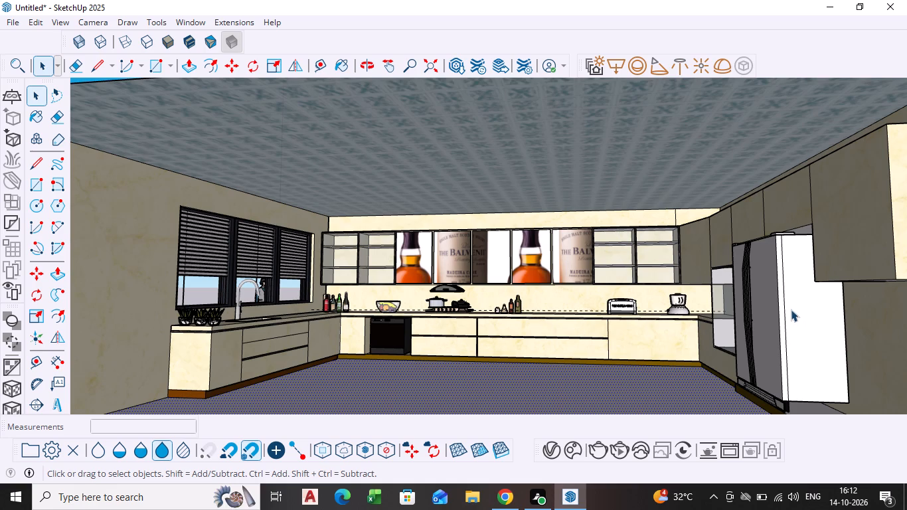
pyautogui.middleClick(801, 294)
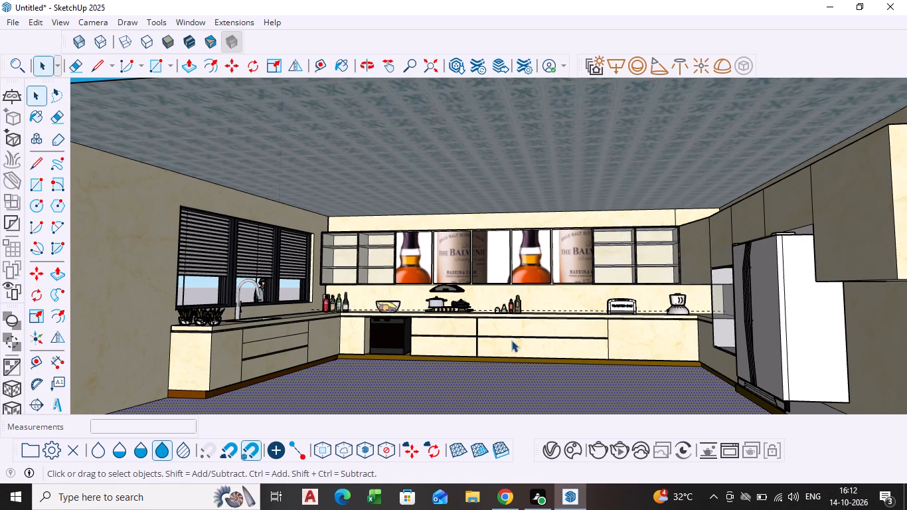
pyautogui.scroll(1, 394, 341)
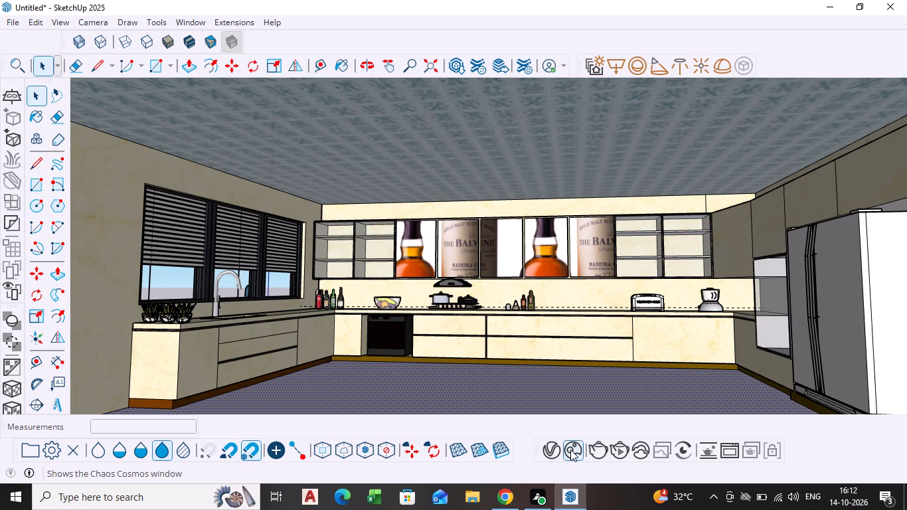
# Start a V-Ray render of the framed kitchen interior and dismiss the V-Ray update notification.
pyautogui.click(591, 453)
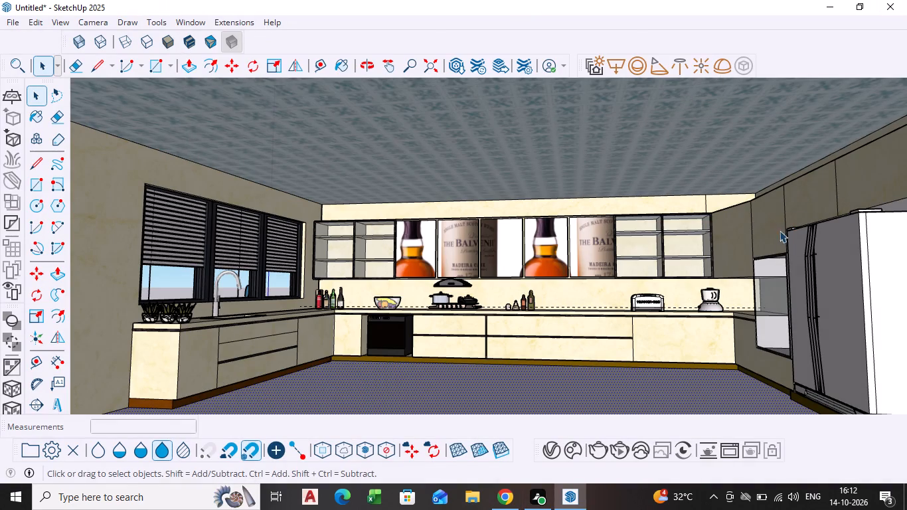
pyautogui.scroll(1, 774, 209)
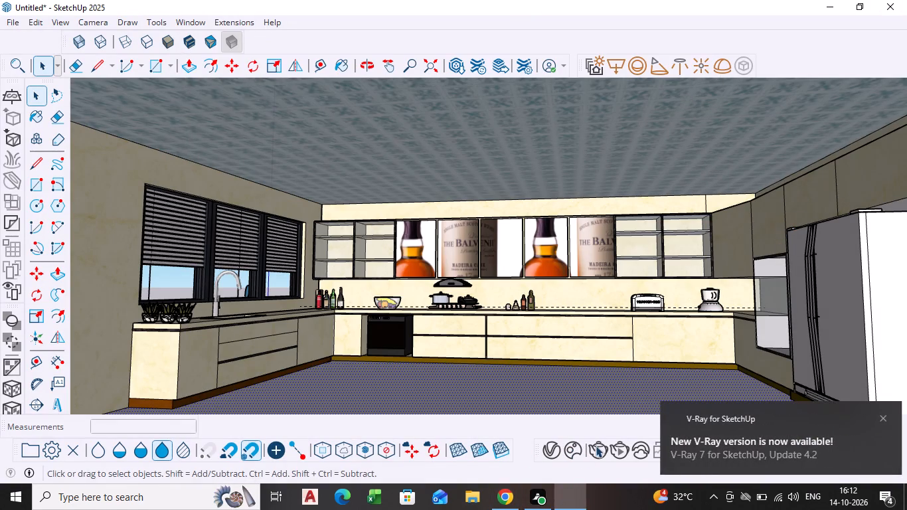
pyautogui.click(882, 417)
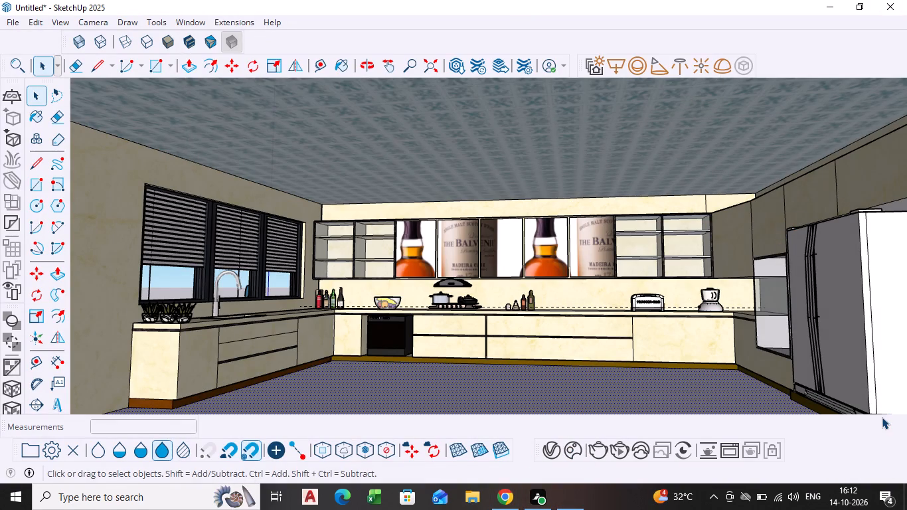
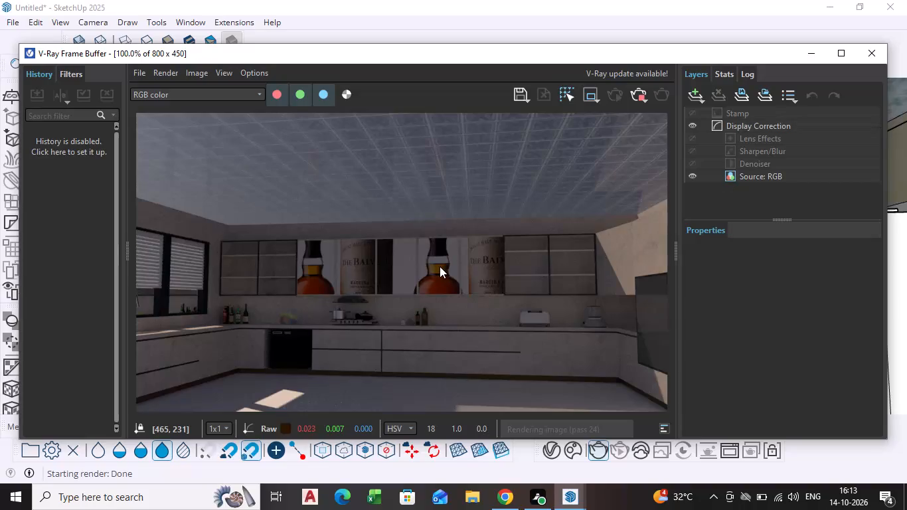
# Inspect the in-progress kitchen render up close around the wall cabinets and backsplash, and as a whole image.
pyautogui.scroll(-2, 440, 266)
pyautogui.scroll(3, 440, 266)
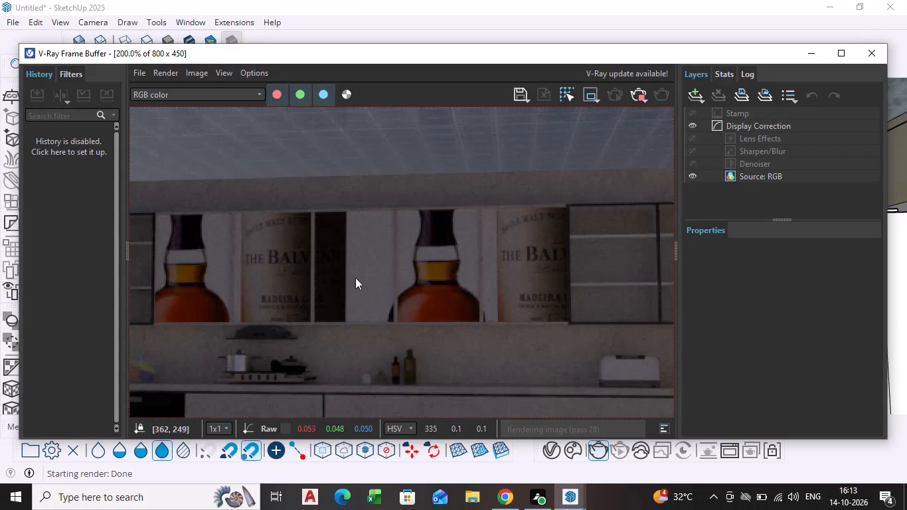
pyautogui.scroll(-2, 413, 266)
pyautogui.scroll(1, 380, 290)
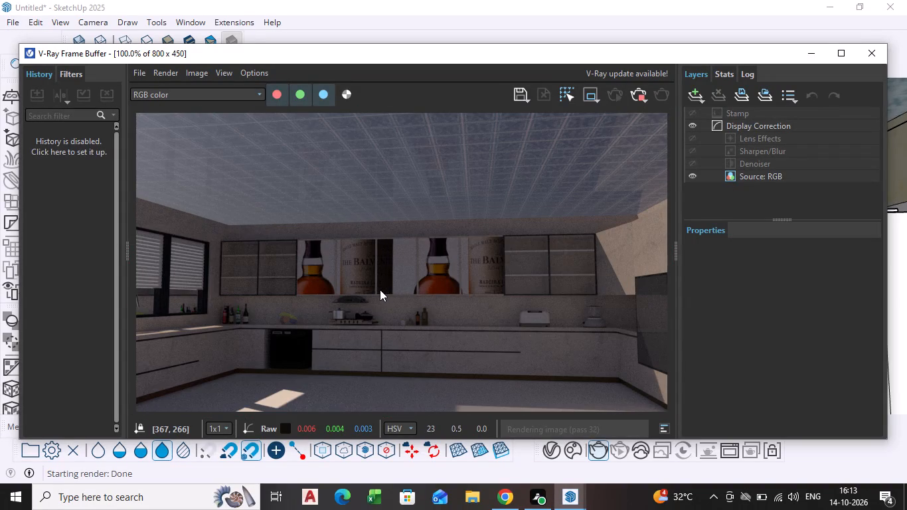
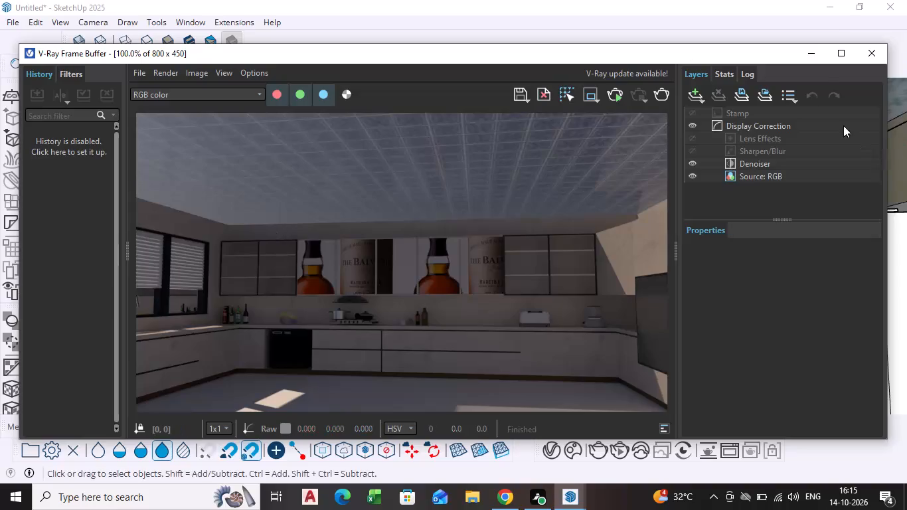
# Close the finished render and start a new non-interactive V-Ray render framing the window-side sink counter, back cabinets and part of the refrigerator.
pyautogui.click(877, 52)
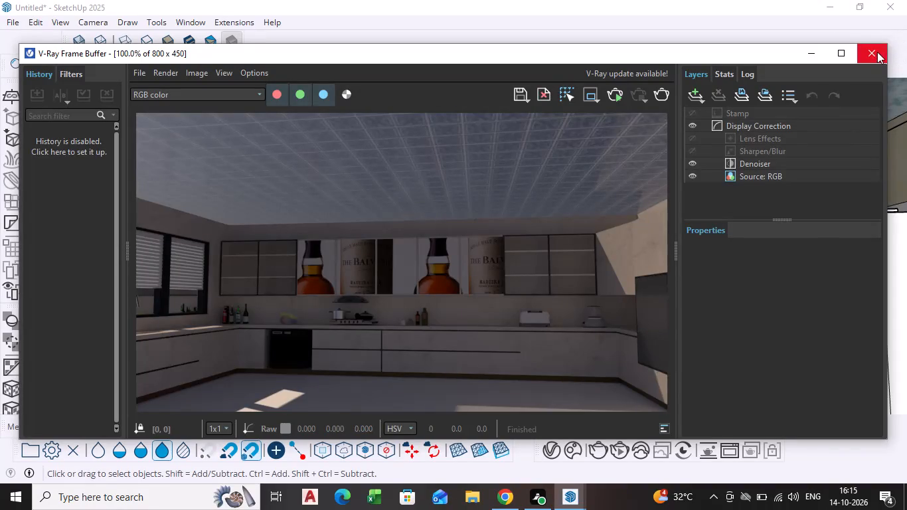
pyautogui.scroll(-1, 280, 290)
pyautogui.moveTo(281, 326); pyautogui.dragTo(290, 337, button='middle')
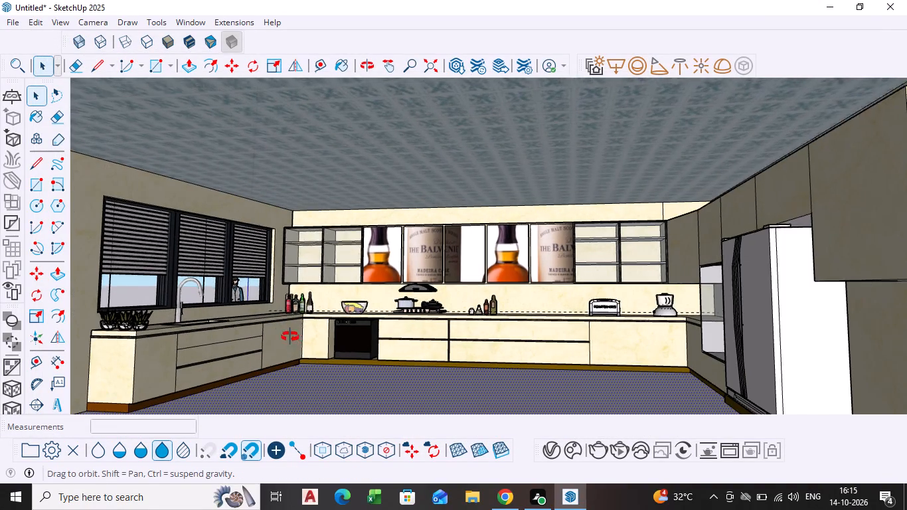
pyautogui.moveTo(290, 337); pyautogui.dragTo(296, 355, button='middle')
pyautogui.scroll(-1, 296, 351)
pyautogui.moveTo(296, 355); pyautogui.dragTo(293, 327, button='middle')
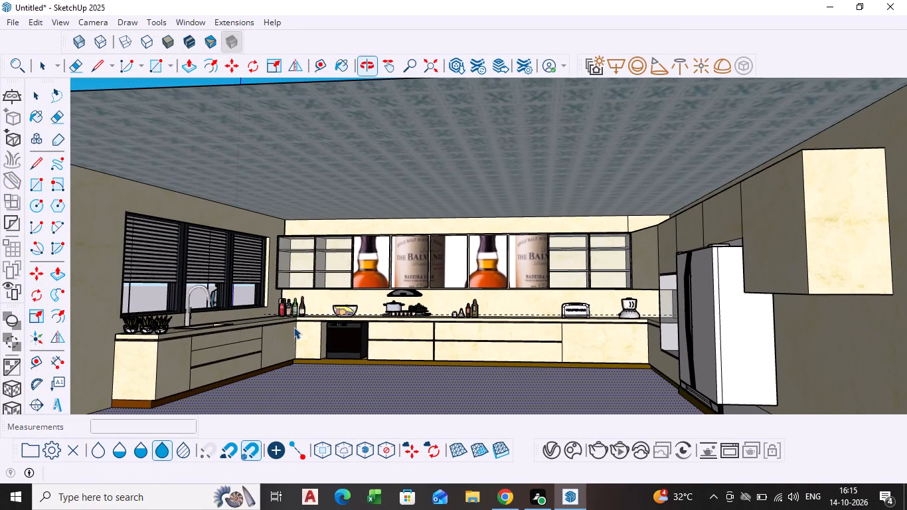
pyautogui.scroll(1, 296, 351)
pyautogui.scroll(-1, 393, 347)
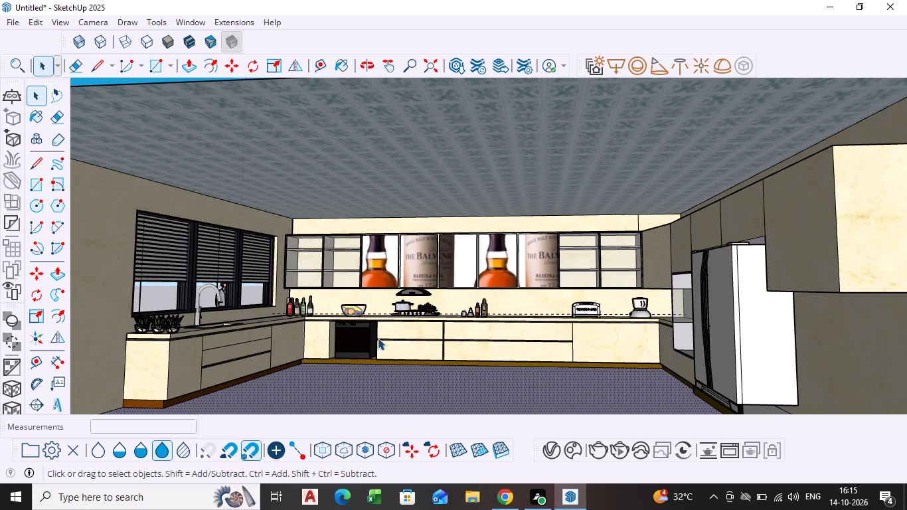
pyautogui.scroll(-1, 360, 327)
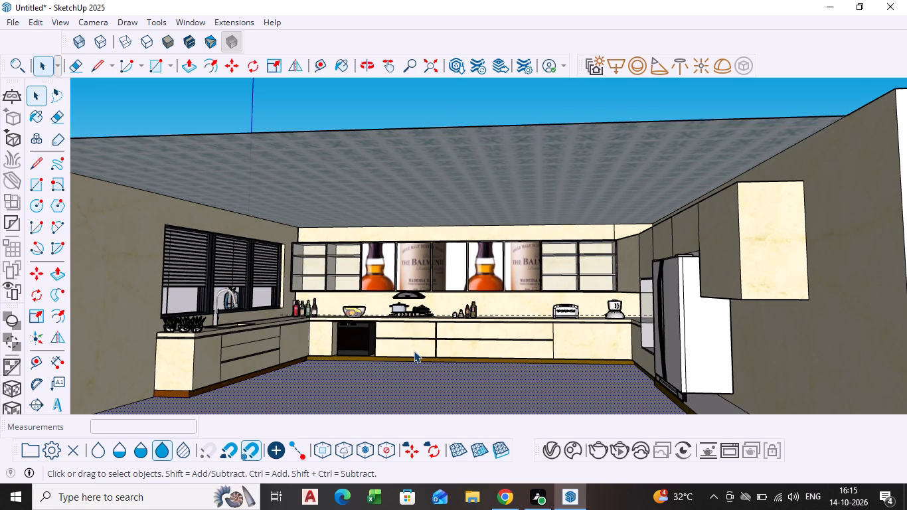
pyautogui.scroll(1, 288, 327)
pyautogui.moveTo(288, 327); pyautogui.dragTo(291, 328, button='middle')
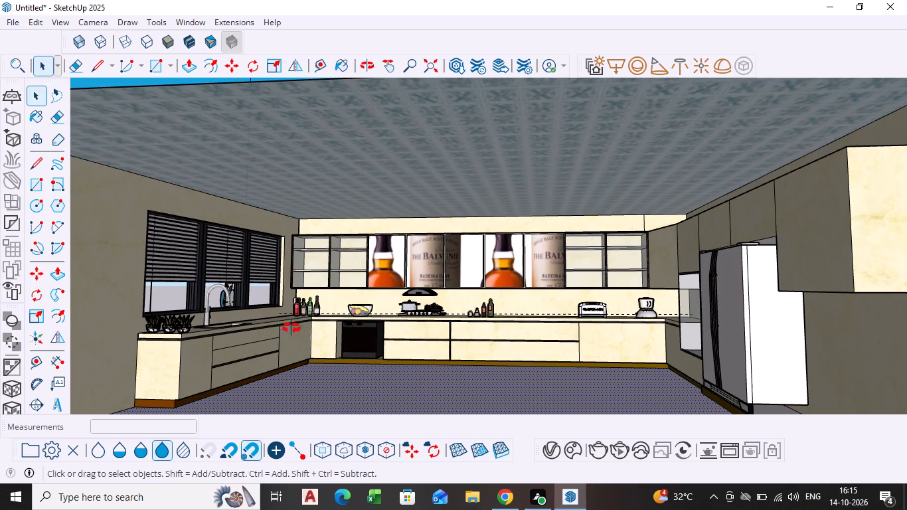
pyautogui.moveTo(291, 328); pyautogui.dragTo(334, 329, button='middle')
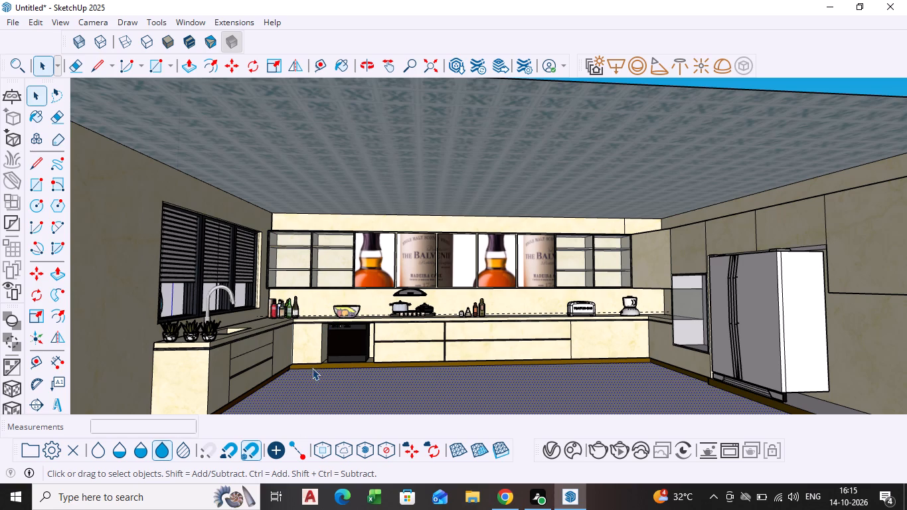
pyautogui.moveTo(291, 371); pyautogui.dragTo(335, 353, button='middle')
pyautogui.keyDown('shift'); pyautogui.moveTo(334, 356); pyautogui.dragTo(356, 357, button='middle'); pyautogui.keyUp('shift')
pyautogui.scroll(2, 356, 357)
pyautogui.scroll(-1, 356, 357)
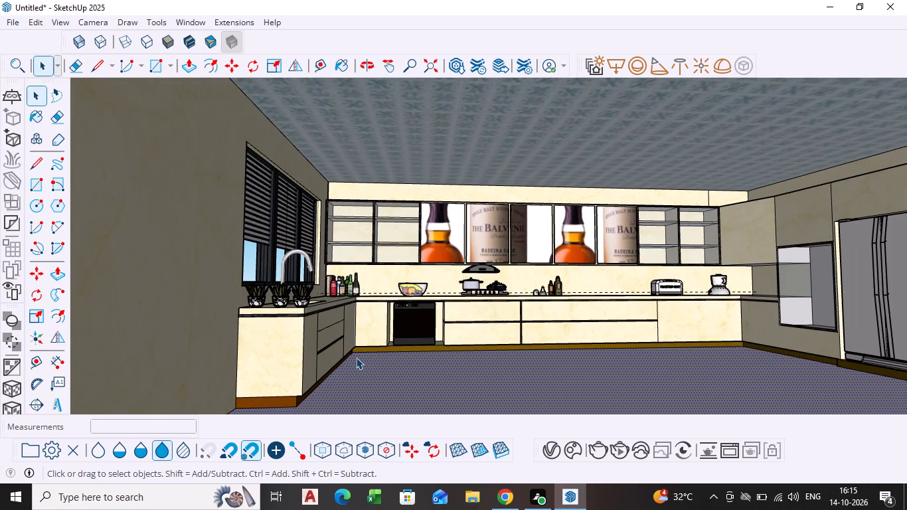
pyautogui.moveTo(413, 347); pyautogui.dragTo(413, 355, button='middle')
pyautogui.middleClick(413, 352)
pyautogui.scroll(-1, 413, 352)
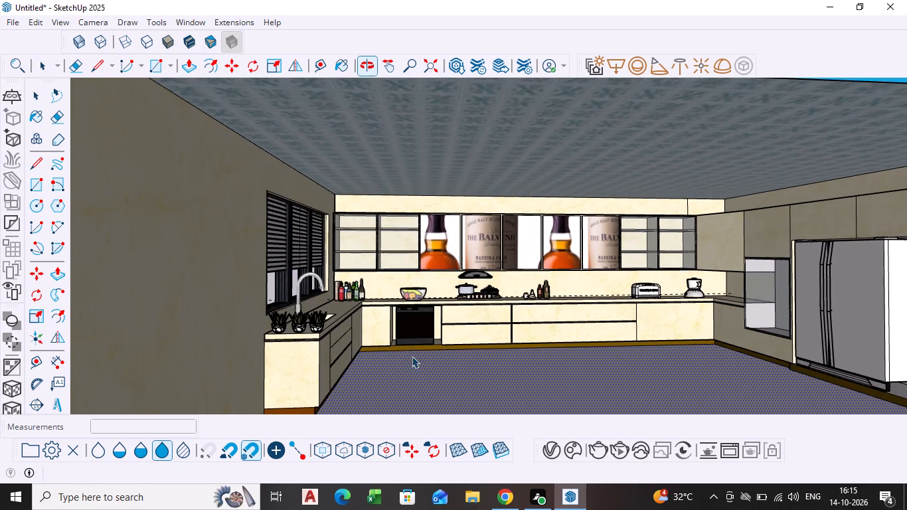
pyautogui.scroll(2, 410, 355)
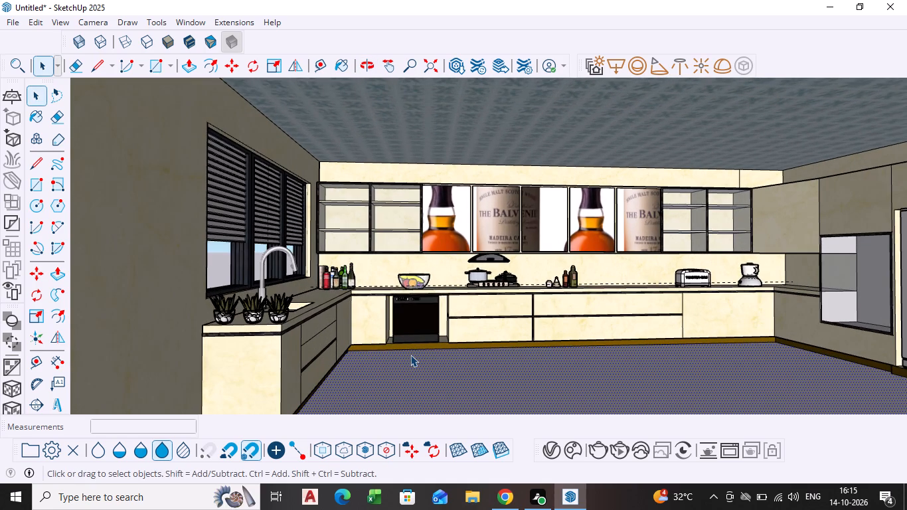
pyautogui.scroll(-1, 410, 355)
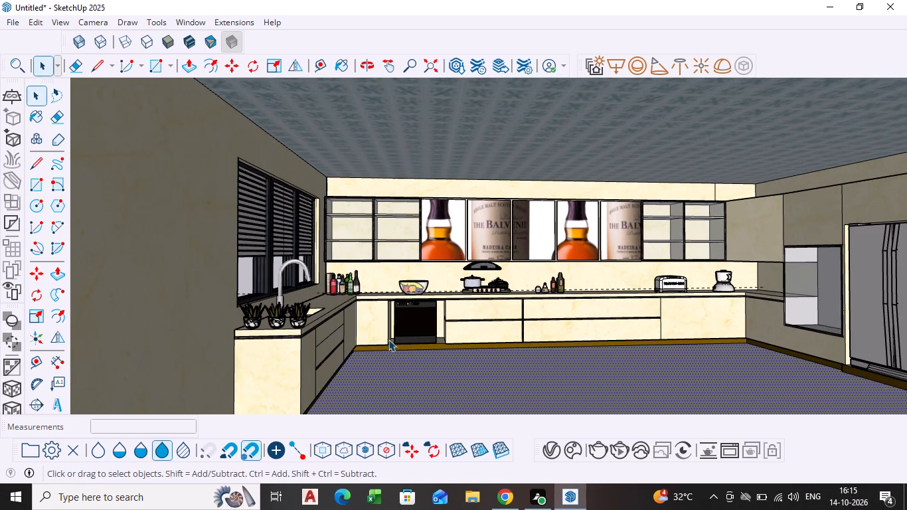
pyautogui.click(593, 448)
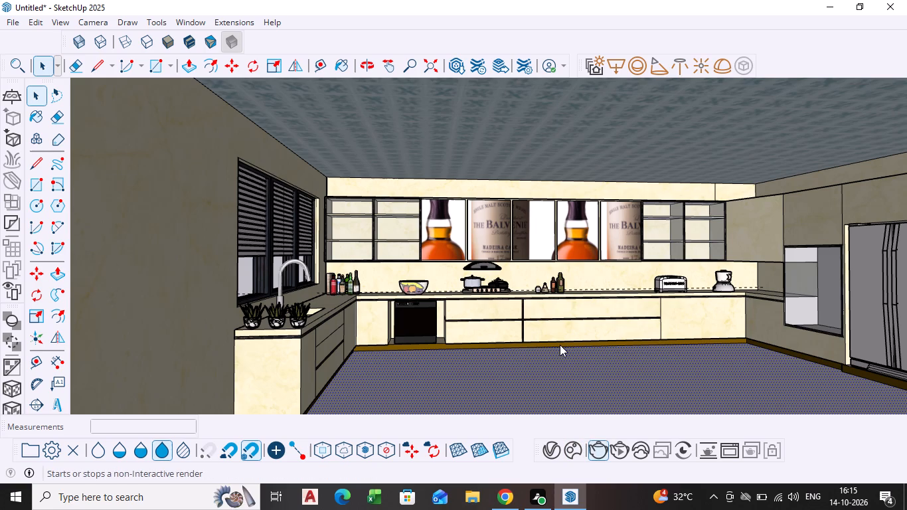
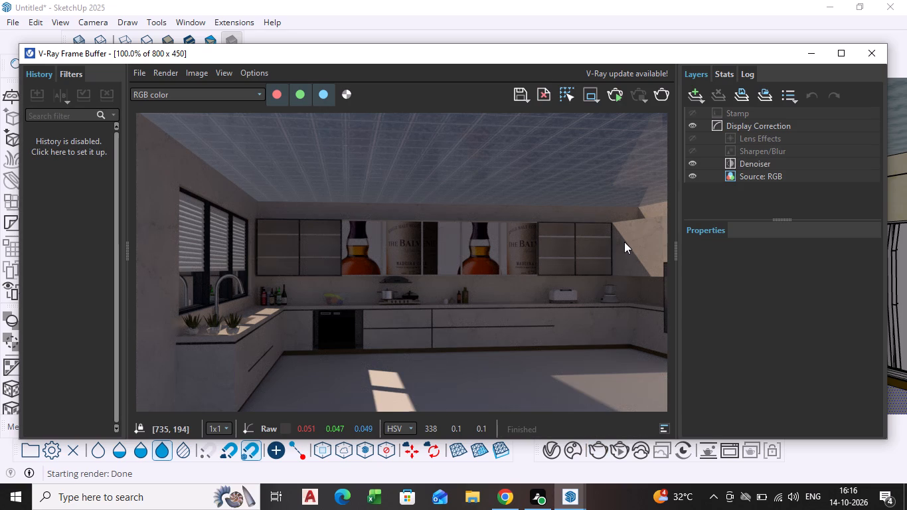
# Save the finished render to the Desktop as a PNG named WINE MODULAR KITCHEN and minimize the frame buffer.
pyautogui.click(519, 96)
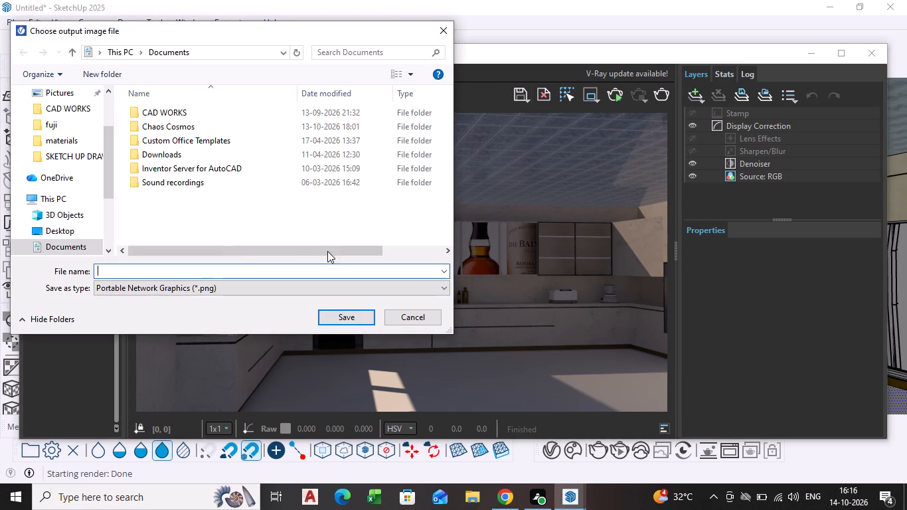
pyautogui.click(67, 224)
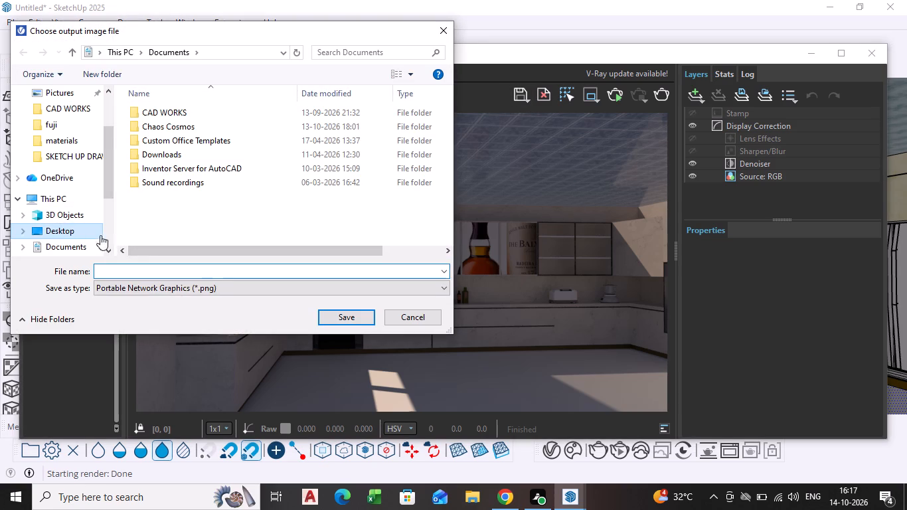
pyautogui.click(120, 276)
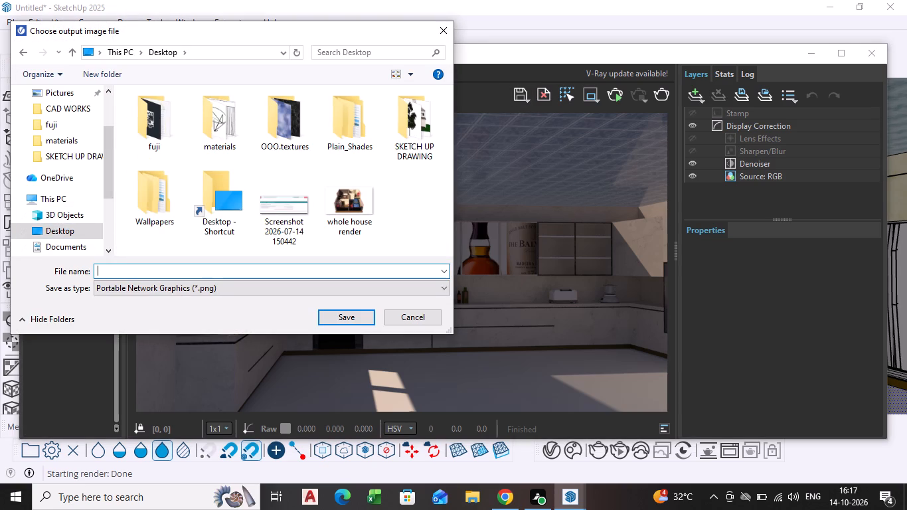
pyautogui.write('KITCH')
pyautogui.write('EN')
pyautogui.press('space')
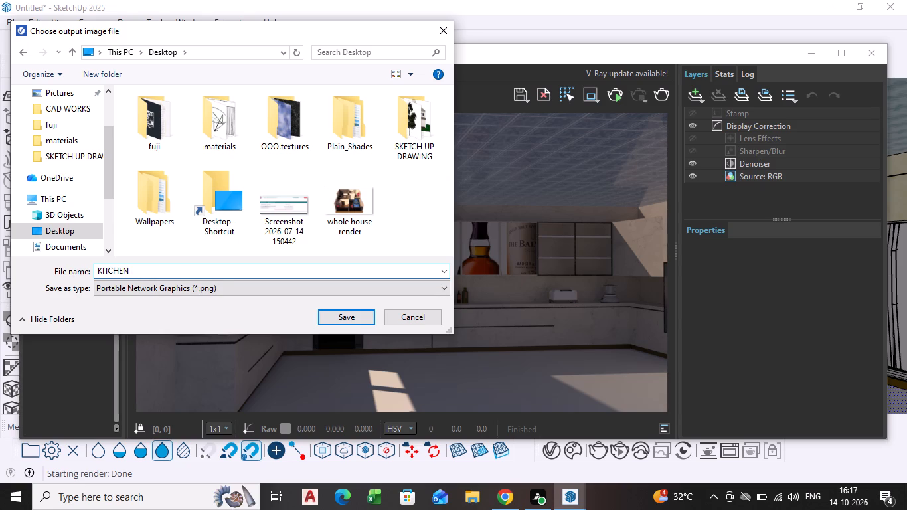
pyautogui.press('Left')
pyautogui.press('Left')
pyautogui.press('Left')
pyautogui.press('Left')
pyautogui.press('Left')
pyautogui.press('Left')
pyautogui.press('Left')
pyautogui.press('Left')
pyautogui.write('WINE')
pyautogui.press('space')
pyautogui.write('MODULAR')
pyautogui.press('space')
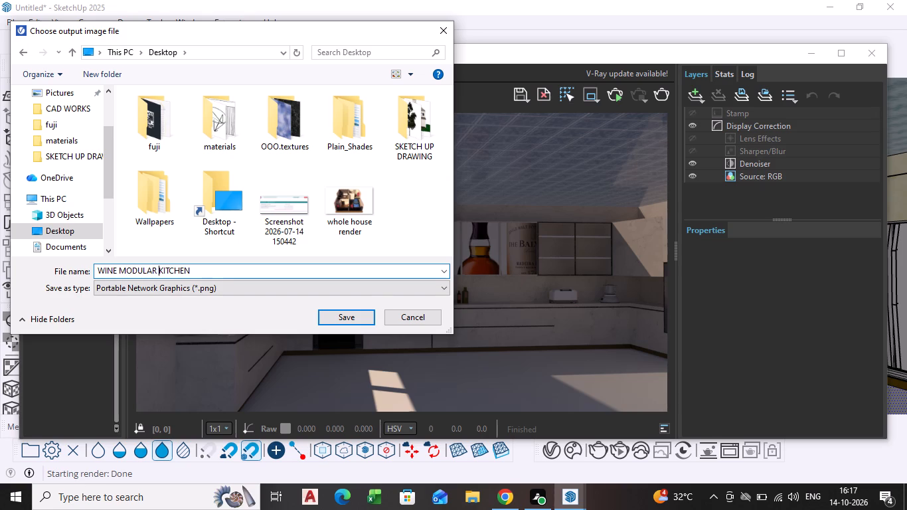
pyautogui.click(357, 320)
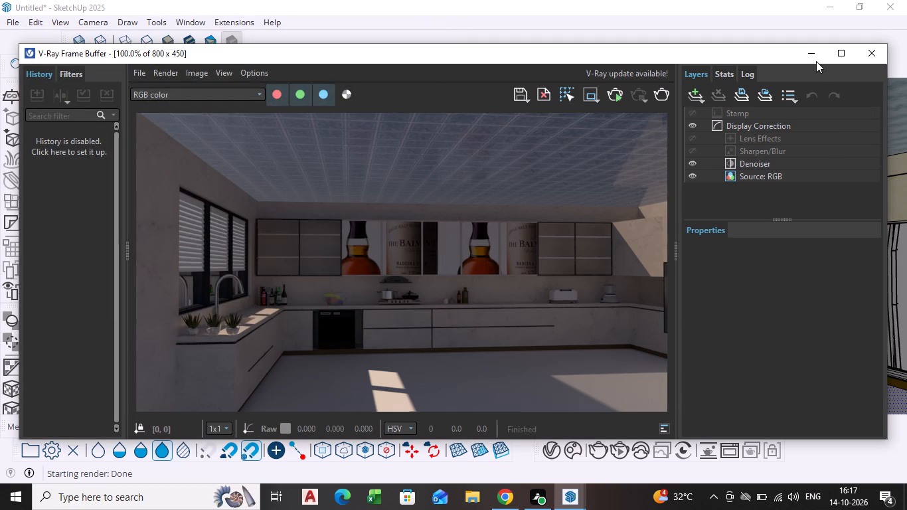
pyautogui.click(813, 54)
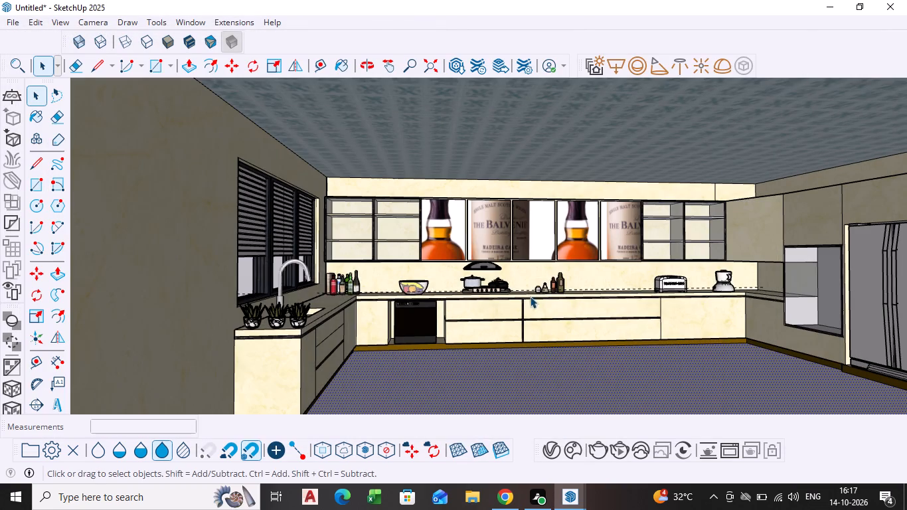
# Start saving the kitchen model, purging its unused components, materials, environments, styles and tags.
pyautogui.hotkey('ctrl', 's')
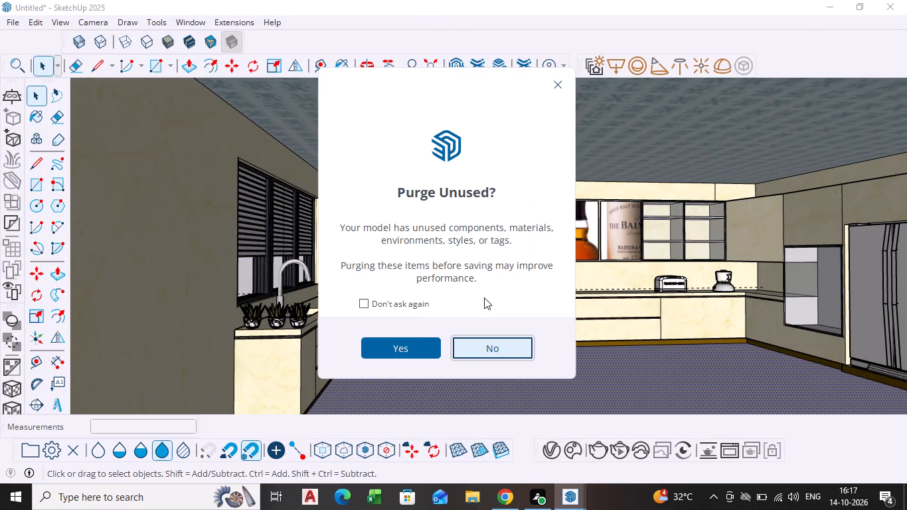
pyautogui.click(412, 345)
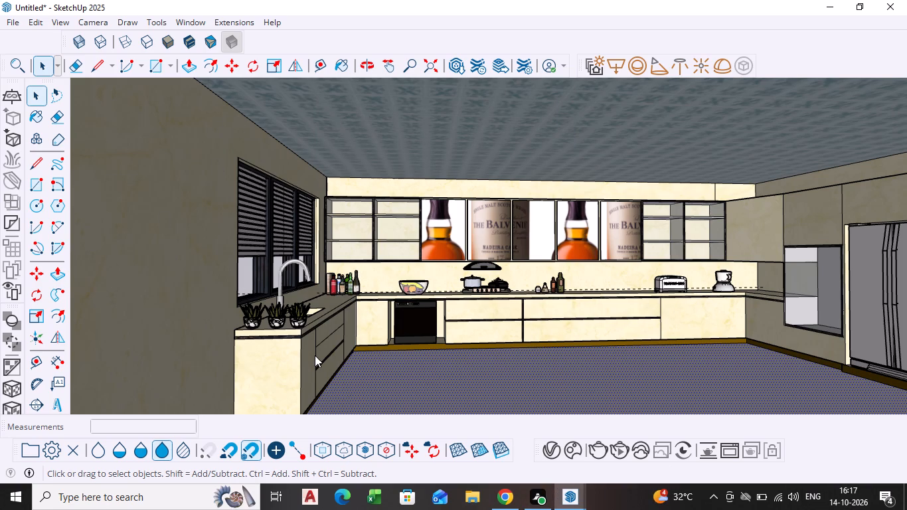
pyautogui.hotkey('ctrl', 's')
pyautogui.click(11, 23)
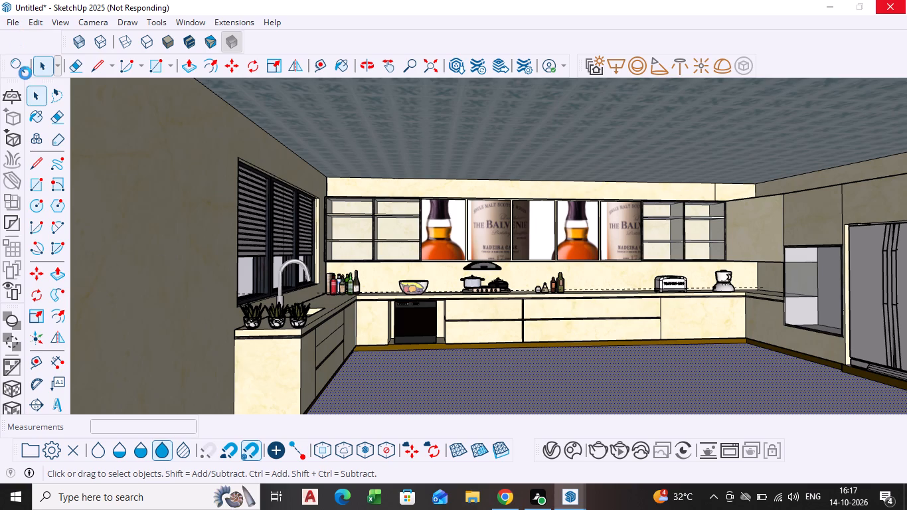
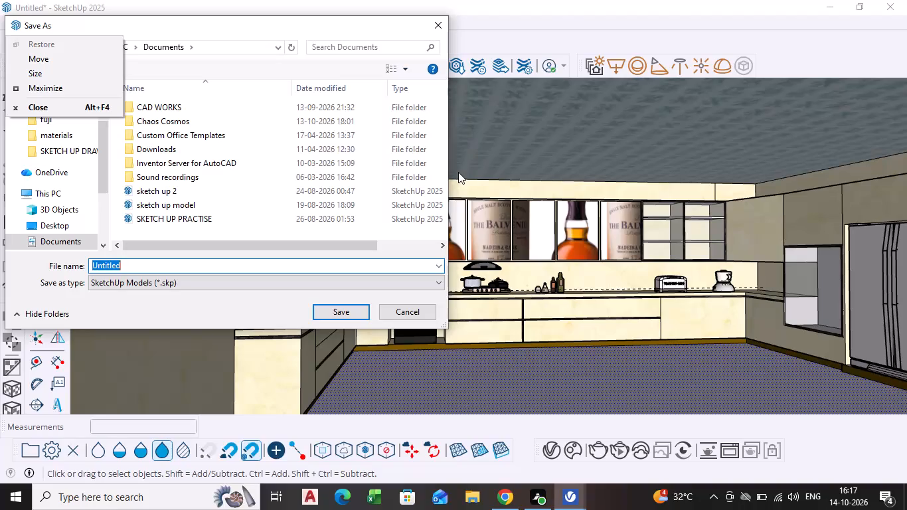
# Save the kitchen model to the Desktop as a SketchUp file named WINE MODULAR KITCHEN.
pyautogui.click(179, 259)
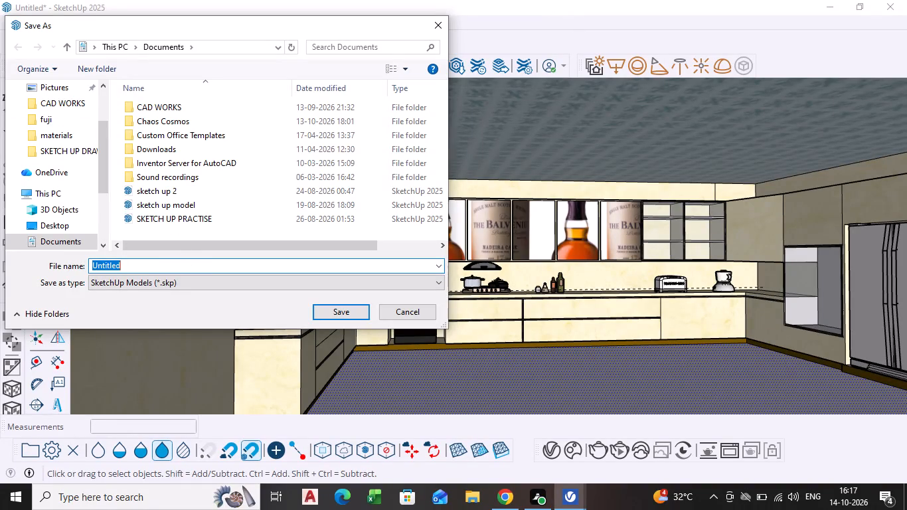
pyautogui.press('BackSpace')
pyautogui.write('WINW')
pyautogui.press('space')
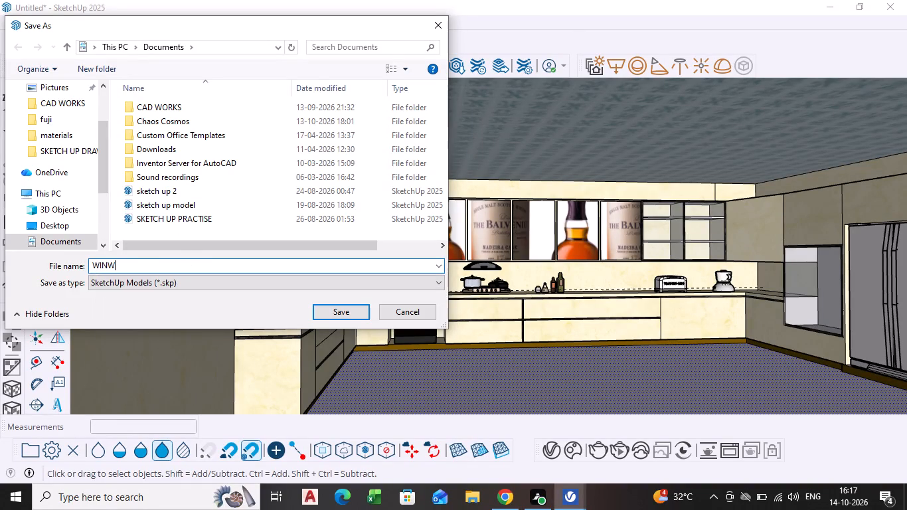
pyautogui.press('BackSpace')
pyautogui.press('BackSpace')
pyautogui.write('W')
pyautogui.press('space')
pyautogui.press('BackSpace')
pyautogui.press('BackSpace')
pyautogui.write('E')
pyautogui.press('space')
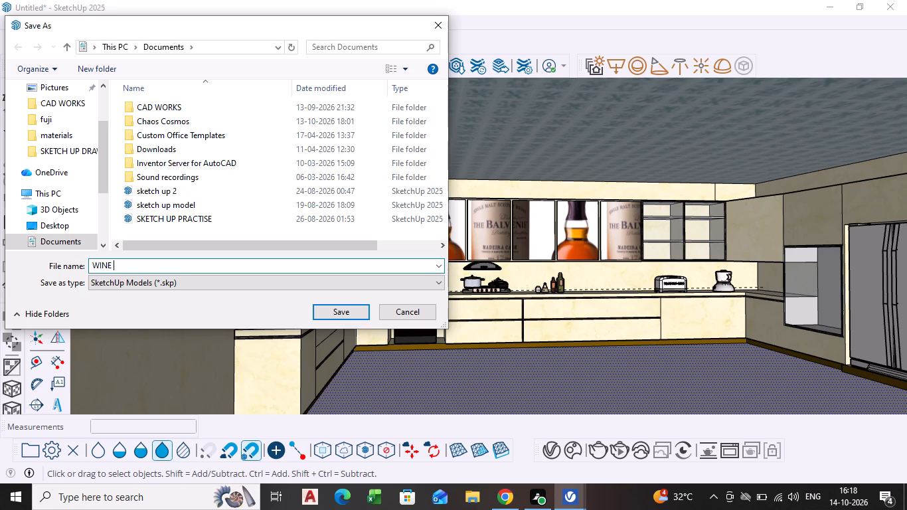
pyautogui.write('MODULAR KITCHEN')
pyautogui.press('space')
pyautogui.click(49, 220)
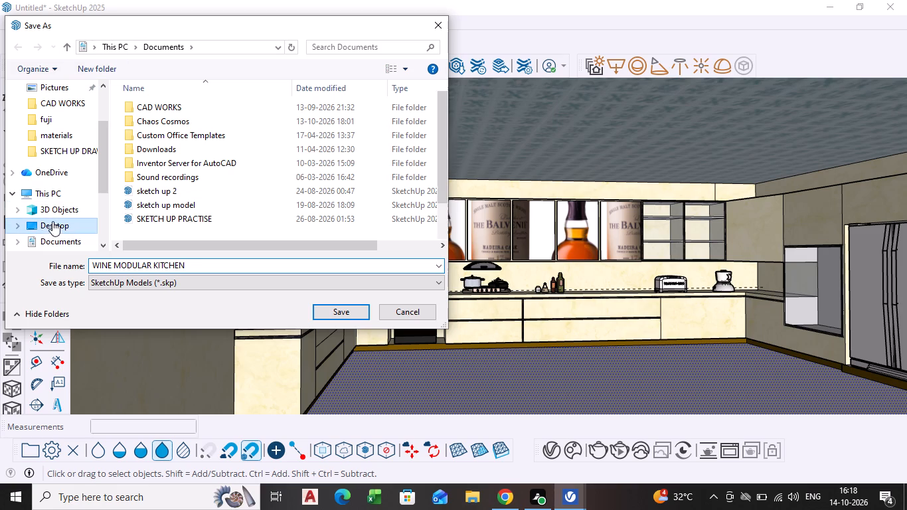
pyautogui.click(340, 313)
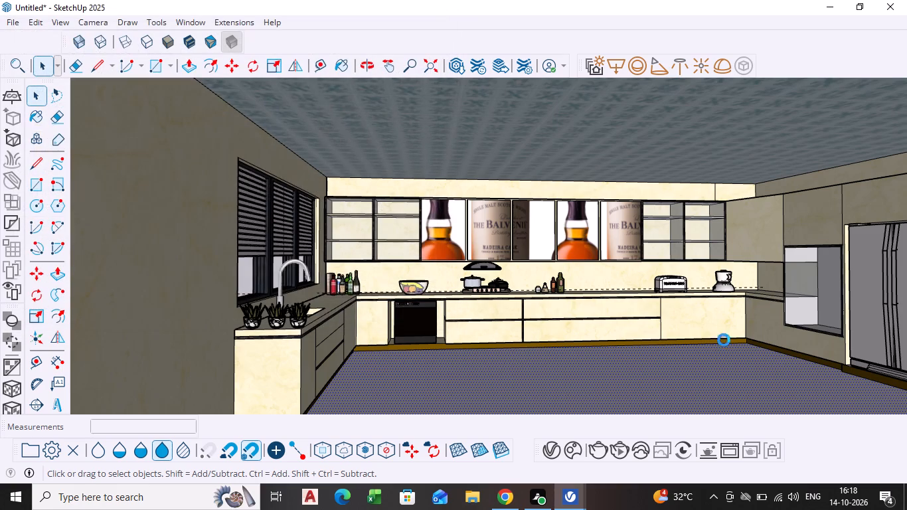